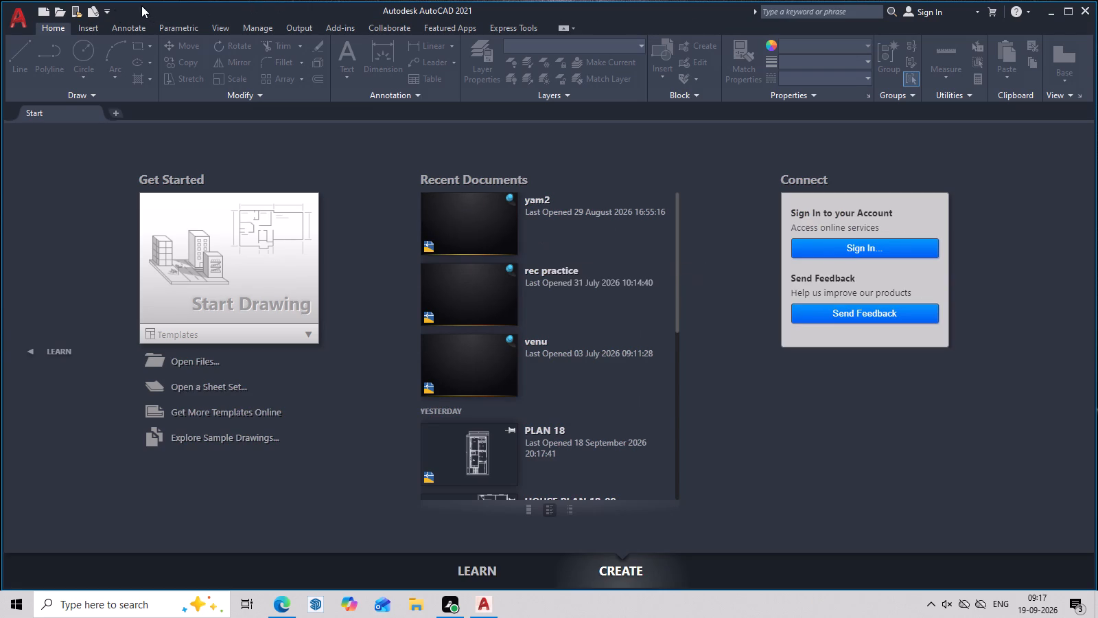
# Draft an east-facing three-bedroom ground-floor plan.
# Start a new blank drawing.
pyautogui.click(285, 269)
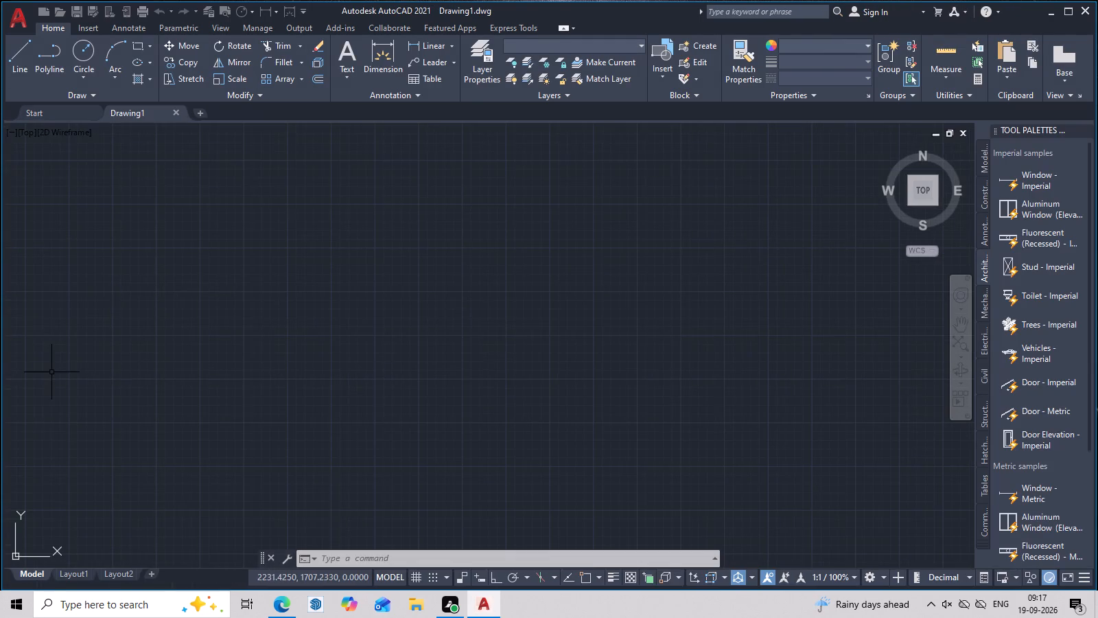
# Configure the drawing units to Engineering length type with an insertion scale of inches.
pyautogui.write('un')
pyautogui.press('space')
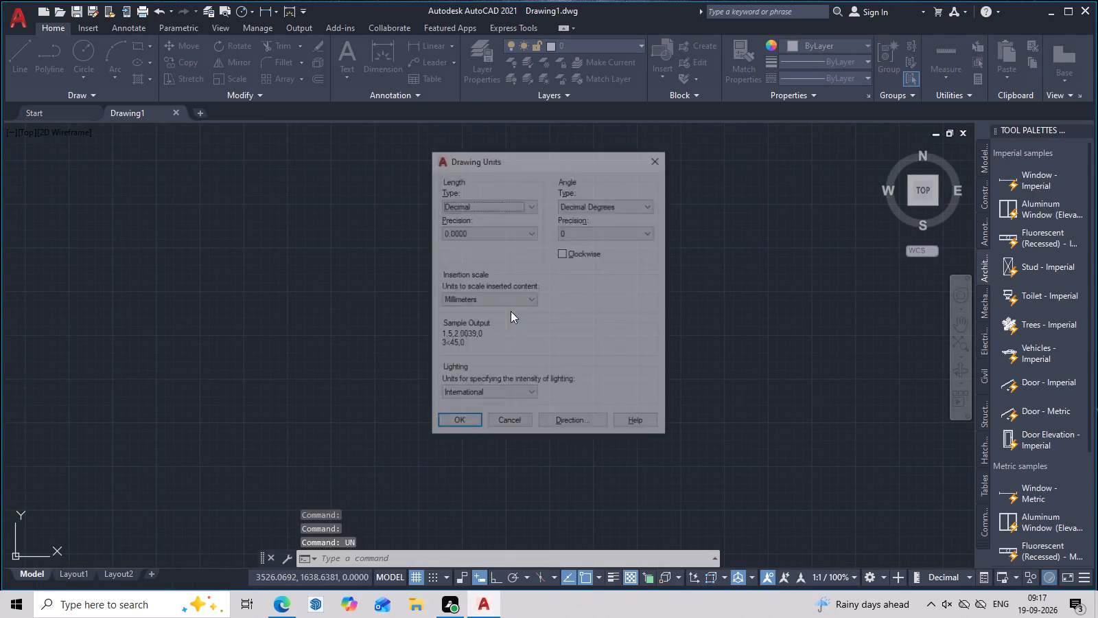
pyautogui.click(507, 209)
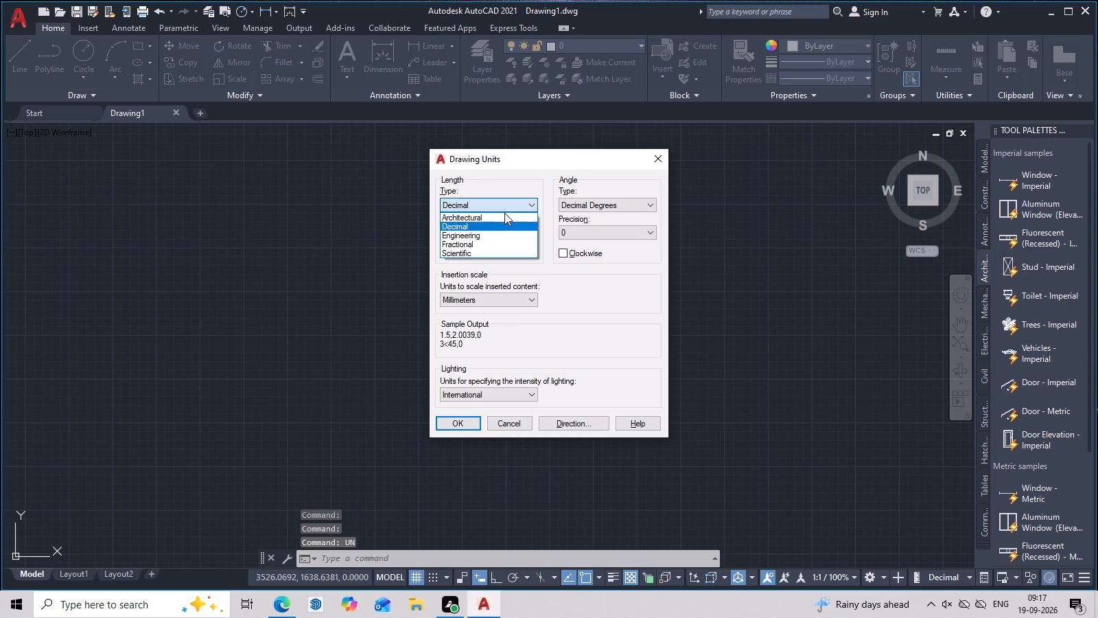
pyautogui.click(500, 239)
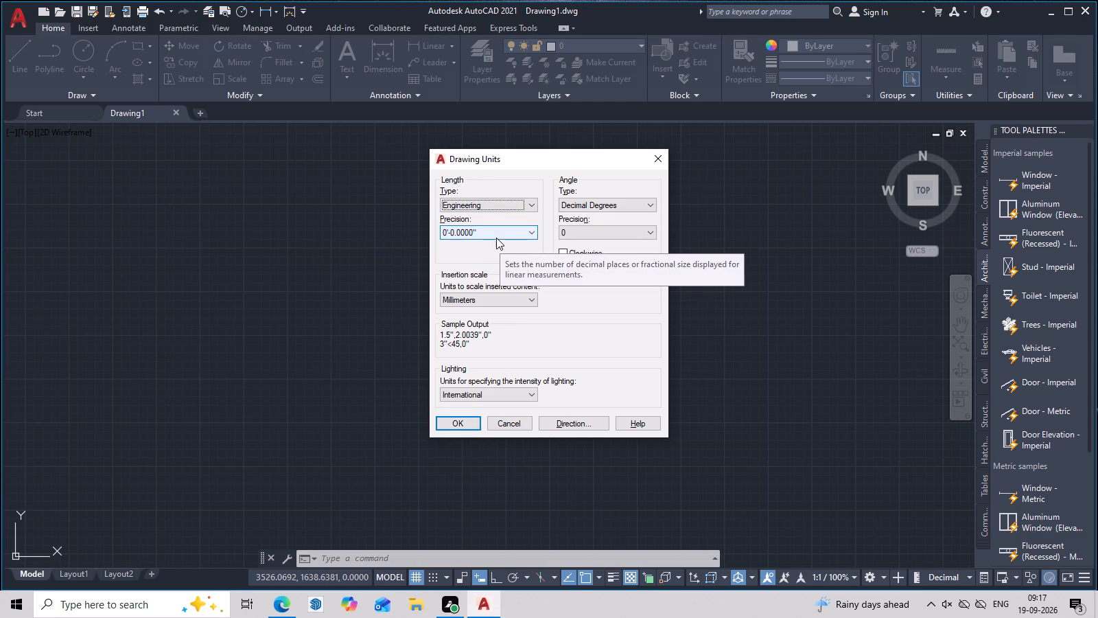
pyautogui.click(507, 297)
pyautogui.click(498, 321)
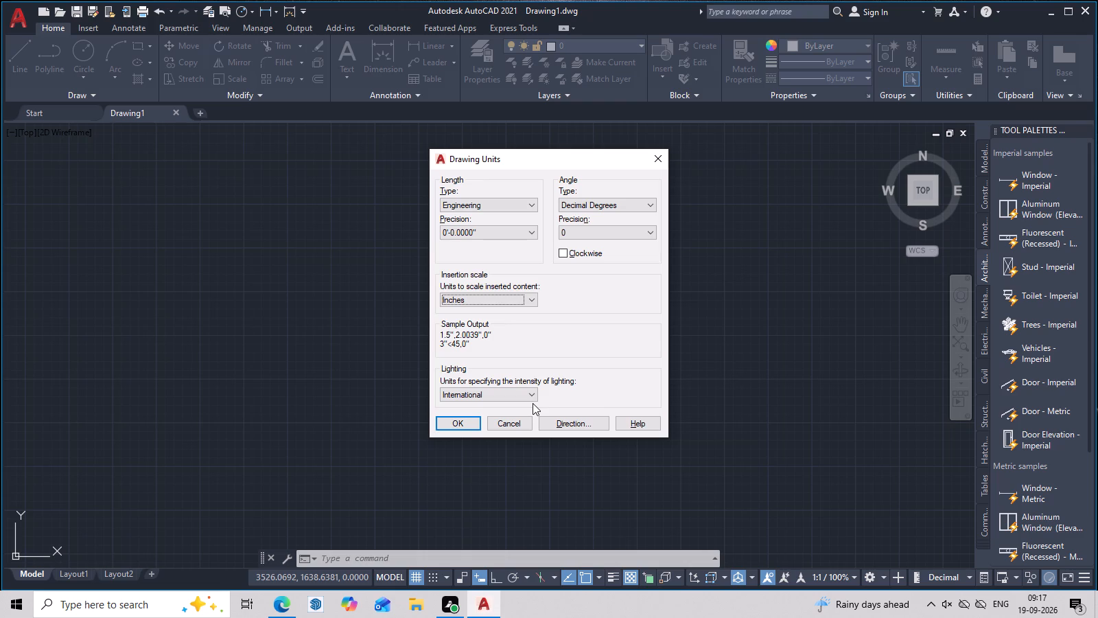
pyautogui.click(450, 428)
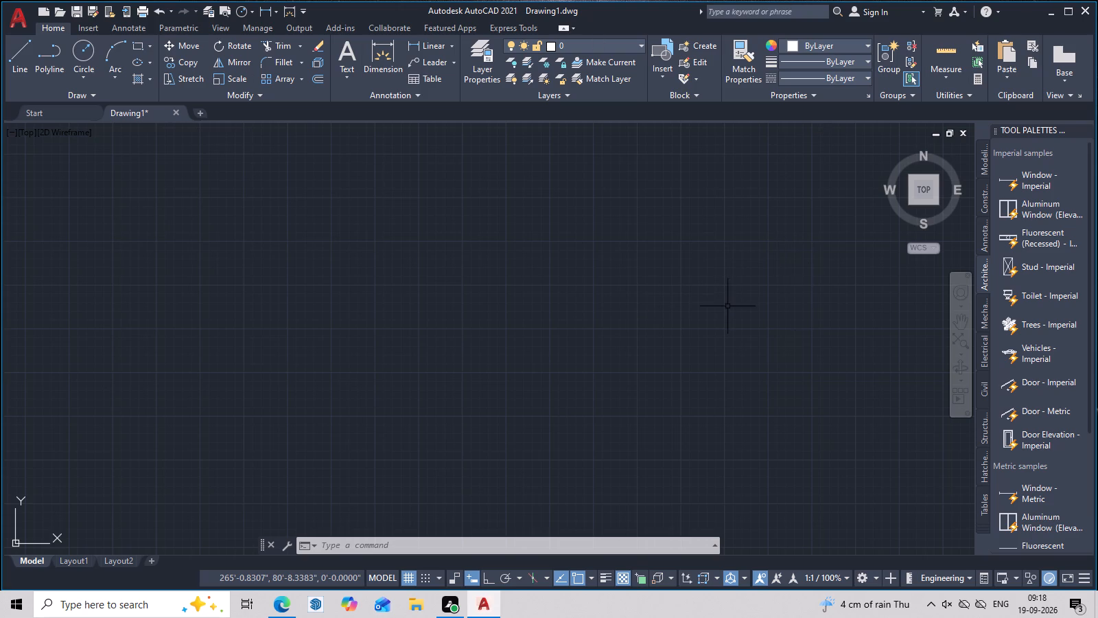
# Make the Standard dimension style current and set its primary units to Engineering format with 0'-0.00" precision.
pyautogui.press('d')
pyautogui.press('space')
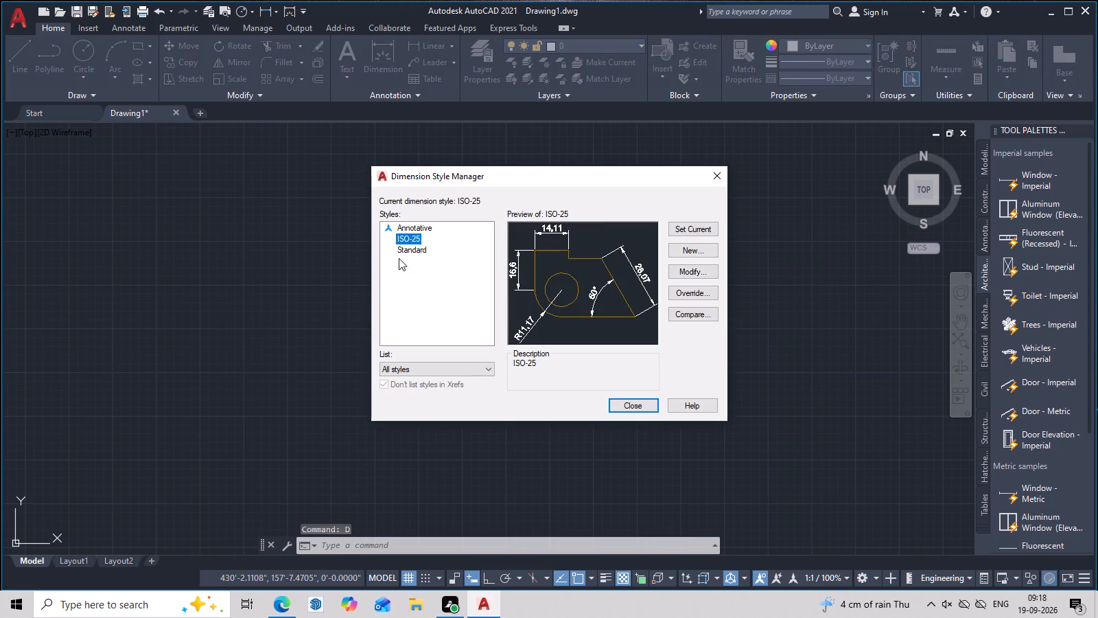
pyautogui.click(406, 250)
pyautogui.click(706, 231)
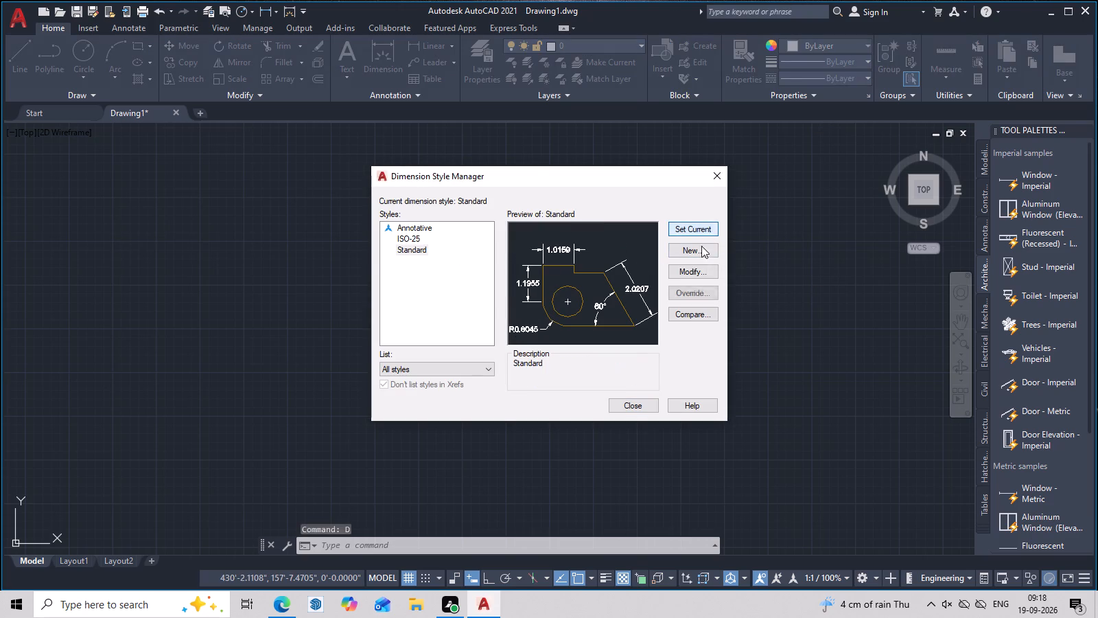
pyautogui.click(704, 269)
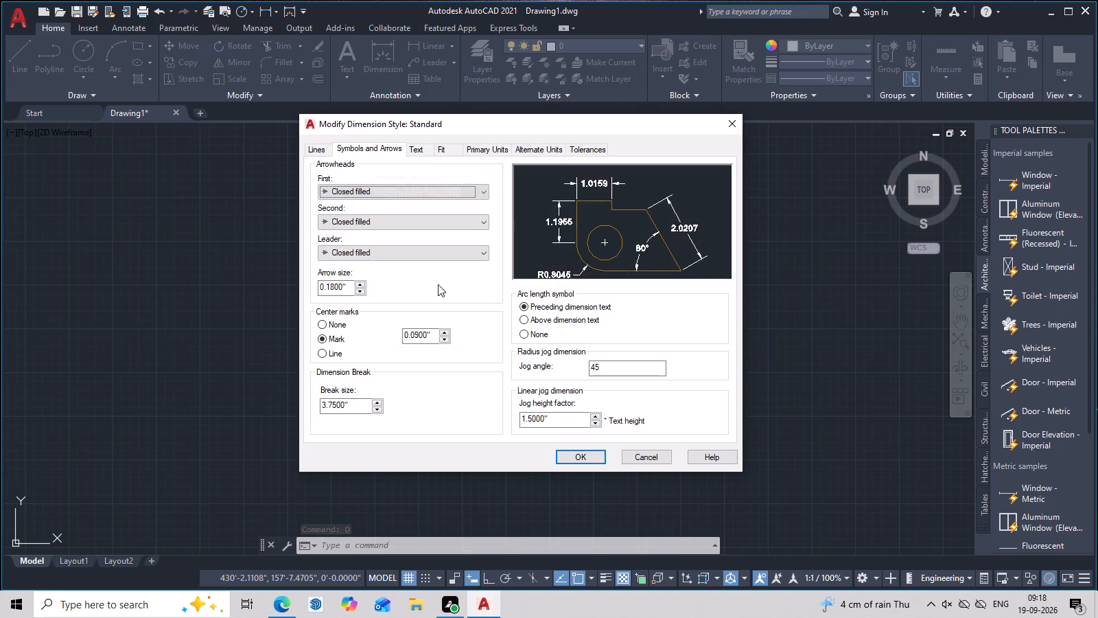
pyautogui.click(494, 149)
pyautogui.click(469, 184)
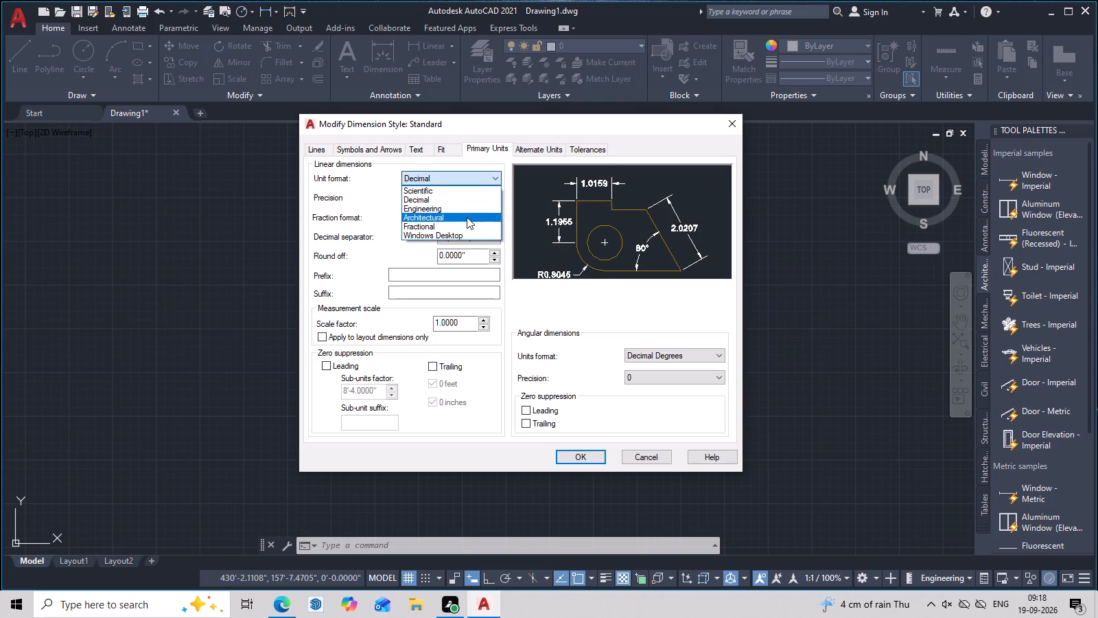
pyautogui.click(467, 217)
pyautogui.click(472, 181)
pyautogui.click(467, 206)
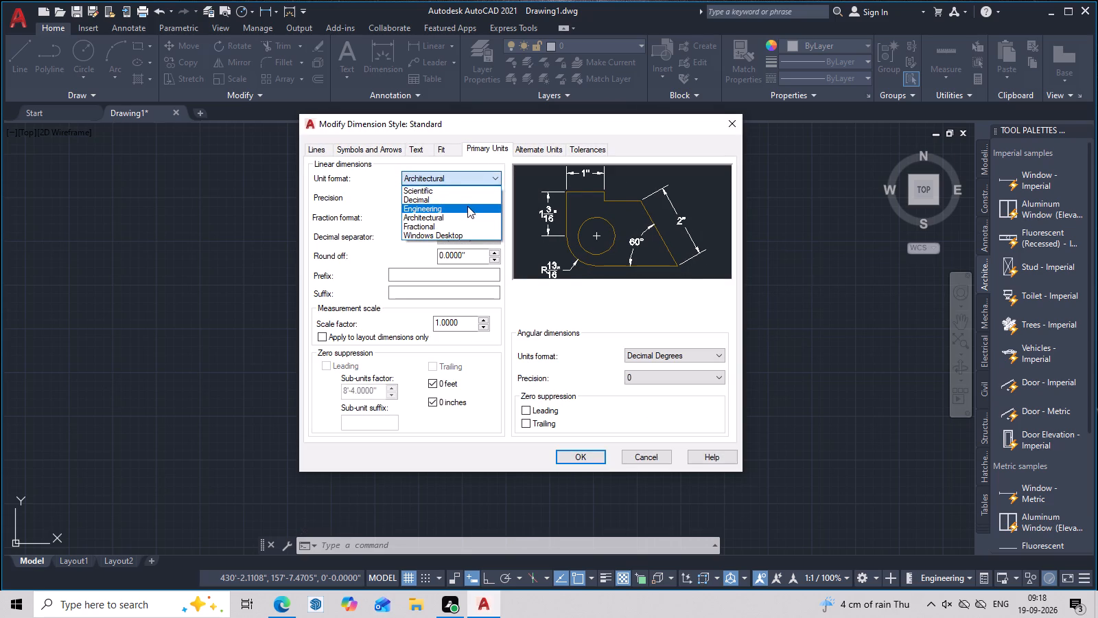
pyautogui.click(471, 194)
pyautogui.click(471, 225)
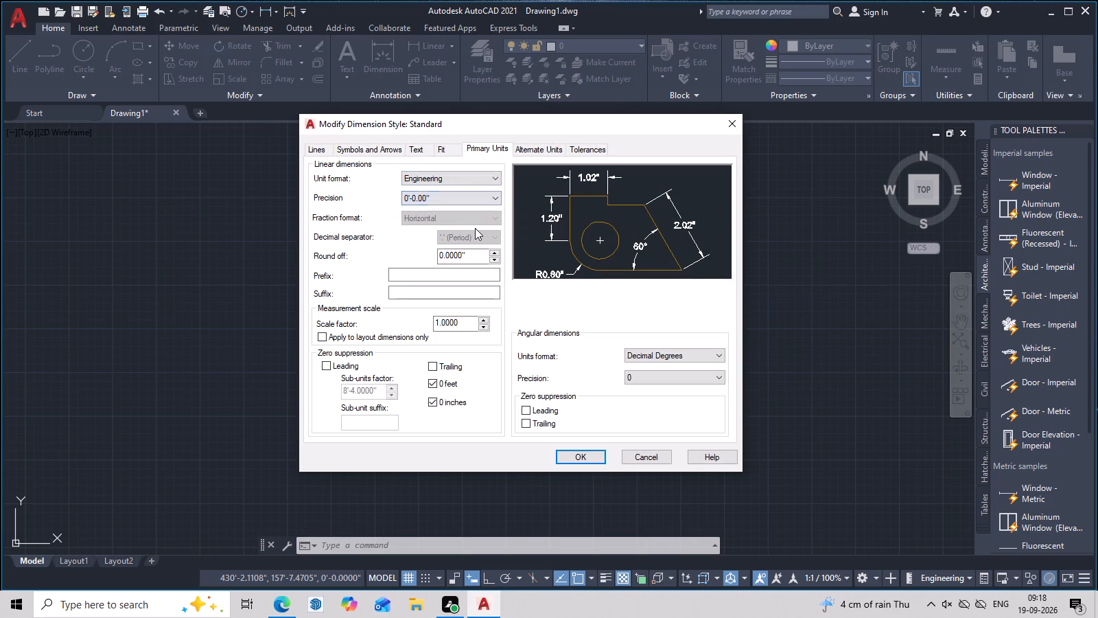
# Set the Standard dimension style's text height to 4 and its arrow size to 2.
pyautogui.click(429, 148)
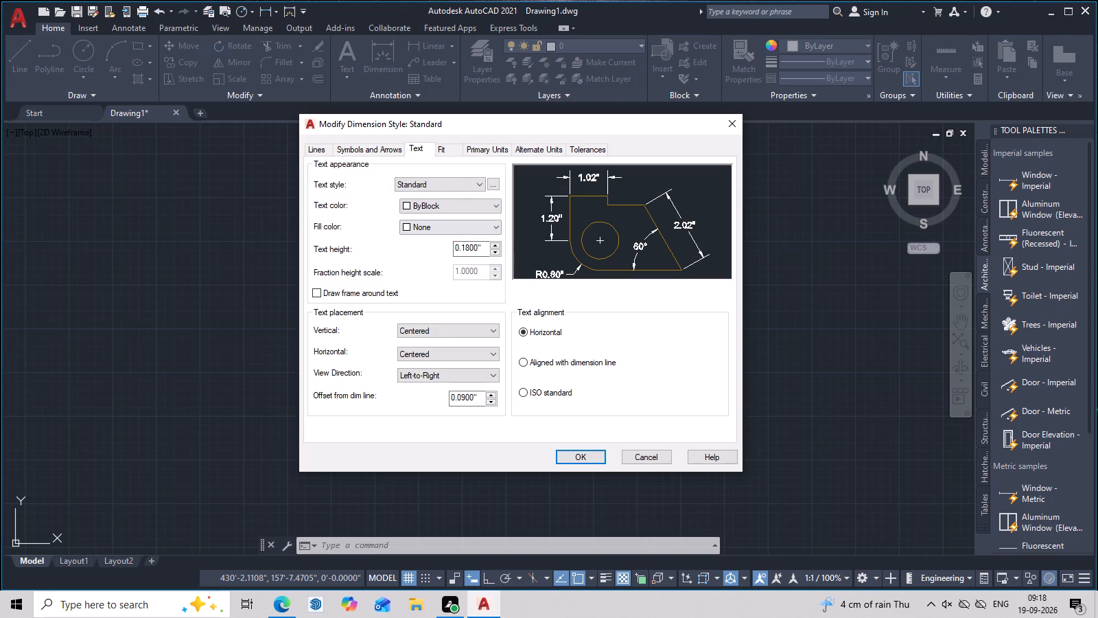
pyautogui.moveTo(487, 245); pyautogui.dragTo(434, 254)
pyautogui.press('BackSpace')
pyautogui.press('4')
pyautogui.click(388, 150)
pyautogui.moveTo(351, 285); pyautogui.dragTo(299, 294)
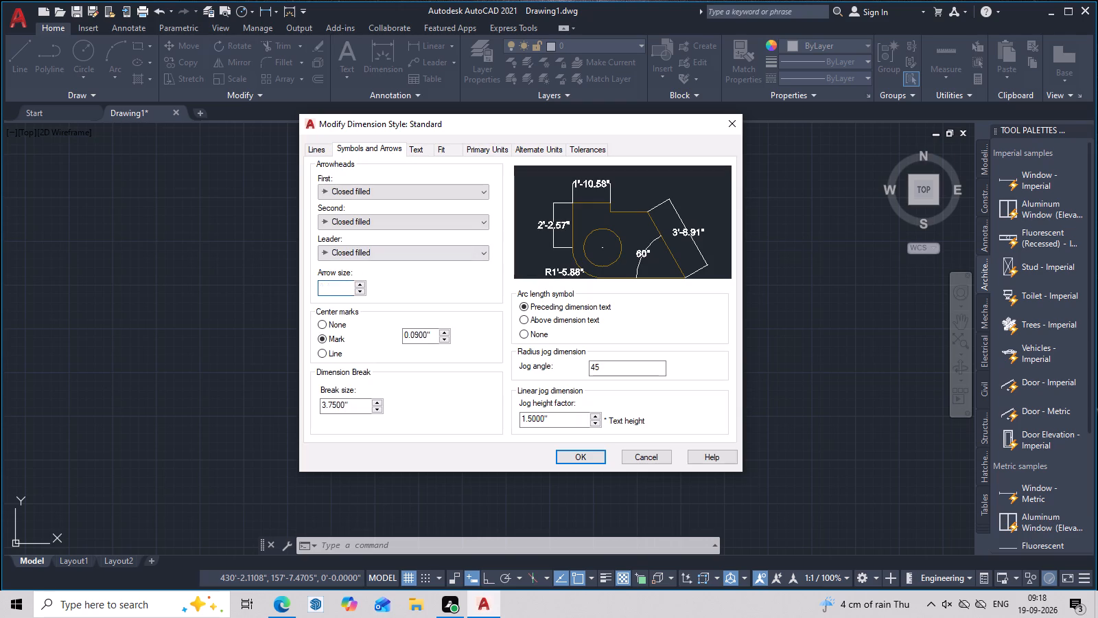
pyautogui.moveTo(299, 294); pyautogui.dragTo(294, 294)
pyautogui.press('BackSpace')
pyautogui.press('2')
# Set the dimension text alignment to Aligned with dimension line, then save the Standard style and keep it current.
pyautogui.click(482, 154)
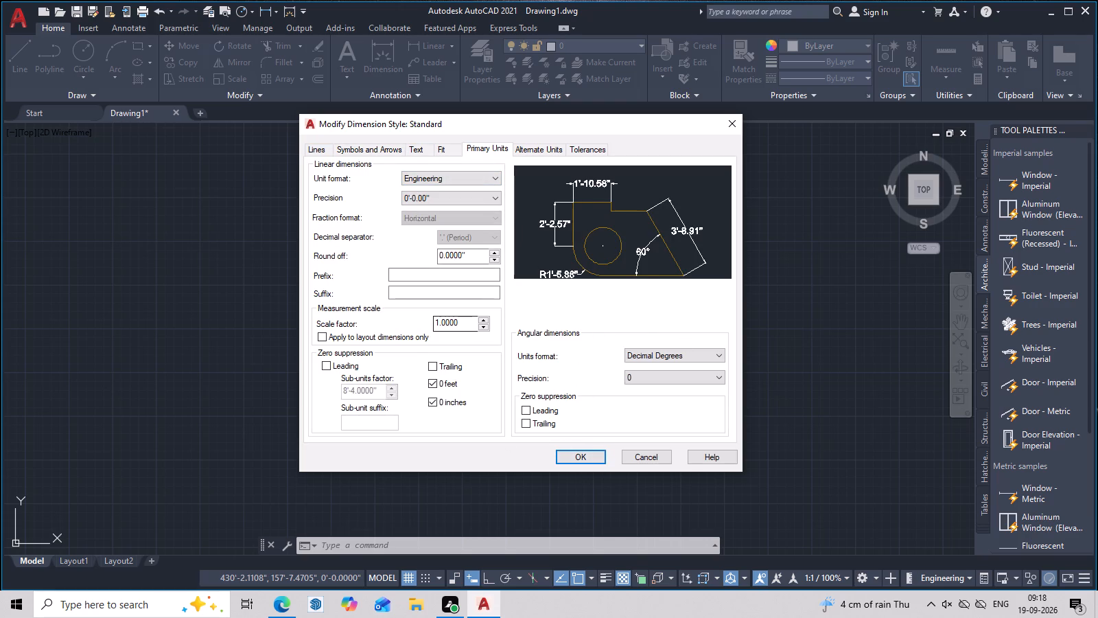
pyautogui.click(536, 145)
pyautogui.click(379, 154)
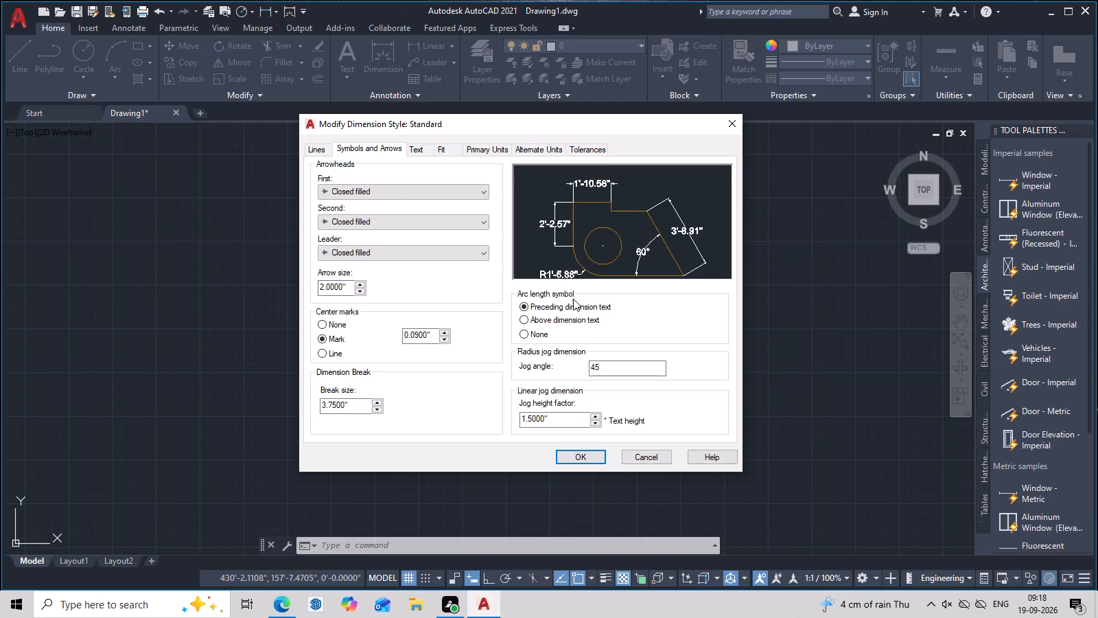
pyautogui.click(325, 152)
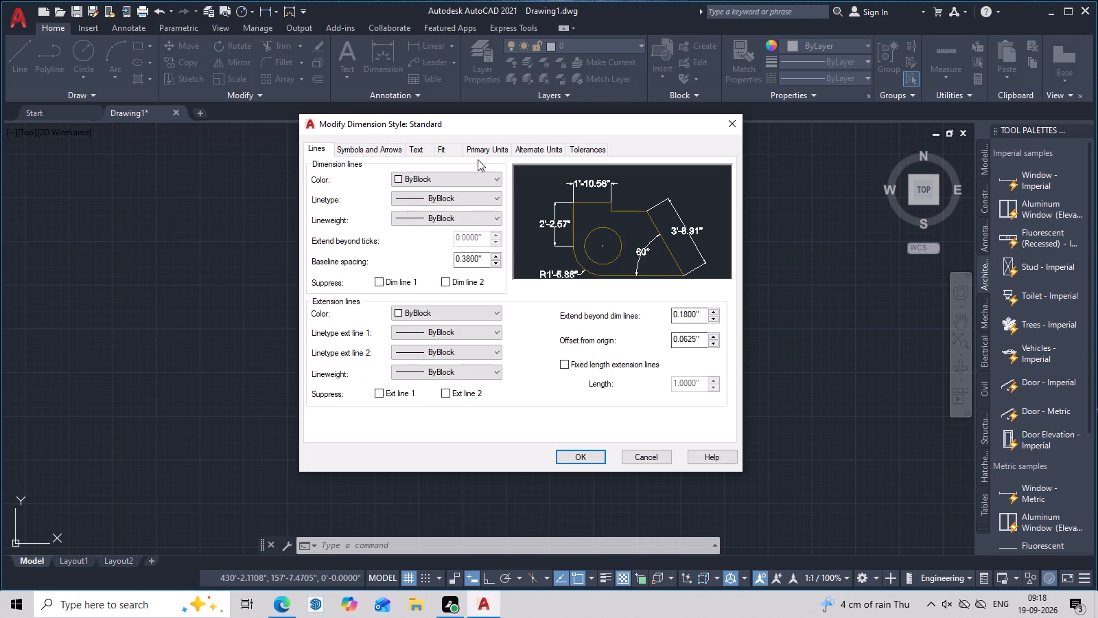
pyautogui.click(431, 150)
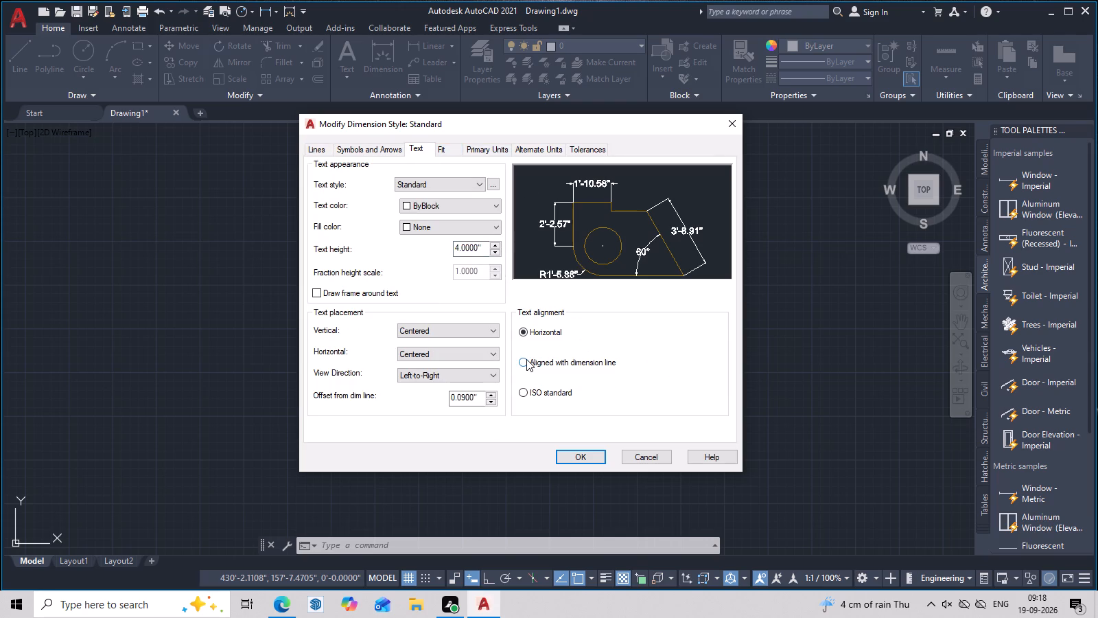
pyautogui.click(526, 359)
pyautogui.click(584, 459)
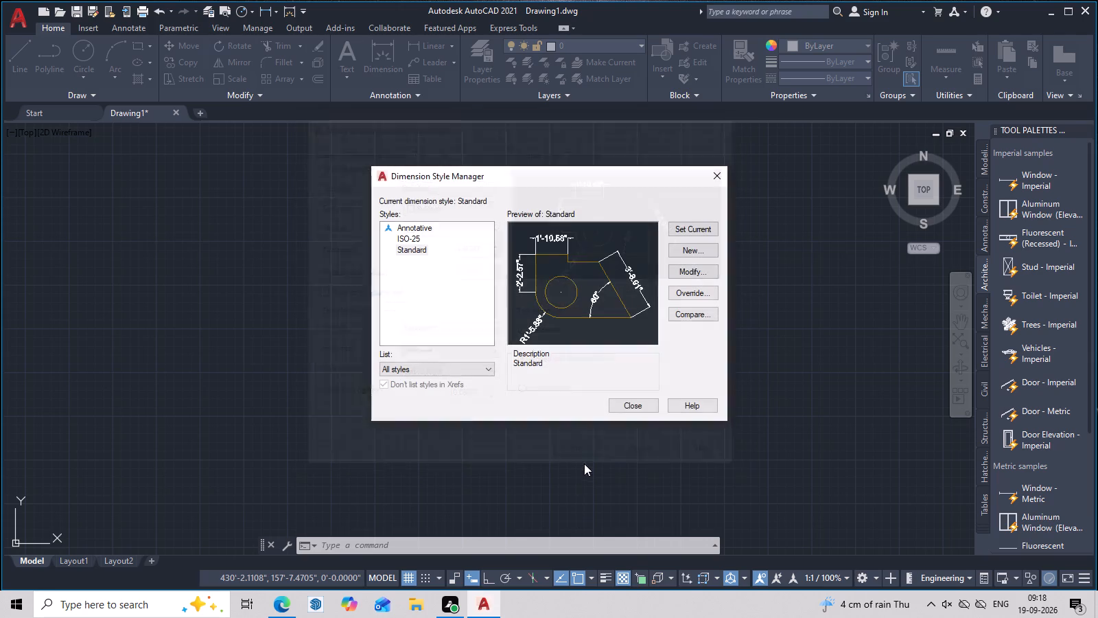
pyautogui.click(701, 222)
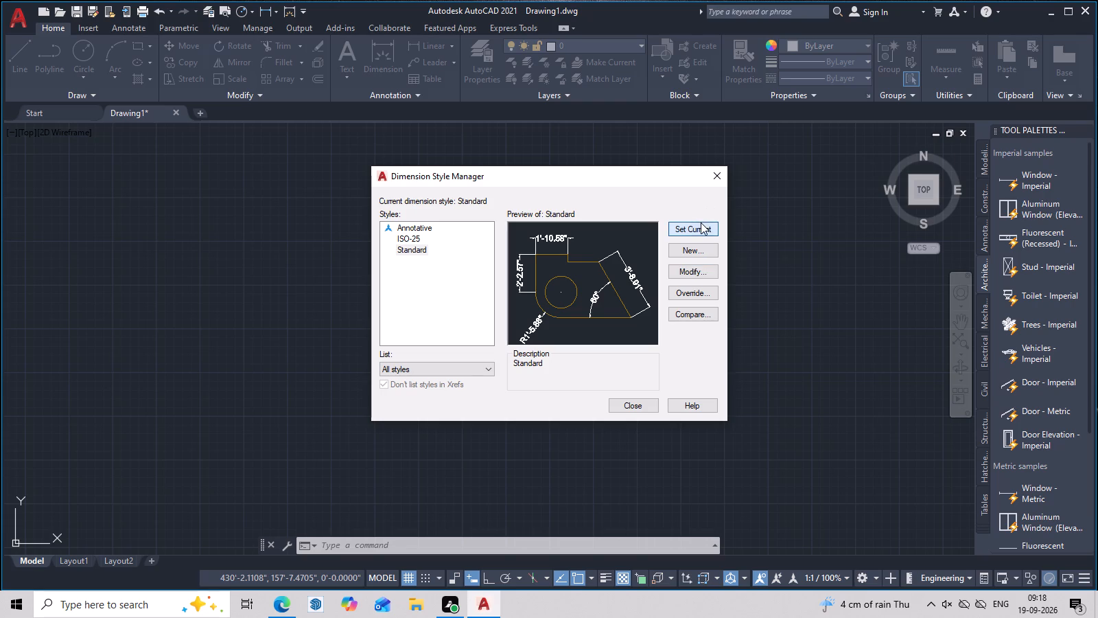
pyautogui.click(641, 398)
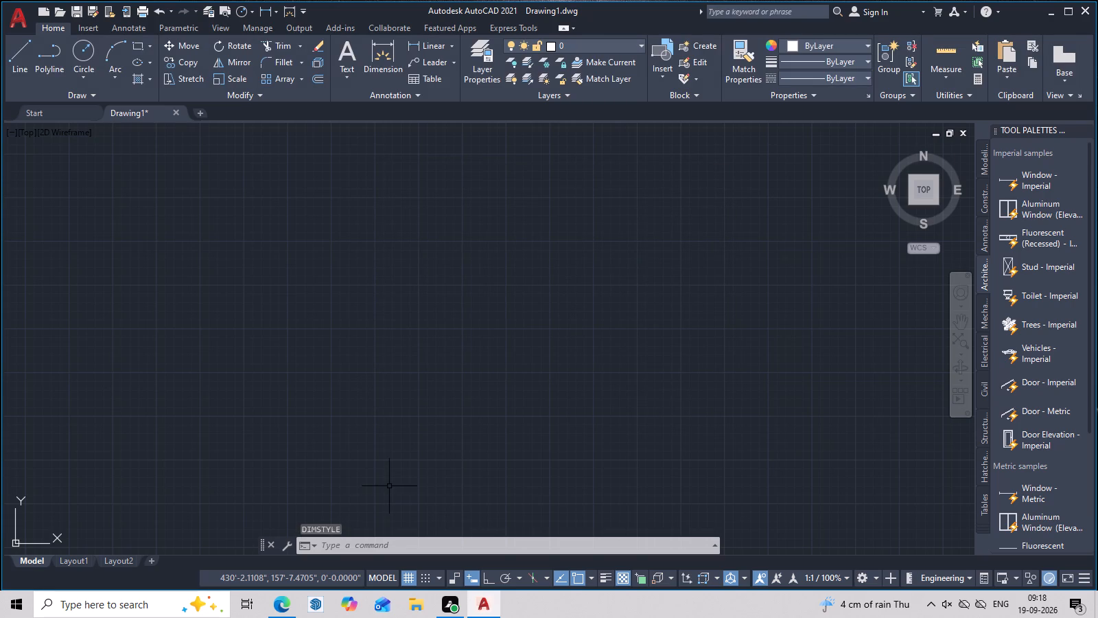
# Draw a rectangle 30' long and 60' wide in the empty drawing area using the Dimensions option.
pyautogui.write('rec')
pyautogui.press('space')
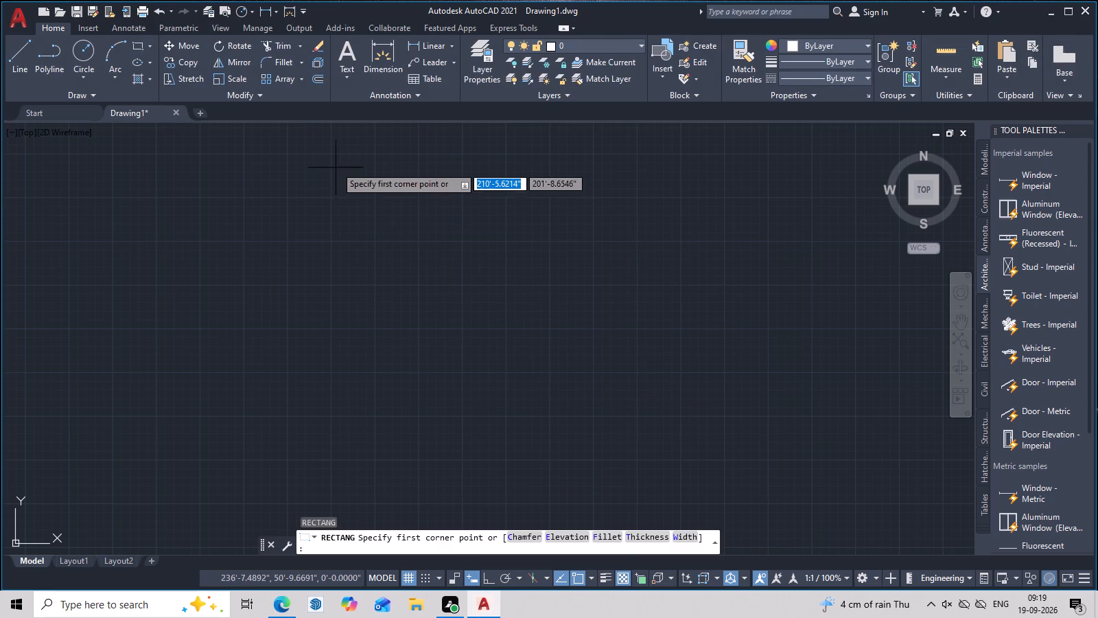
pyautogui.click(336, 157)
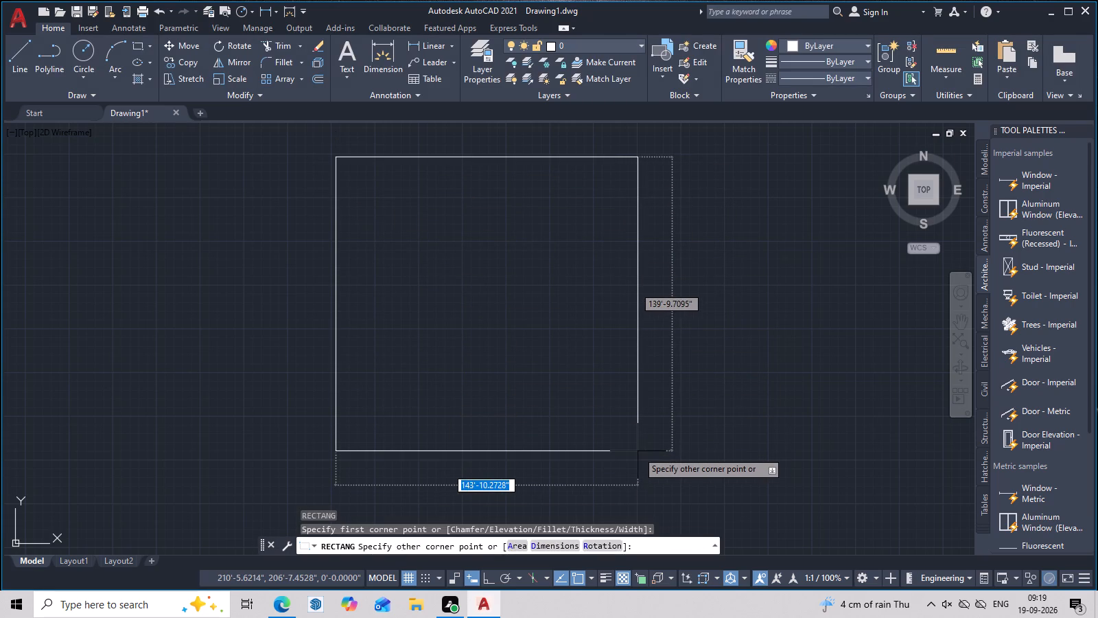
pyautogui.write('d')
pyautogui.press('space')
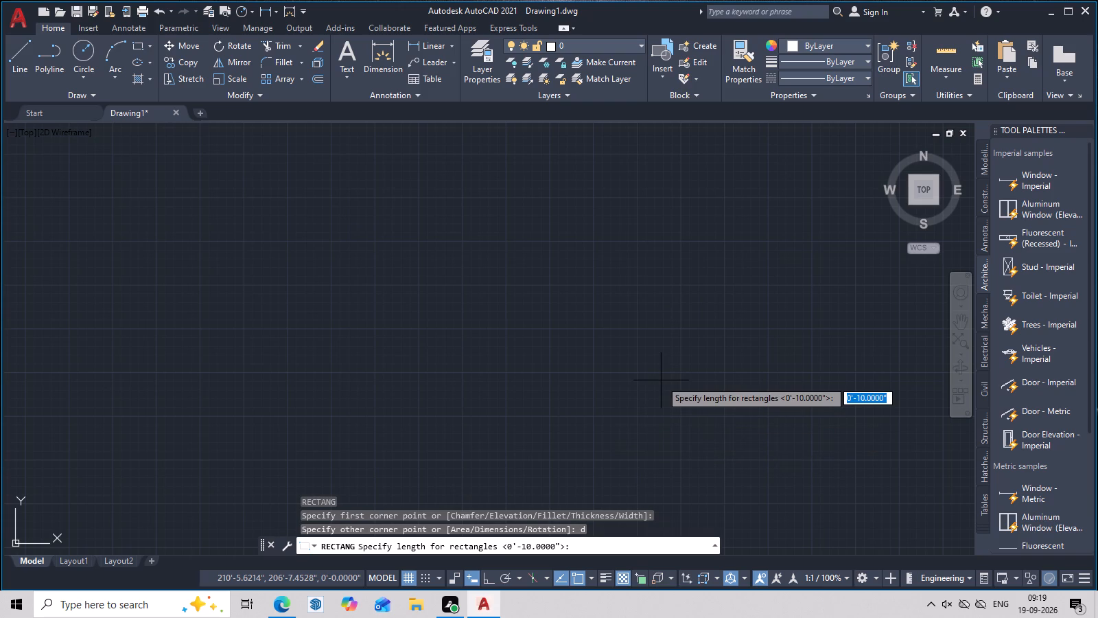
pyautogui.write('30')
pyautogui.press("'")
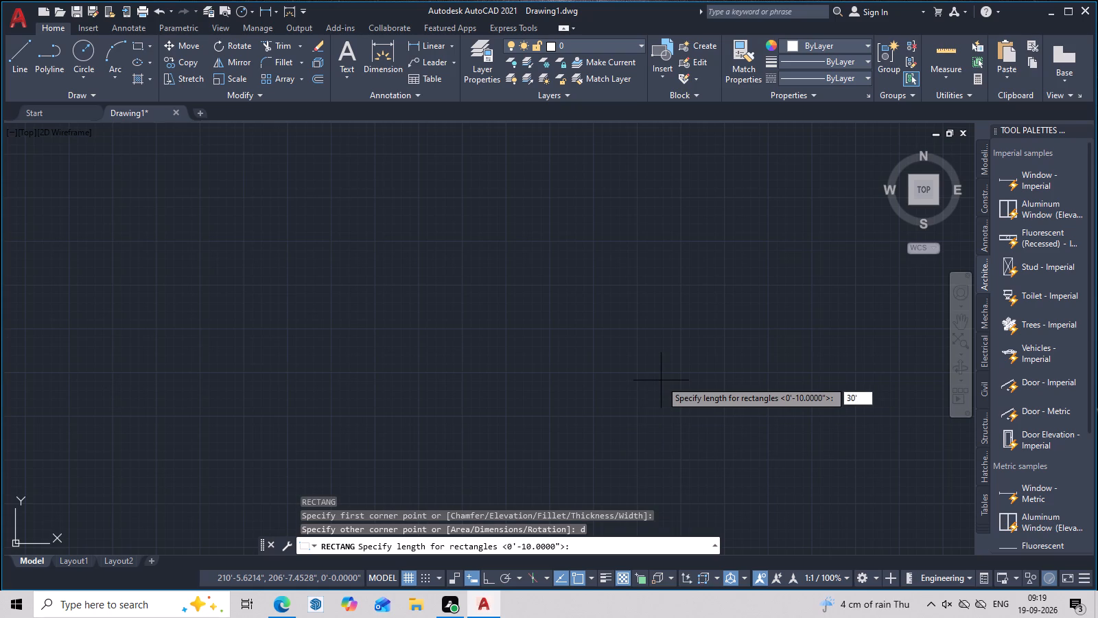
pyautogui.press('Return')
pyautogui.press('5')
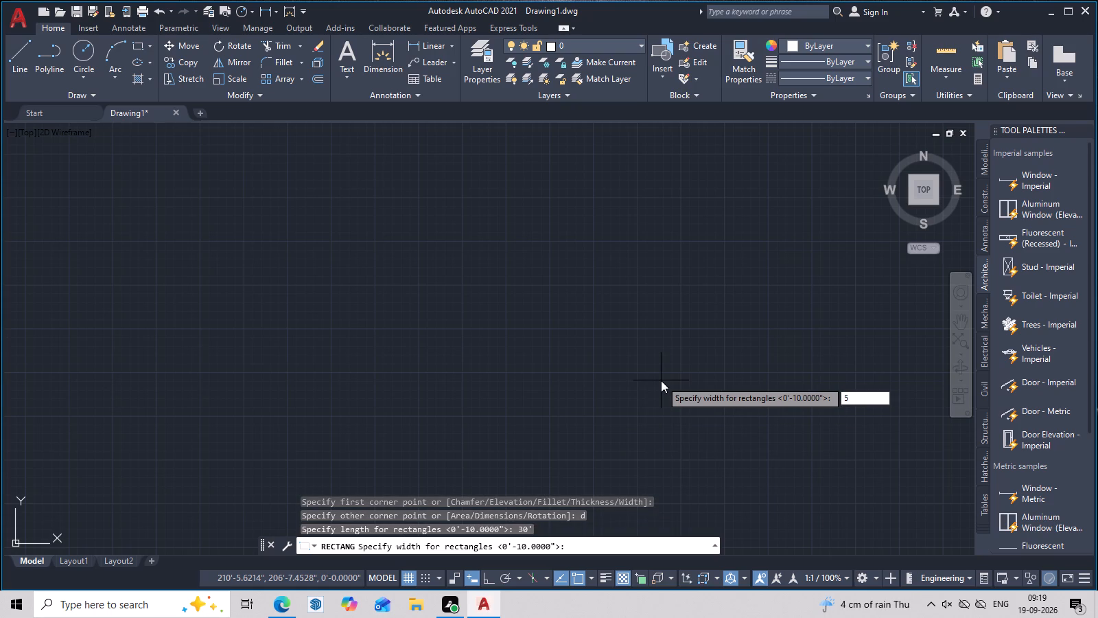
pyautogui.press('BackSpace')
pyautogui.write("60'")
pyautogui.press('Return')
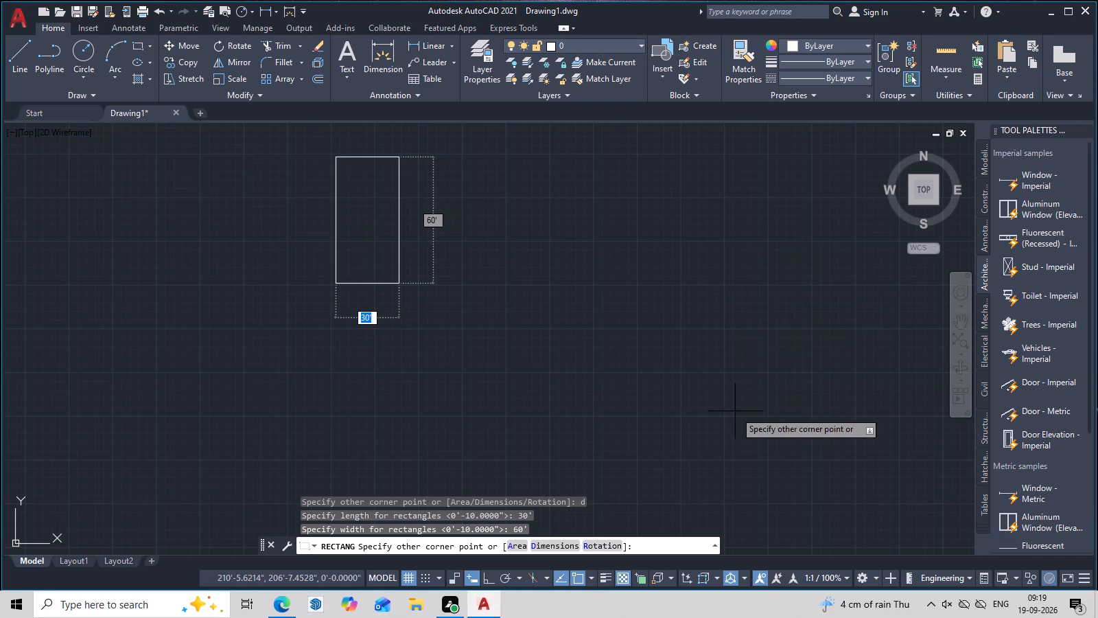
pyautogui.click(445, 256)
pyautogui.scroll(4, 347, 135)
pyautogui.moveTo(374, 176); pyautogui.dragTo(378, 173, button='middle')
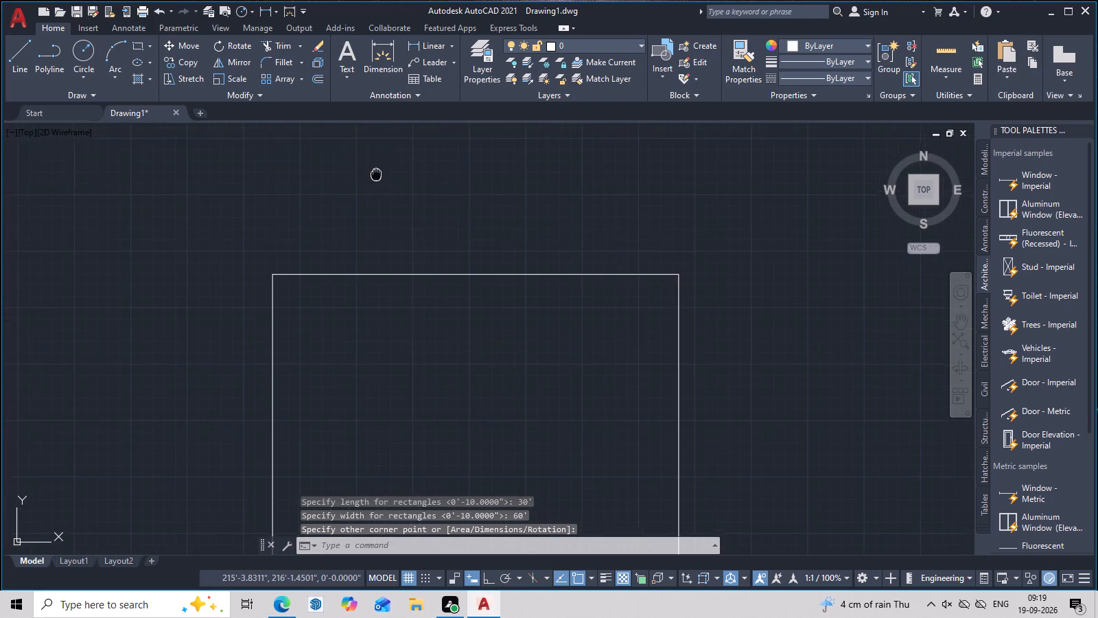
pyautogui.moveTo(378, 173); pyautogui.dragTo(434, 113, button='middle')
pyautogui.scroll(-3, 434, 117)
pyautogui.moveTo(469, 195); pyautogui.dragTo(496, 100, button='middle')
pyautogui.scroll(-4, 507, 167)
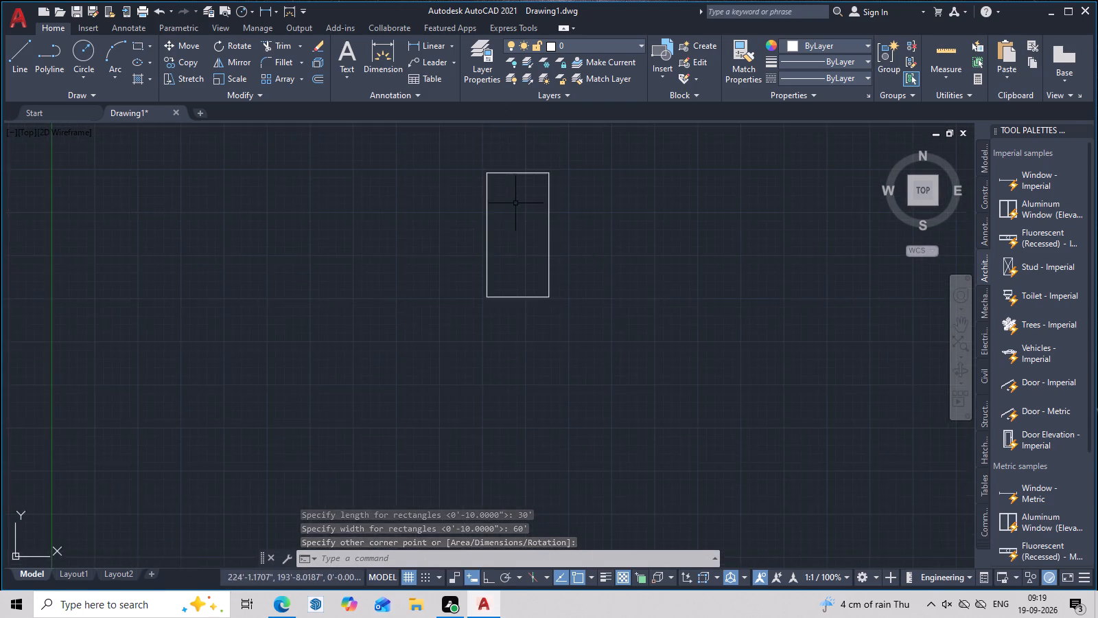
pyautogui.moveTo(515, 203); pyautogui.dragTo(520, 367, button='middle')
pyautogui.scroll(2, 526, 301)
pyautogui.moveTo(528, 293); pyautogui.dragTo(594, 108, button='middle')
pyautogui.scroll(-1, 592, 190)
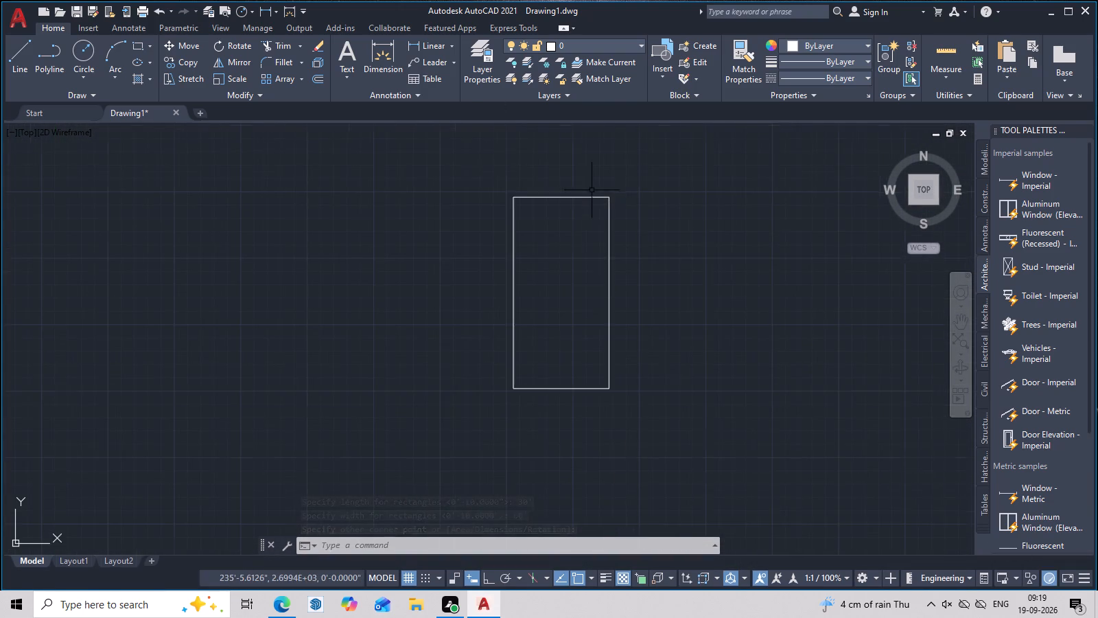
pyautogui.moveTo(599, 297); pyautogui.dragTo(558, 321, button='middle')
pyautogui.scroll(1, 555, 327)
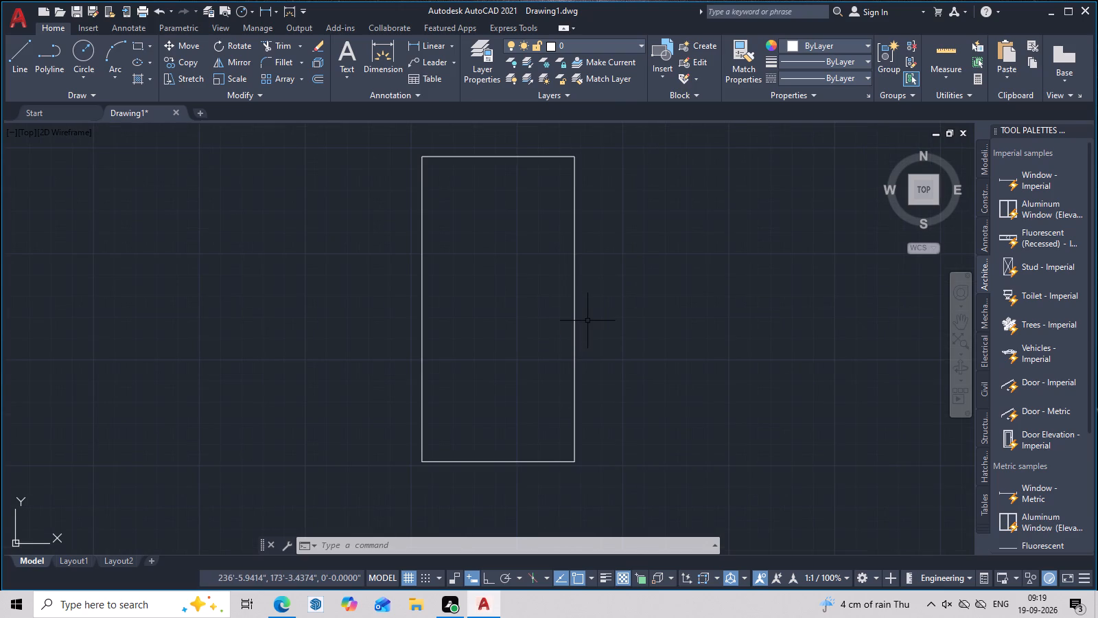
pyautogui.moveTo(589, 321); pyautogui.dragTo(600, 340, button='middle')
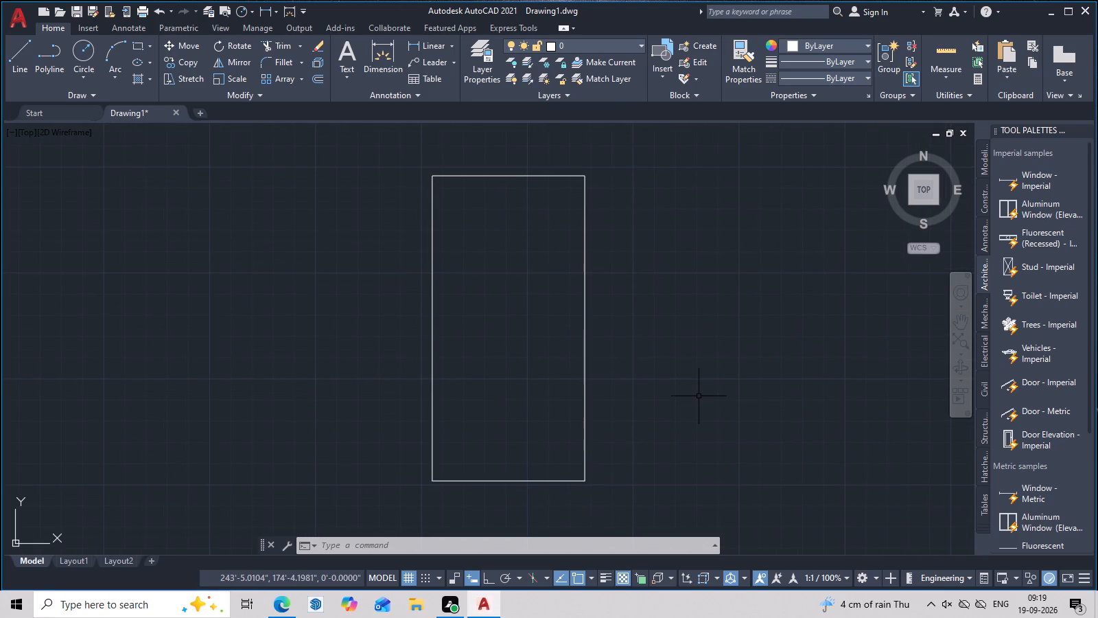
# Offset the 30' by 60' rectangle 9" inward to form the outer wall thickness.
pyautogui.write('o')
pyautogui.press('space')
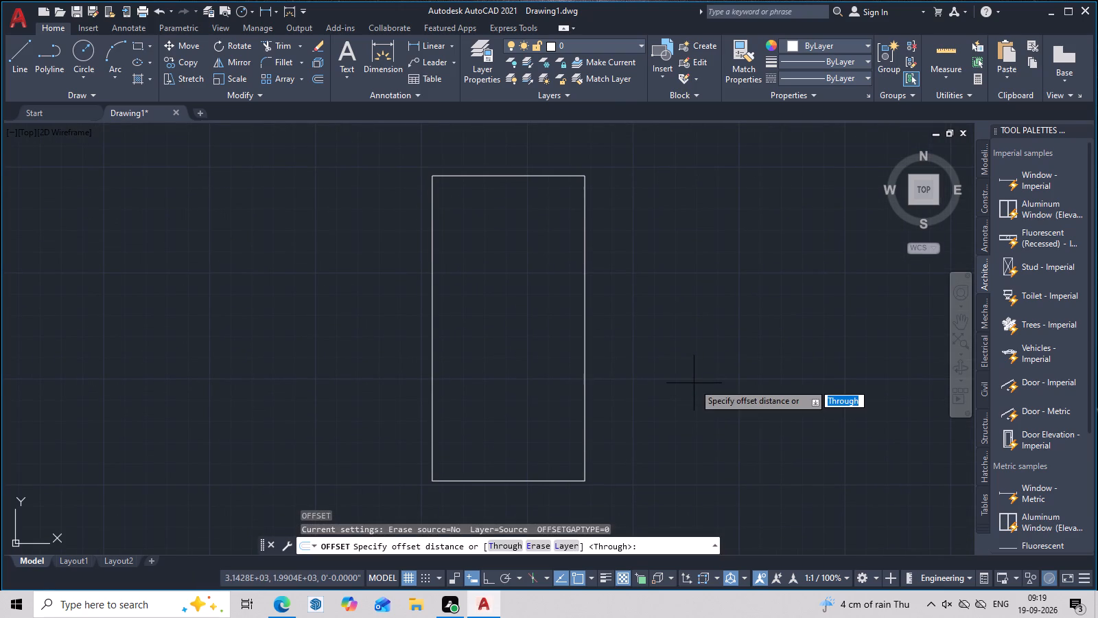
pyautogui.press('9')
pyautogui.press('space')
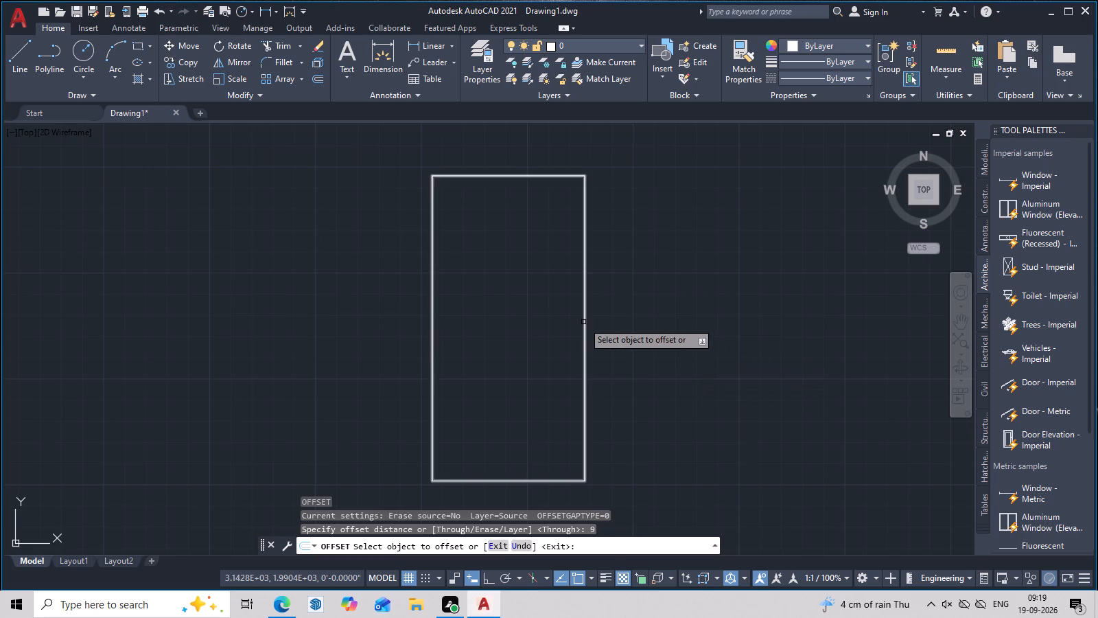
pyautogui.click(583, 322)
pyautogui.click(506, 323)
pyautogui.press('Escape')
# Explode the inner rectangle of the outer wall into separate lines.
pyautogui.moveTo(678, 341); pyautogui.dragTo(791, 356, button='middle')
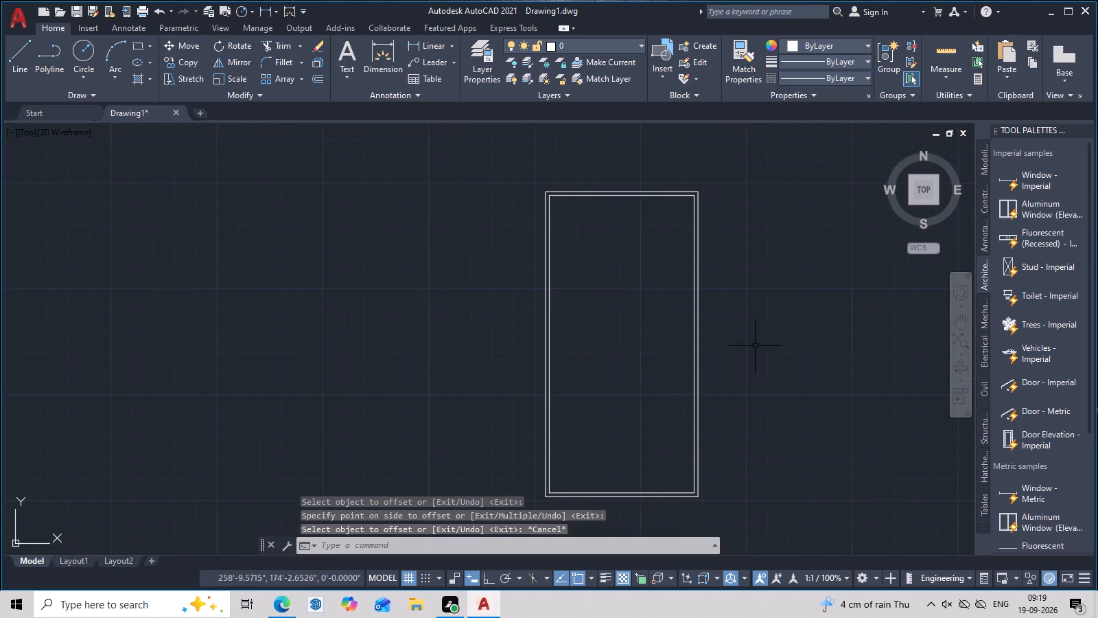
pyautogui.scroll(2, 629, 299)
pyautogui.moveTo(635, 300); pyautogui.dragTo(579, 249, button='middle')
pyautogui.scroll(-2, 600, 253)
pyautogui.moveTo(618, 284); pyautogui.dragTo(483, 334, button='middle')
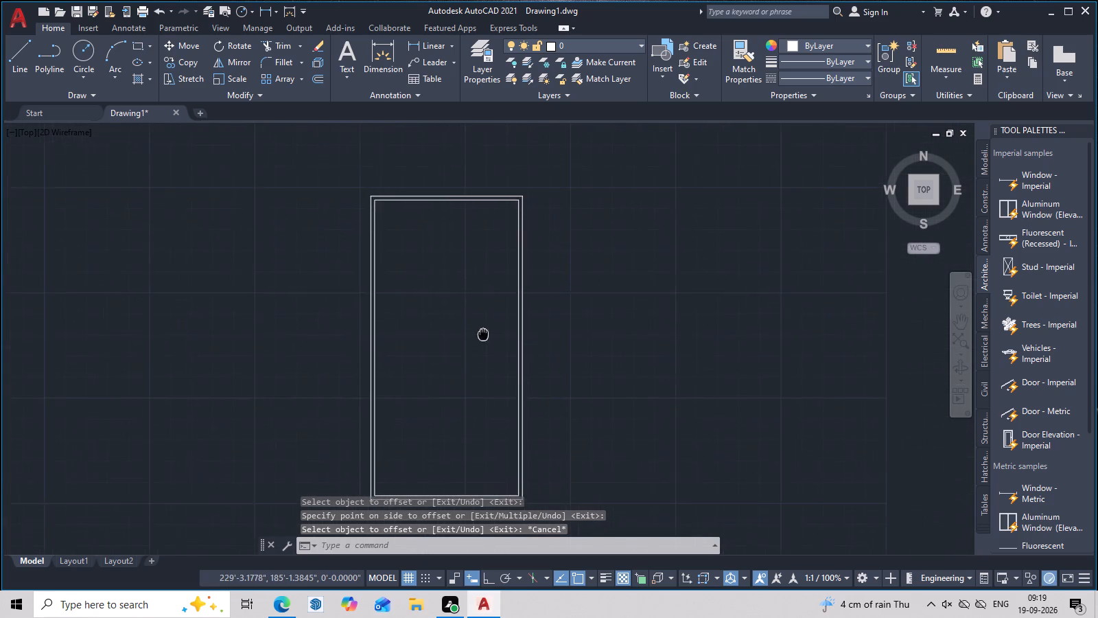
pyautogui.moveTo(483, 334); pyautogui.dragTo(483, 330, button='middle')
pyautogui.moveTo(489, 305); pyautogui.dragTo(548, 281, button='middle')
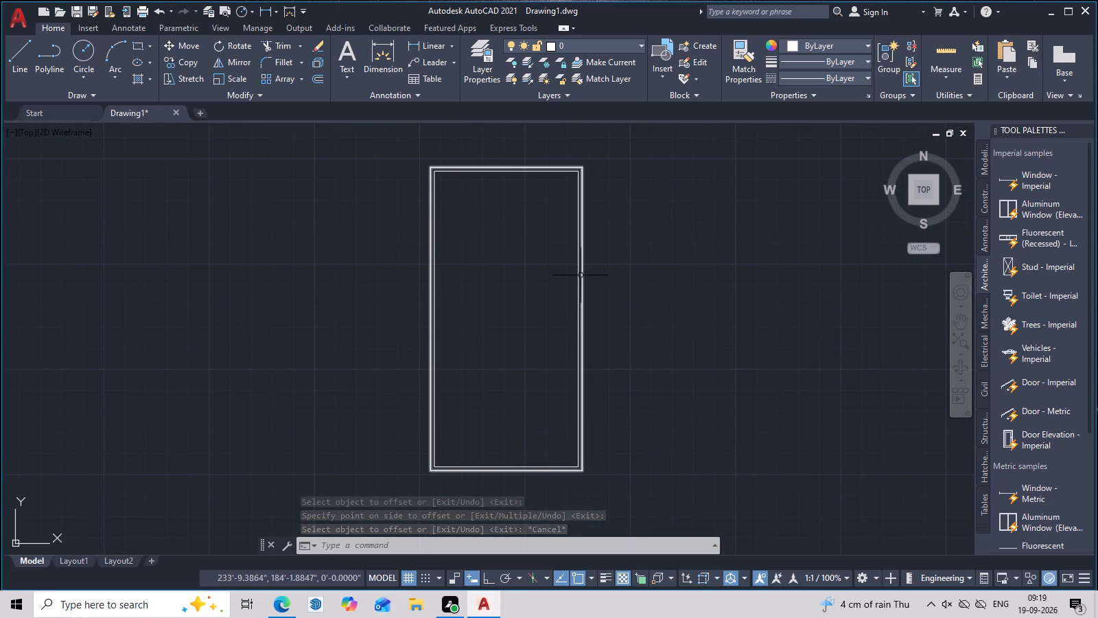
pyautogui.click(577, 277)
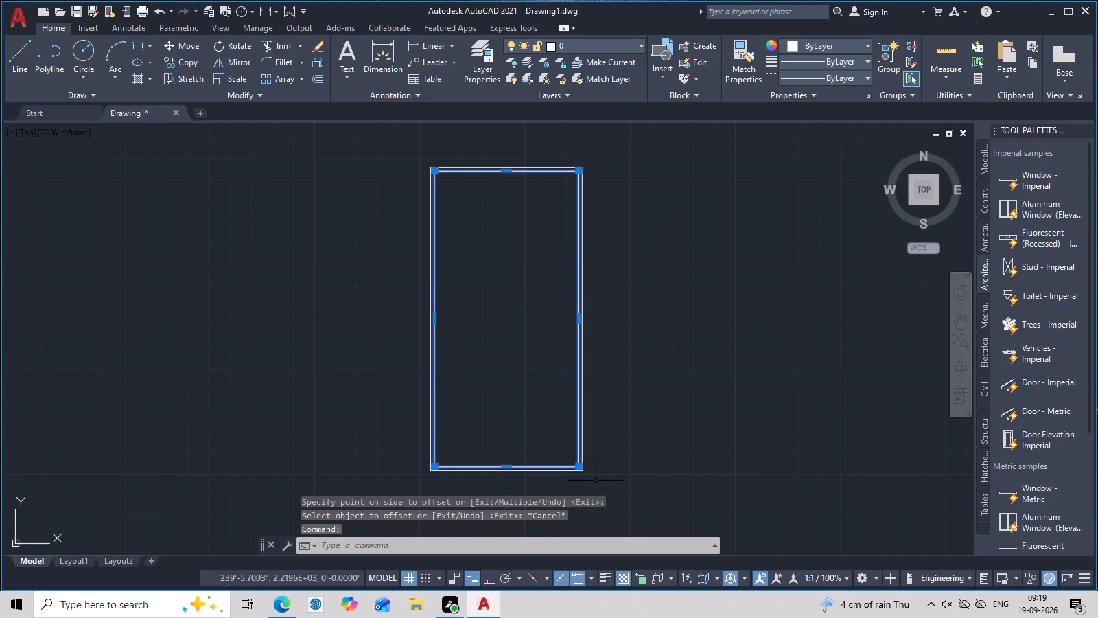
pyautogui.write('x')
pyautogui.press('space')
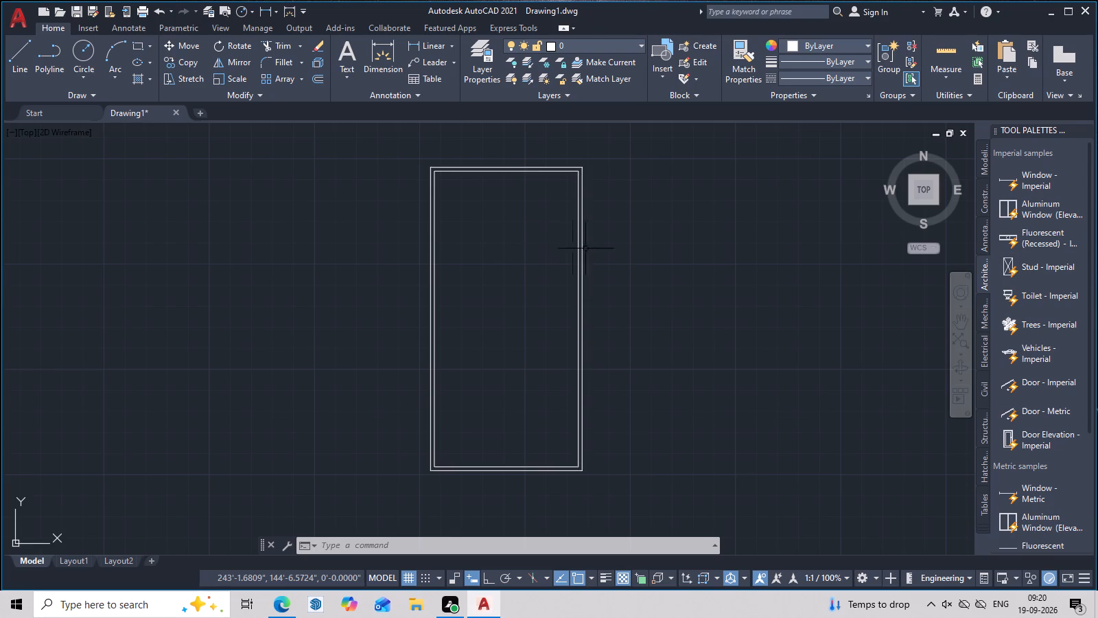
pyautogui.press('Escape')
# Offset the inner line of the left outer wall 6' toward the interior.
pyautogui.write('o')
pyautogui.press('space')
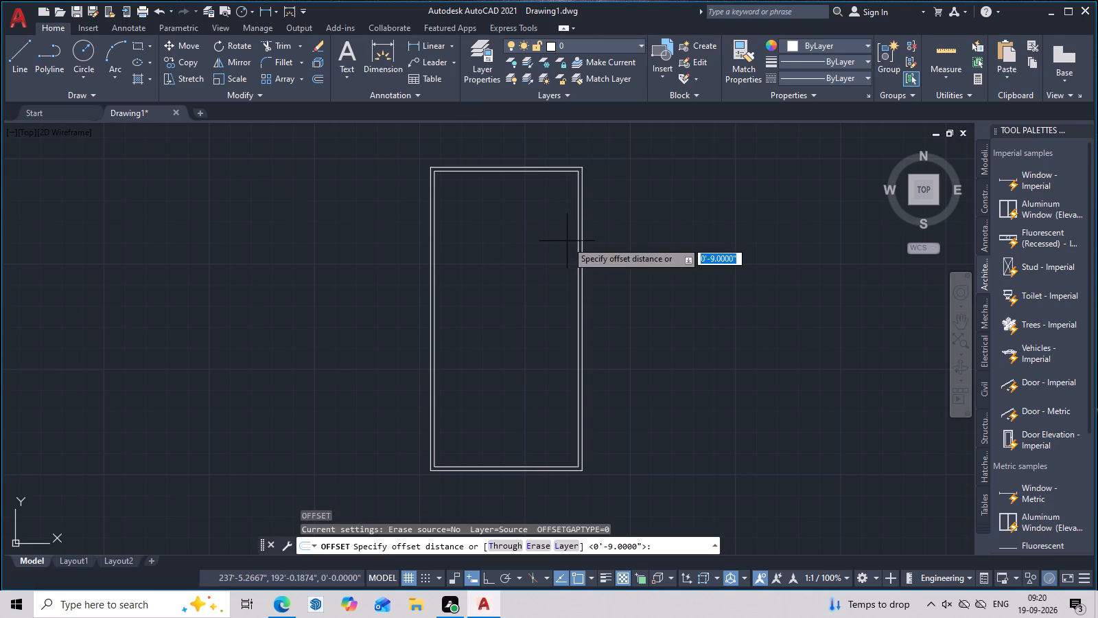
pyautogui.write("6'")
pyautogui.press('space')
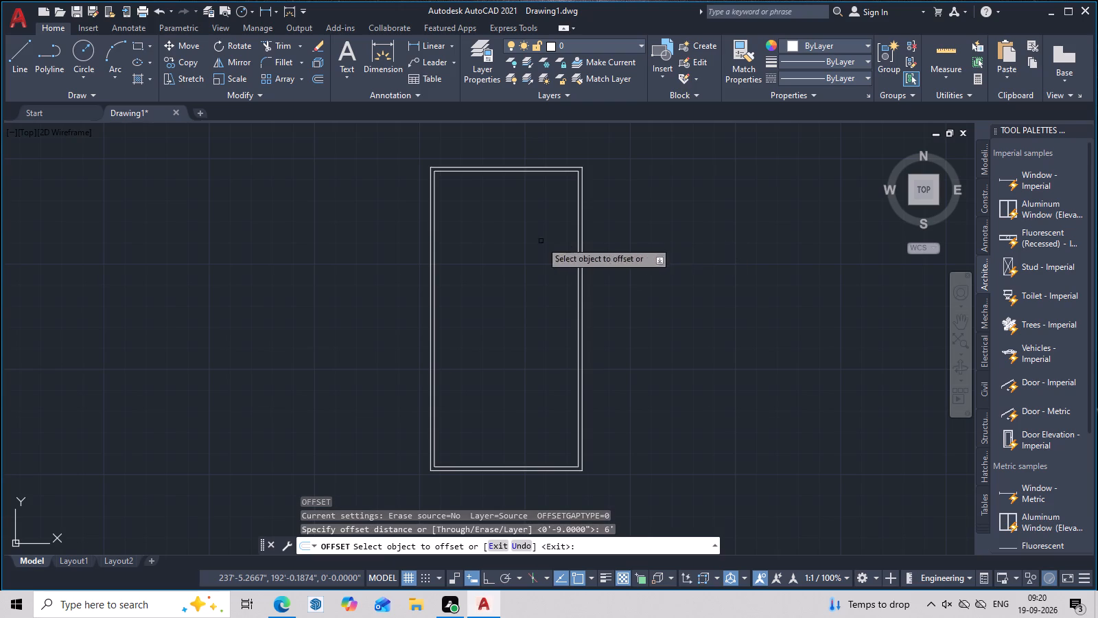
pyautogui.click(435, 254)
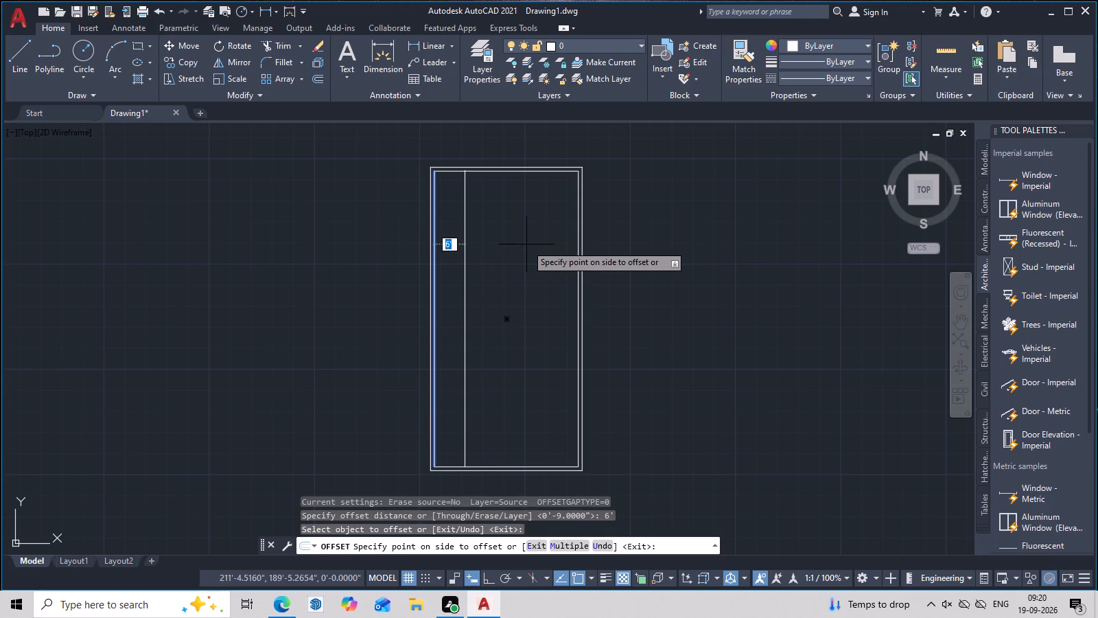
pyautogui.click(526, 244)
pyautogui.press('space')
# Offset the inner line of the right outer wall 6' toward the interior.
pyautogui.scroll(2, 511, 199)
pyautogui.moveTo(510, 204); pyautogui.dragTo(523, 257, button='middle')
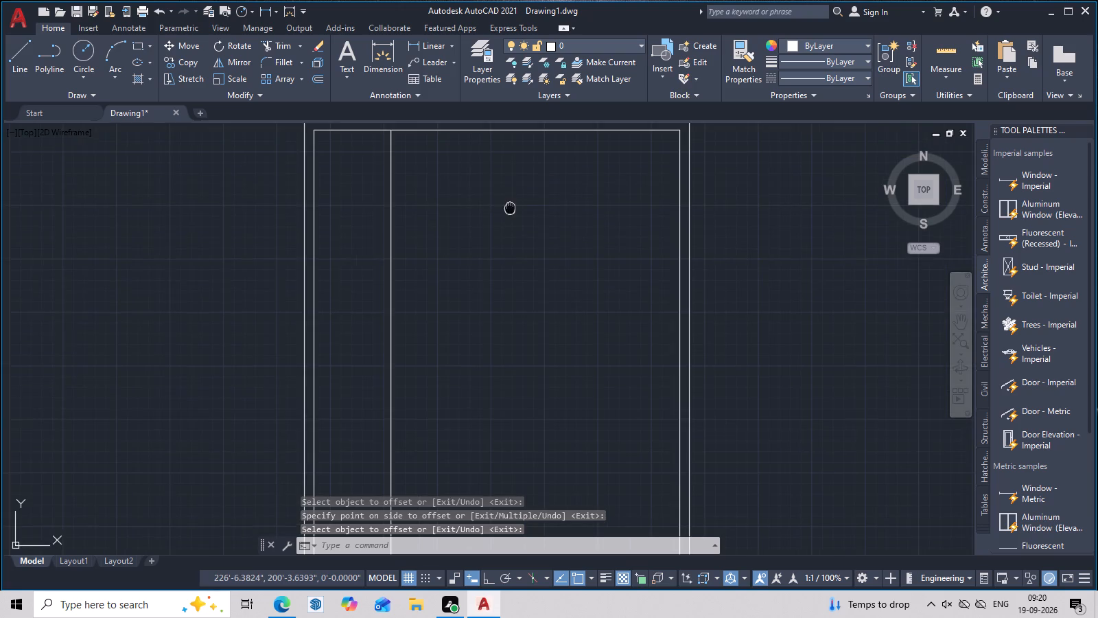
pyautogui.moveTo(523, 257); pyautogui.dragTo(535, 295, button='middle')
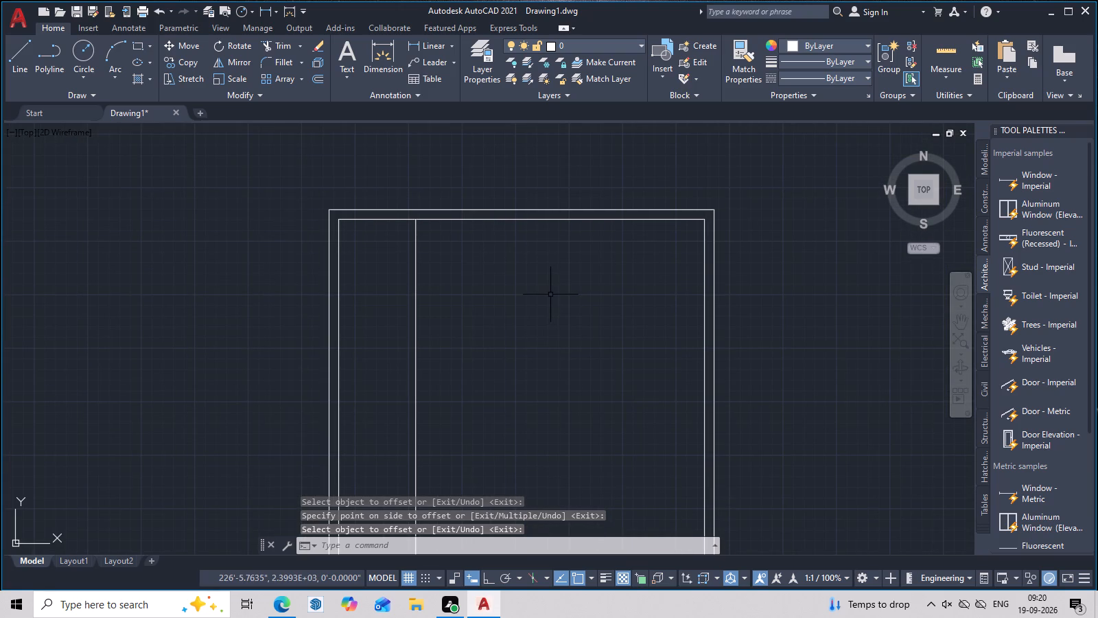
pyautogui.write('o')
pyautogui.press('space')
pyautogui.press('6')
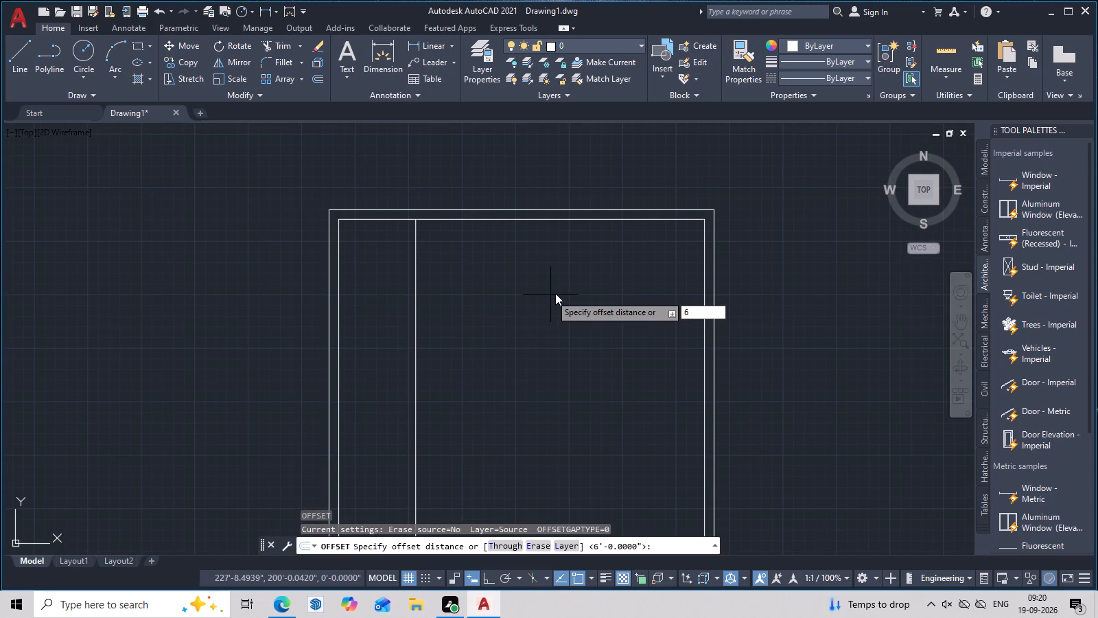
pyautogui.press("'")
pyautogui.press('space')
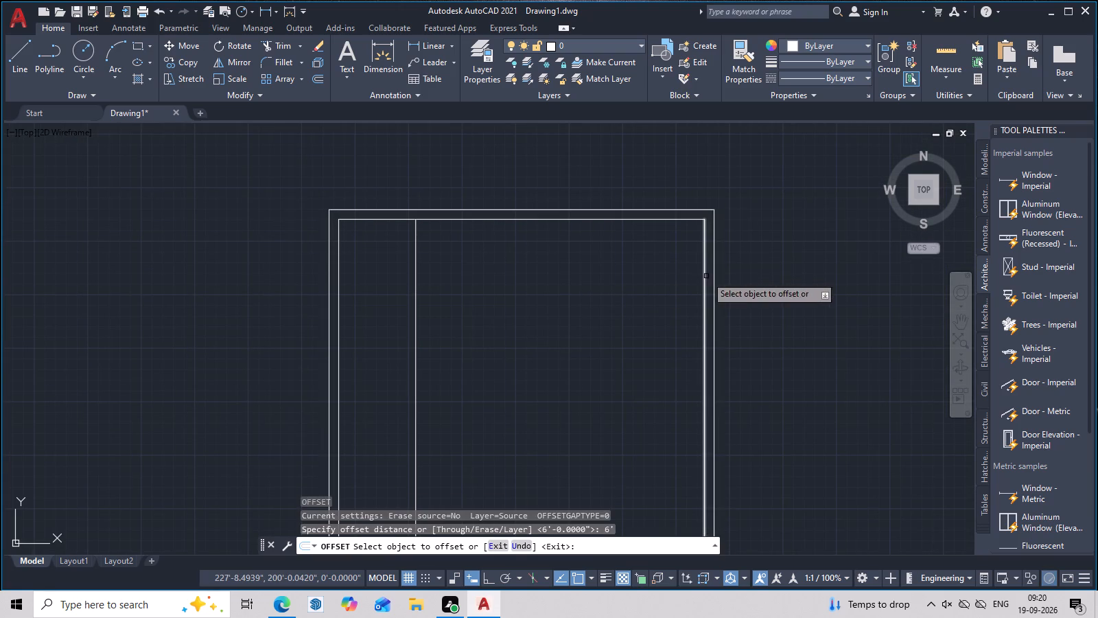
pyautogui.click(706, 276)
pyautogui.click(600, 284)
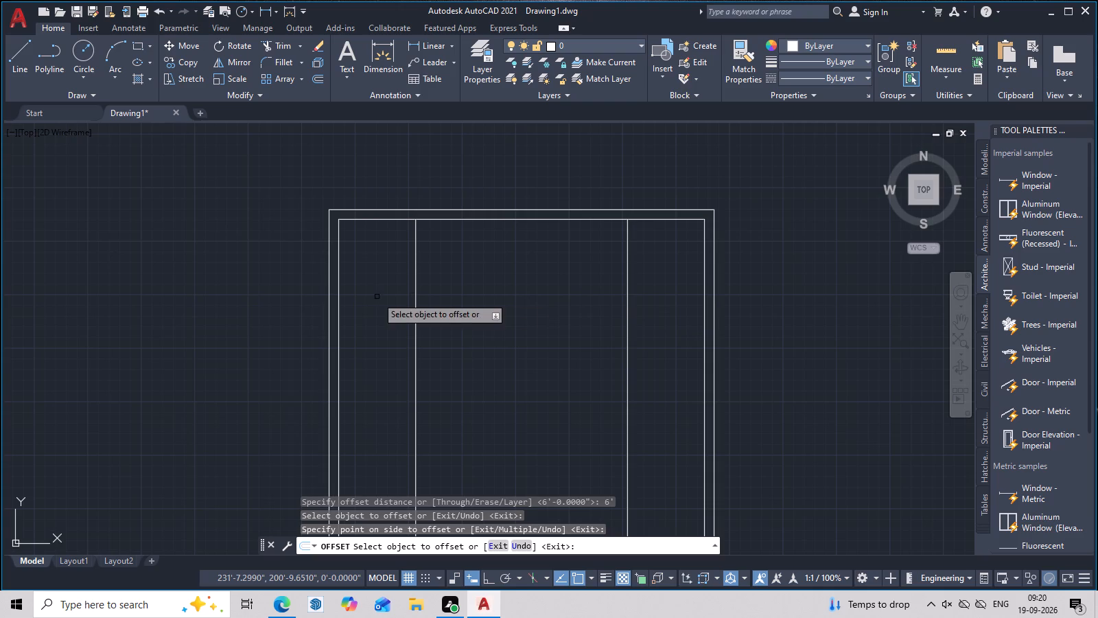
pyautogui.press('Escape')
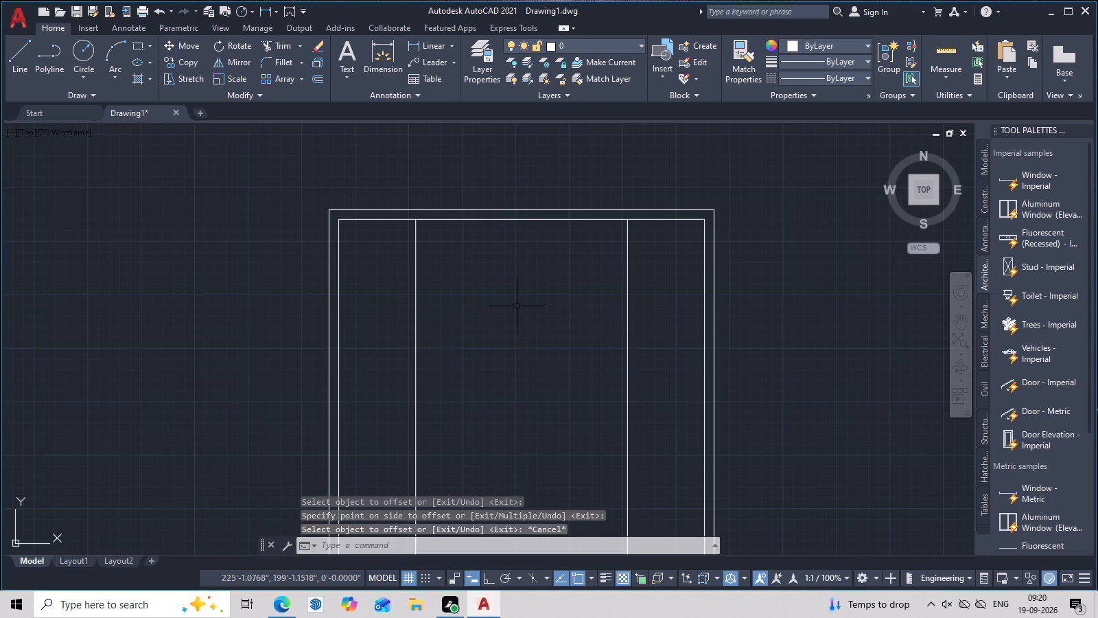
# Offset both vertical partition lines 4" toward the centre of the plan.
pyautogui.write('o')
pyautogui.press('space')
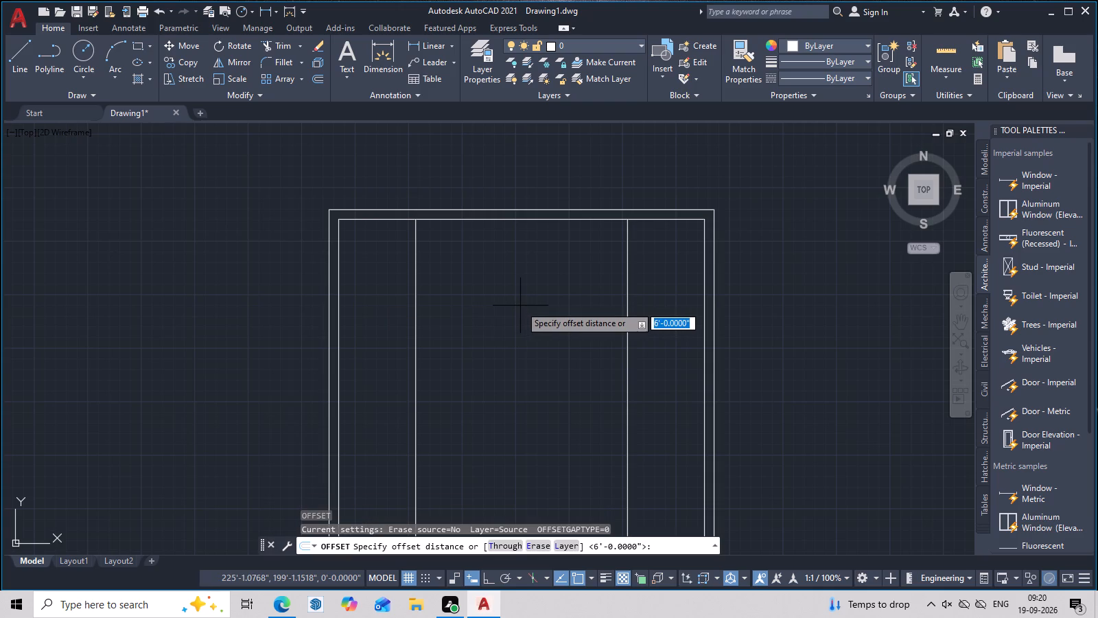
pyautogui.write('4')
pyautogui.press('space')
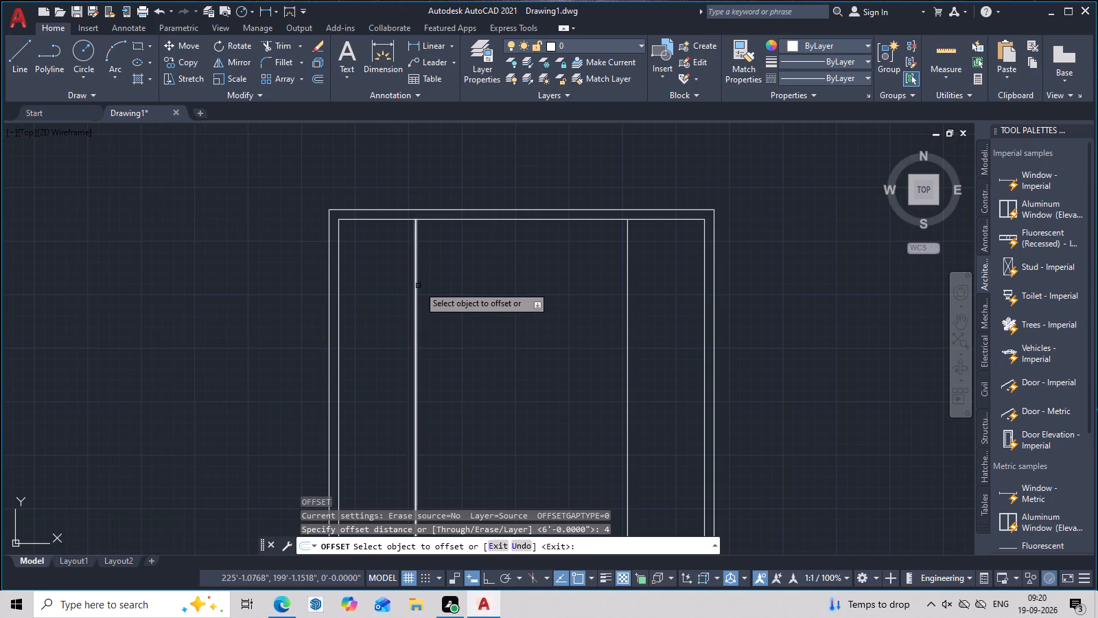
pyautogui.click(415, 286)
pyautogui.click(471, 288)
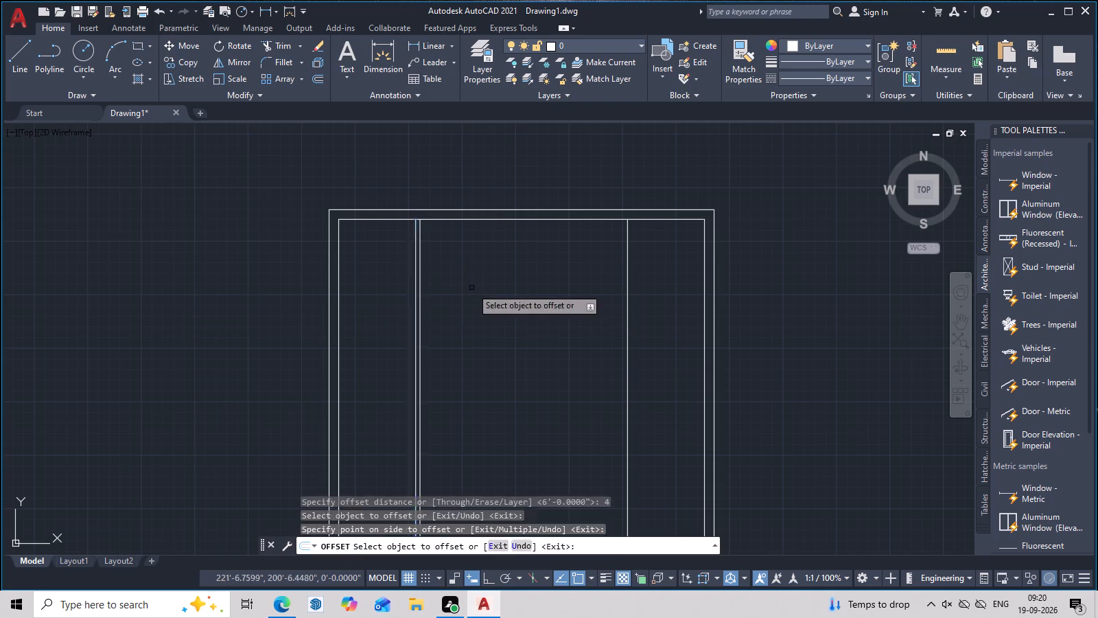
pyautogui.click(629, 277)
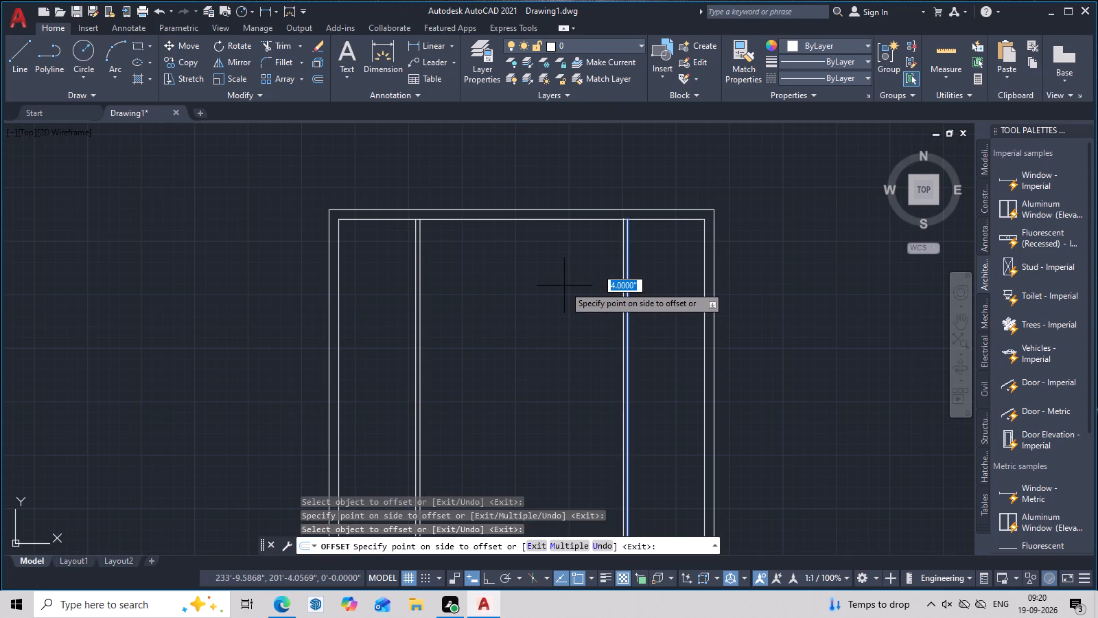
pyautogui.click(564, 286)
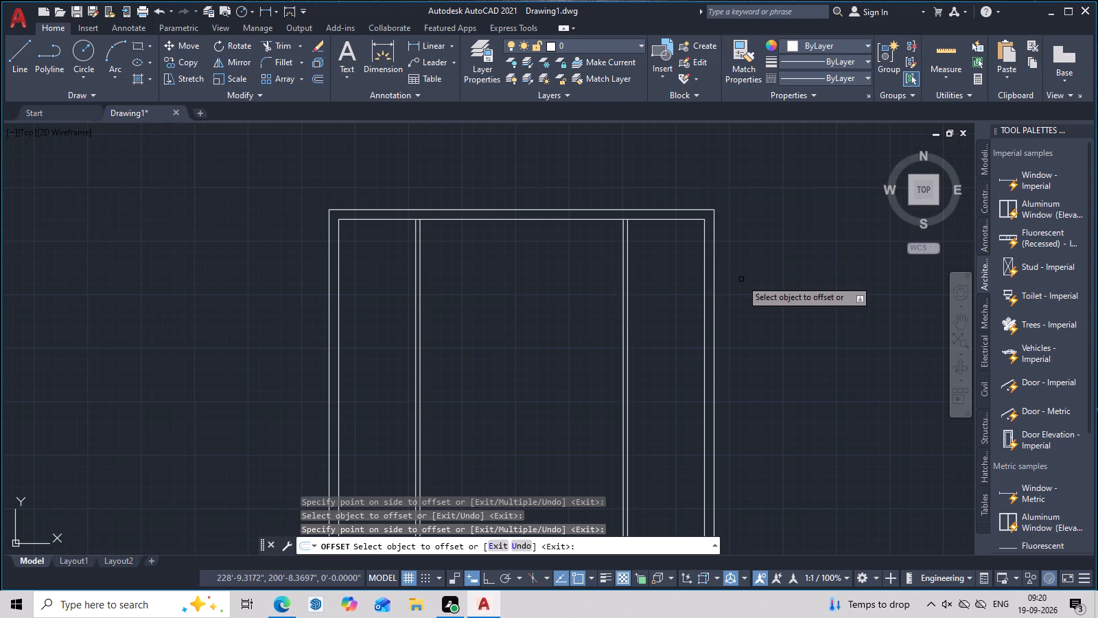
# Measure the clear width between the two vertical partitions with quick measure.
pyautogui.click(944, 50)
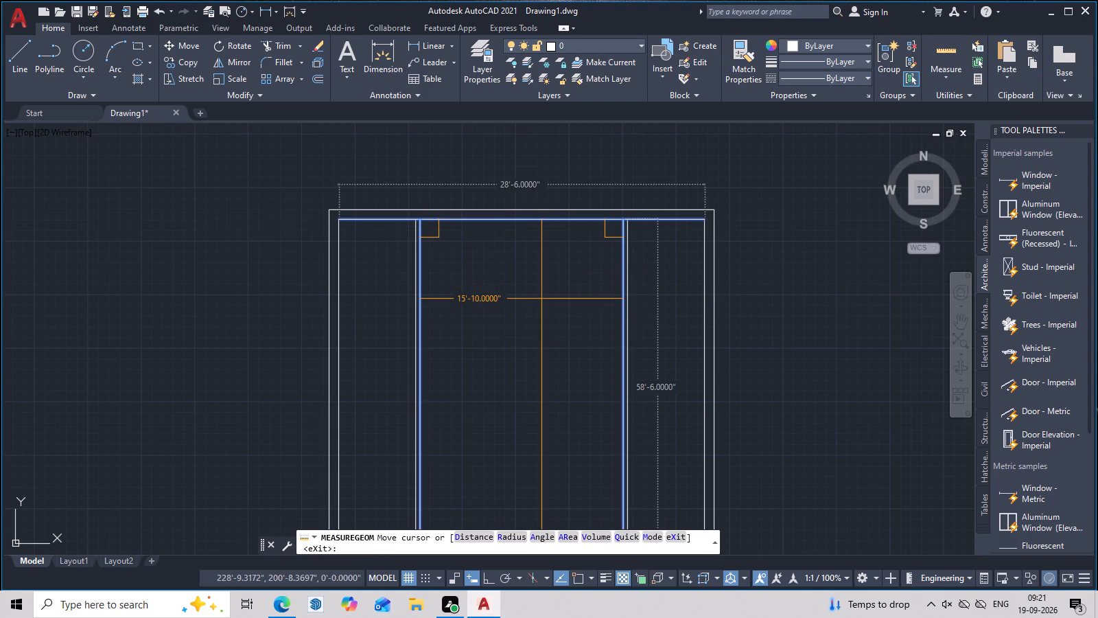
pyautogui.press('Escape')
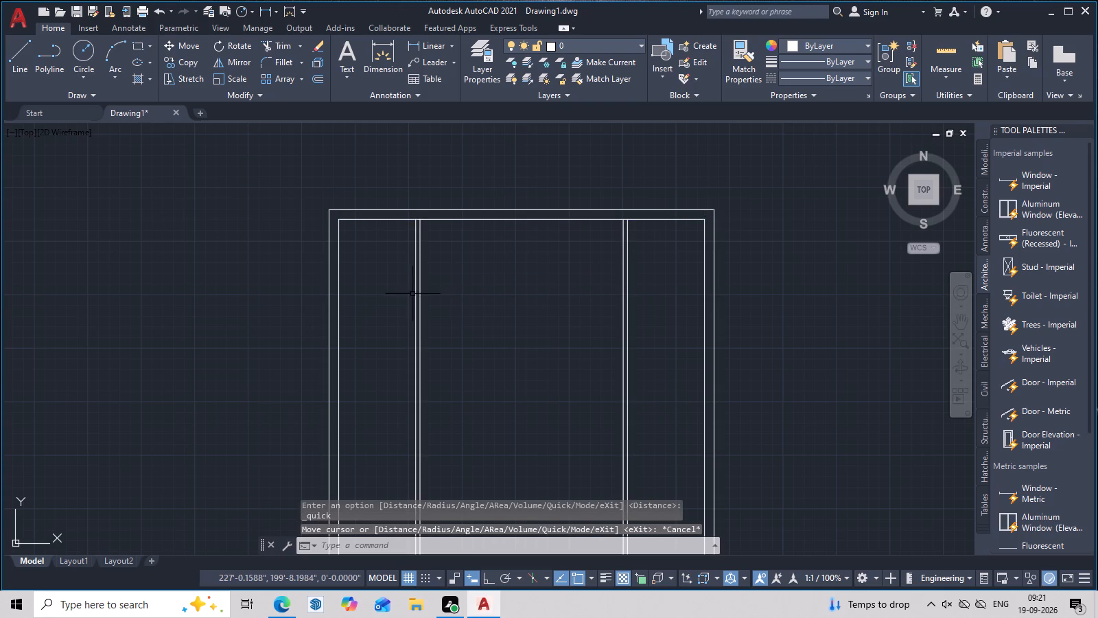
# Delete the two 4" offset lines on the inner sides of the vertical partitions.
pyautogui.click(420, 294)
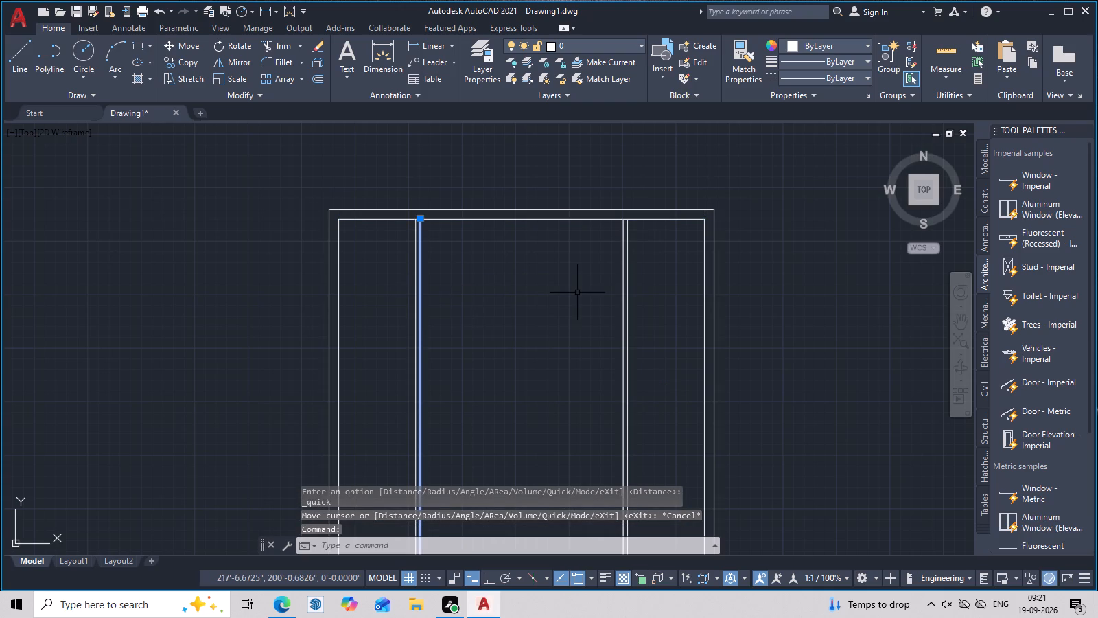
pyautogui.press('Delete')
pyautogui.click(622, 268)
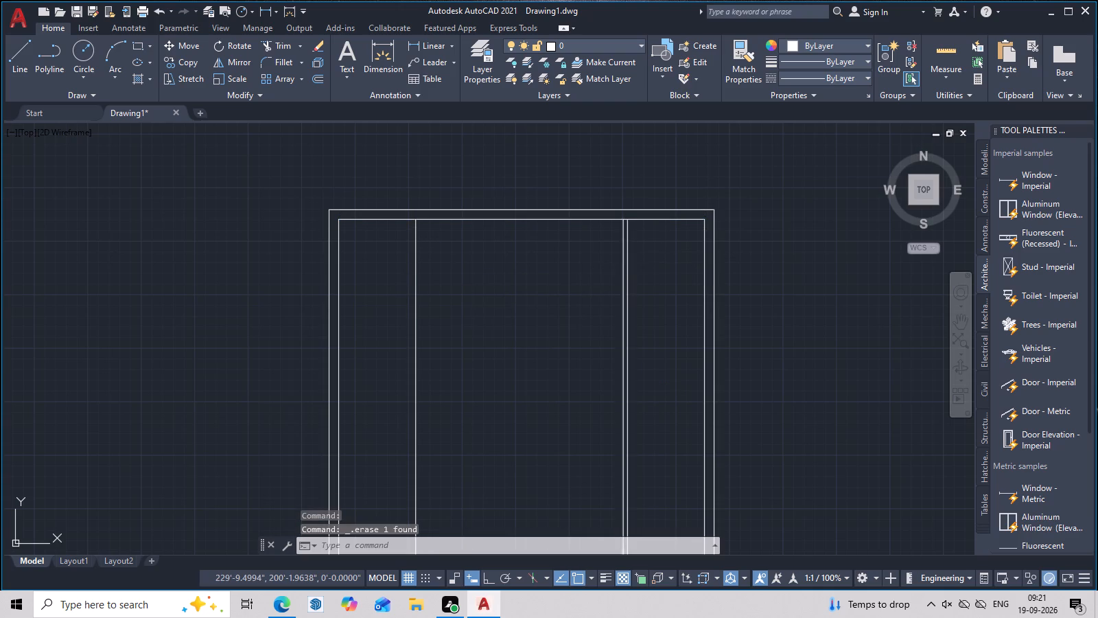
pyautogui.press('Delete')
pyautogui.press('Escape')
# Offset both vertical partition lines 6" toward the centre of the plan.
pyautogui.write('o')
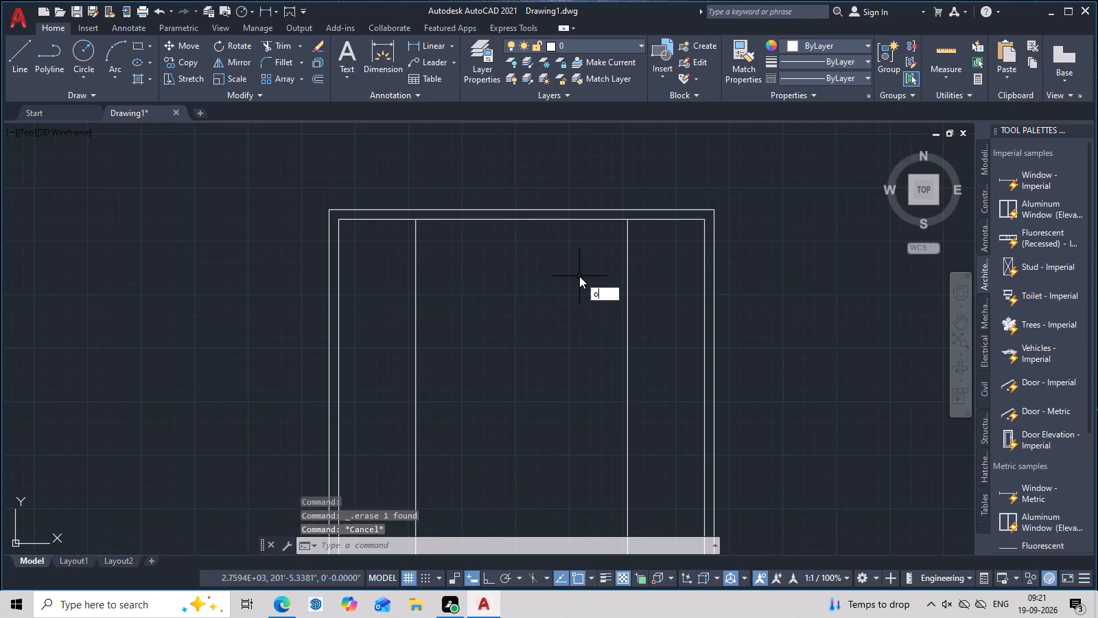
pyautogui.press('space')
pyautogui.press('6')
pyautogui.press('space')
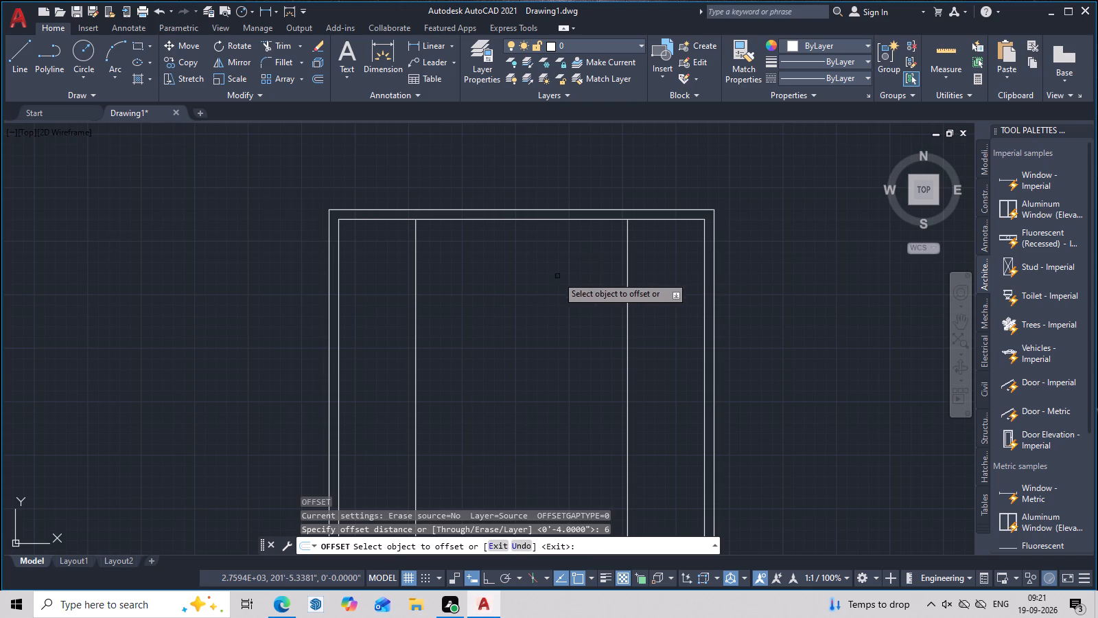
pyautogui.click(414, 331)
pyautogui.click(454, 331)
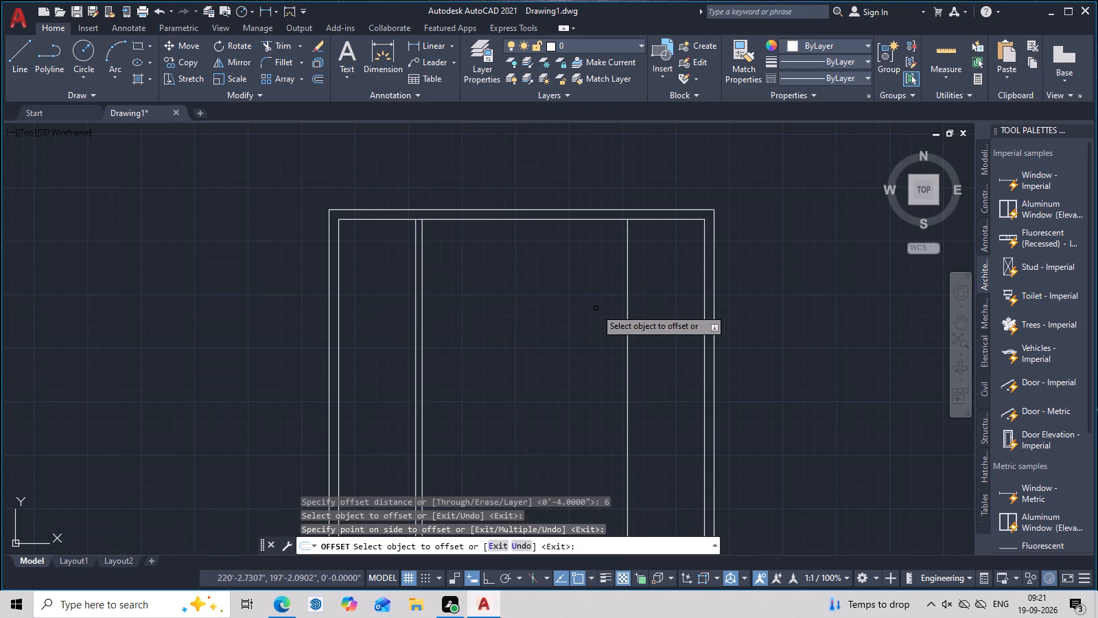
pyautogui.click(625, 304)
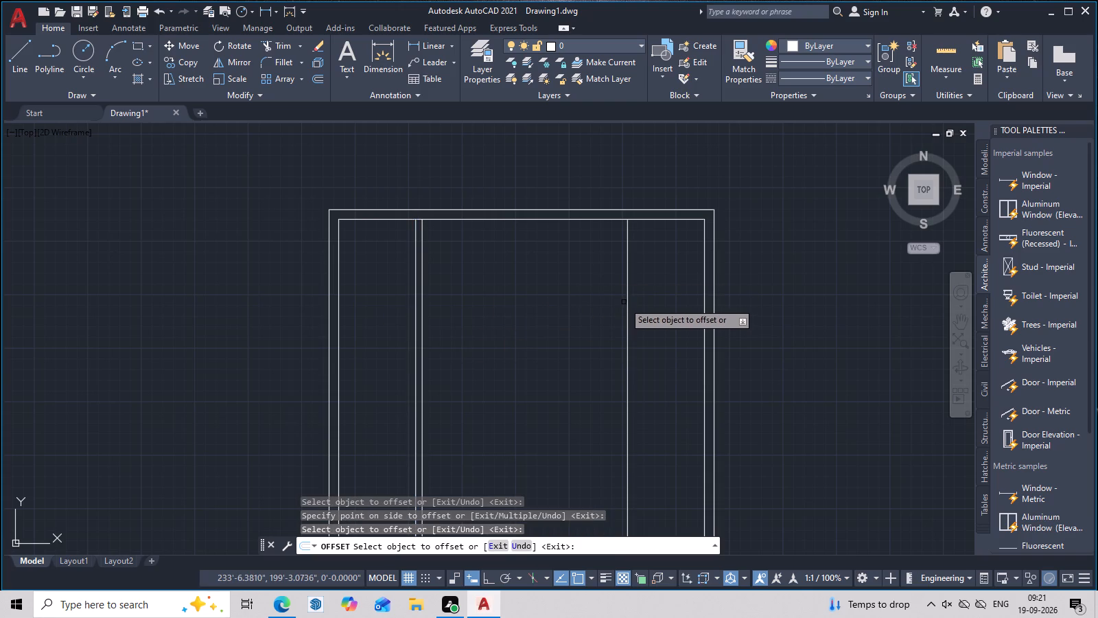
pyautogui.click(627, 300)
pyautogui.click(613, 301)
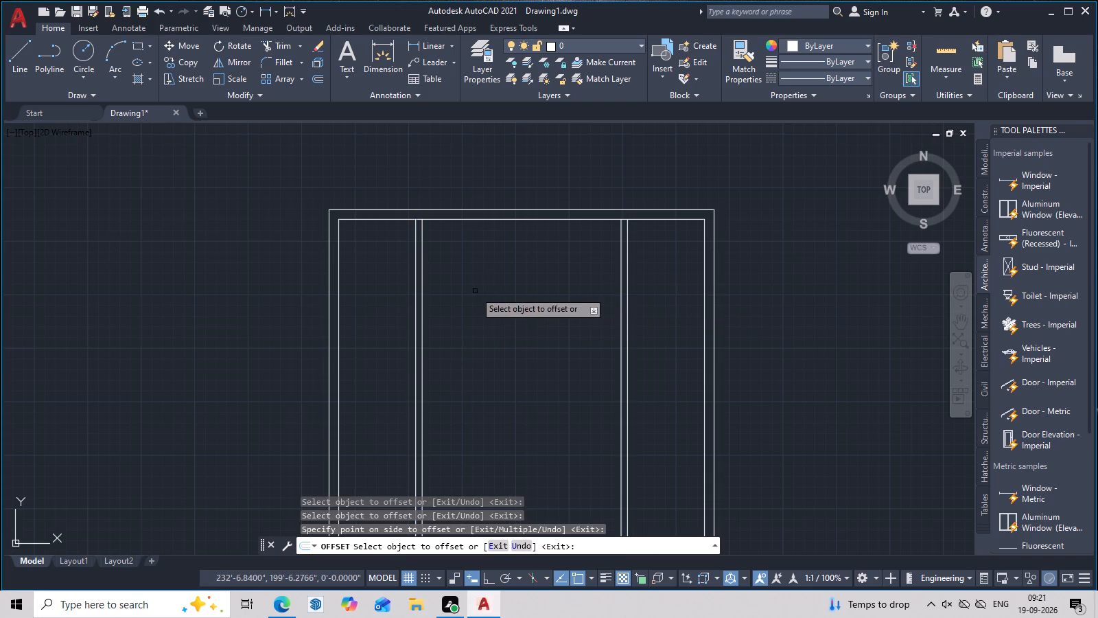
# Measure the clear width between the two 6" vertical partitions with quick measure.
pyautogui.click(937, 52)
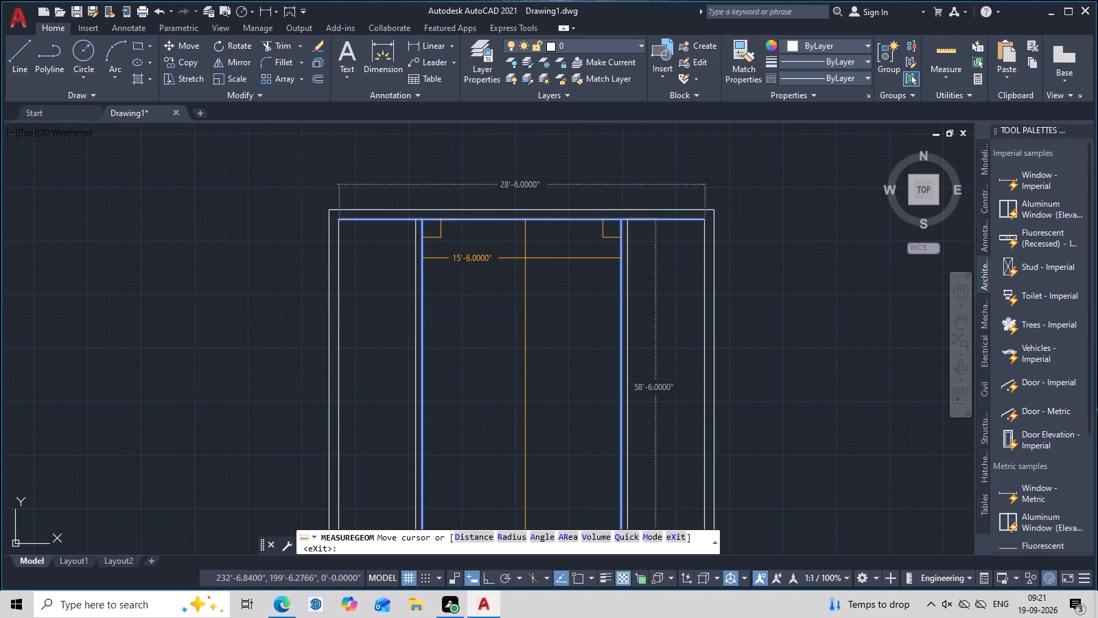
pyautogui.press('Escape')
# Offset the top wall's inner line 7' down into the plan.
pyautogui.scroll(-2, 528, 258)
pyautogui.moveTo(537, 258); pyautogui.dragTo(544, 228, button='middle')
pyautogui.scroll(2, 541, 229)
pyautogui.moveTo(541, 231); pyautogui.dragTo(546, 260, button='middle')
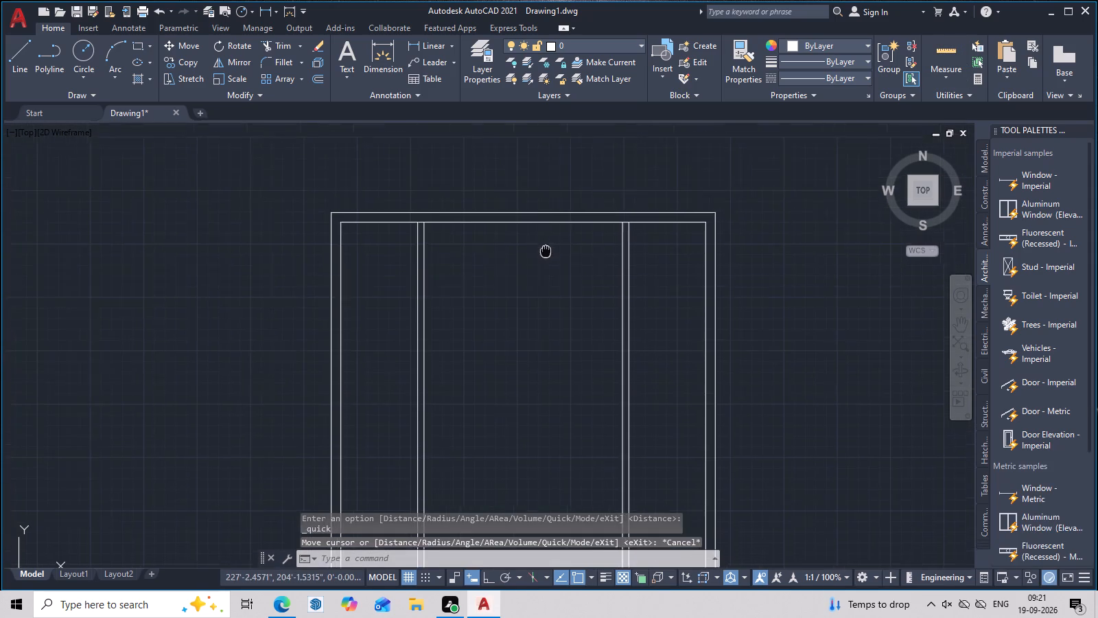
pyautogui.moveTo(546, 260); pyautogui.dragTo(548, 283, button='middle')
pyautogui.write('o')
pyautogui.press('space')
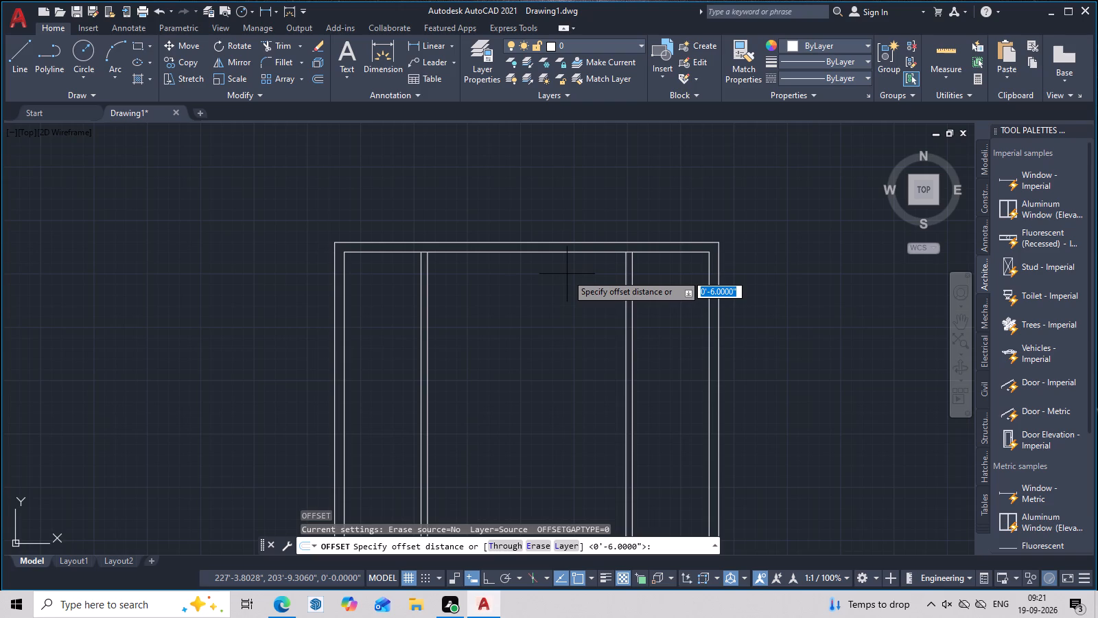
pyautogui.press('7')
pyautogui.press("'")
pyautogui.press('Return')
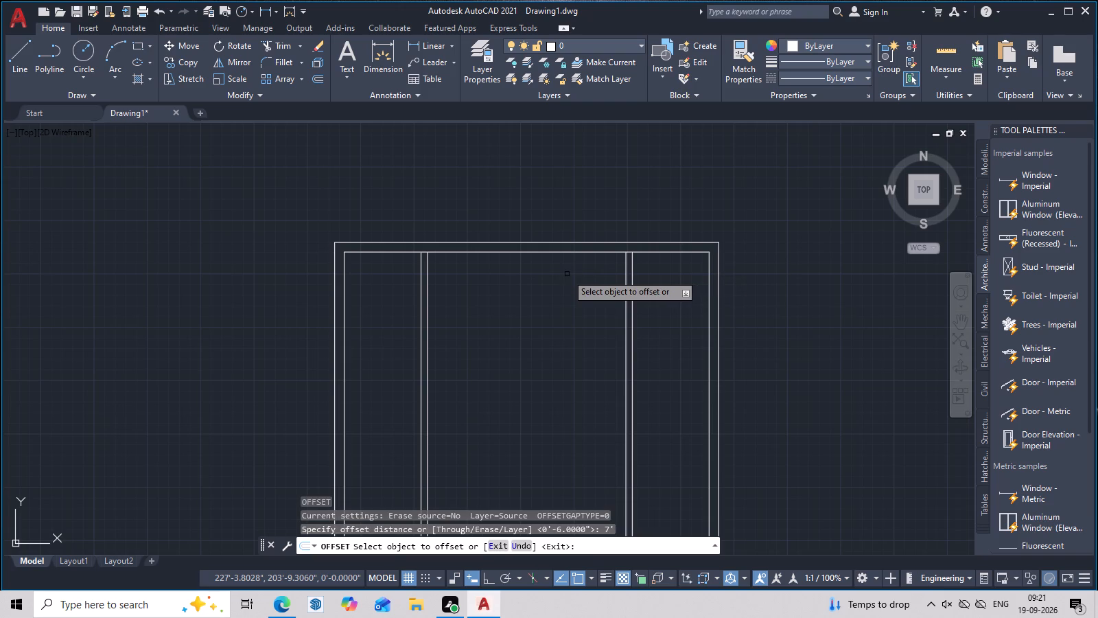
pyautogui.click(557, 251)
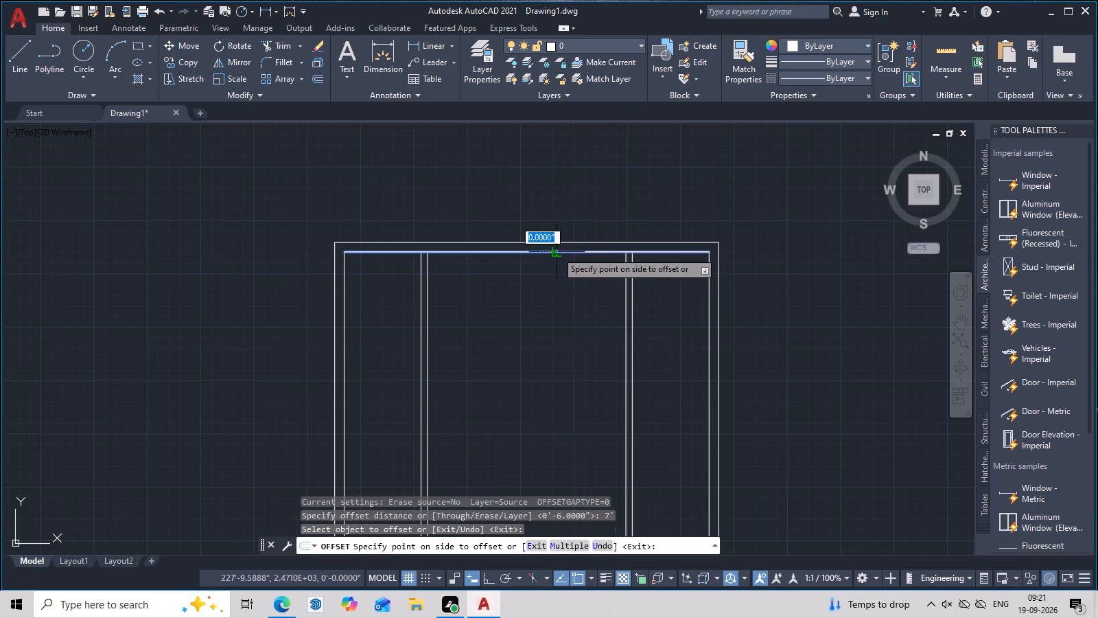
pyautogui.click(537, 378)
pyautogui.press('space')
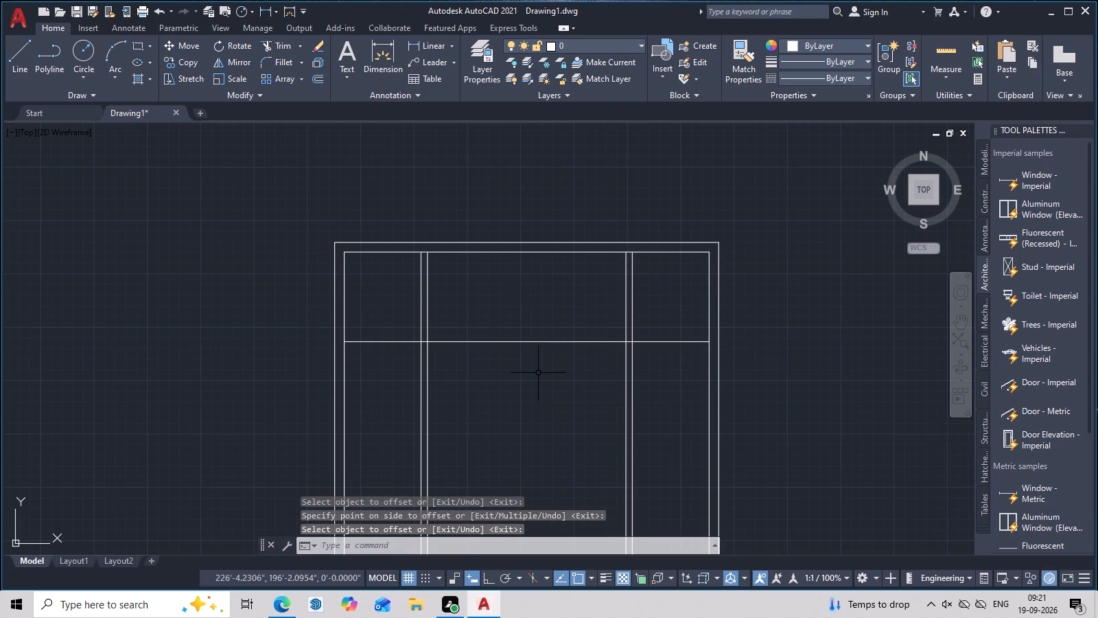
# Offset the new horizontal line 6" downward to form a full-width partition below the top rooms.
pyautogui.press('o')
pyautogui.press('space')
pyautogui.write('6')
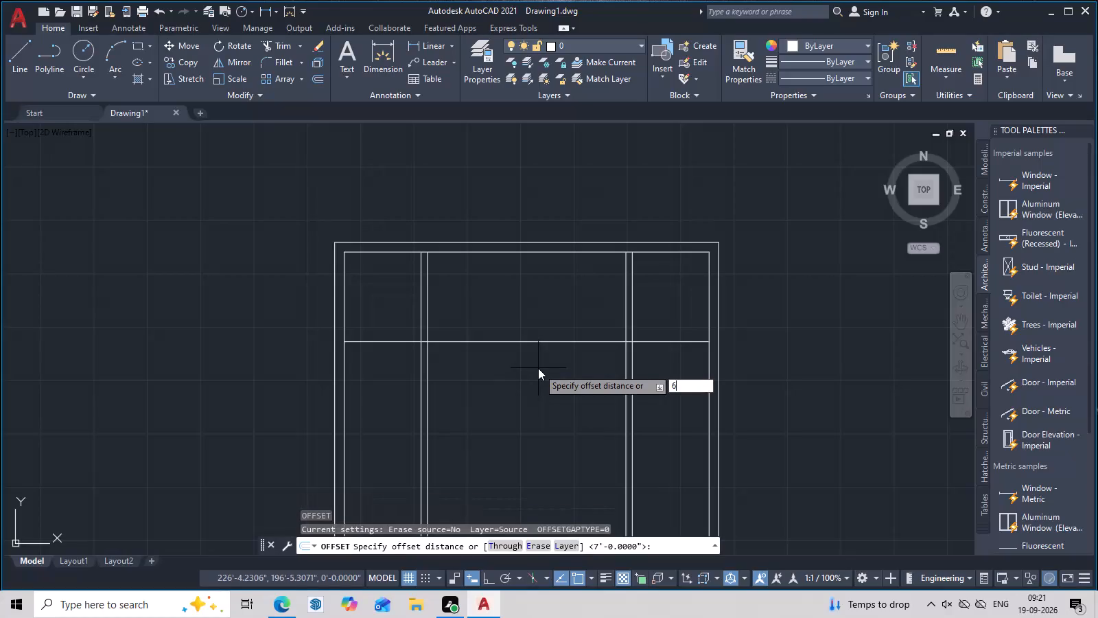
pyautogui.press('space')
pyautogui.click(563, 341)
pyautogui.click(562, 363)
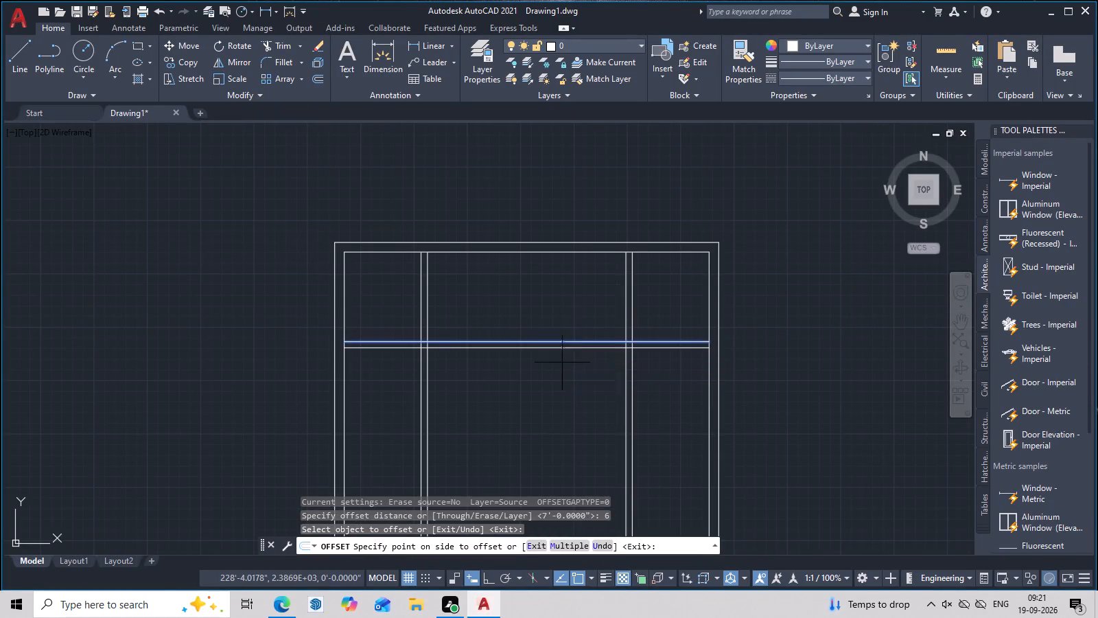
pyautogui.moveTo(565, 360); pyautogui.dragTo(565, 293, button='middle')
pyautogui.press('Escape')
# Trim away both vertical partitions below the horizontal partition.
pyautogui.moveTo(576, 345); pyautogui.dragTo(574, 323, button='middle')
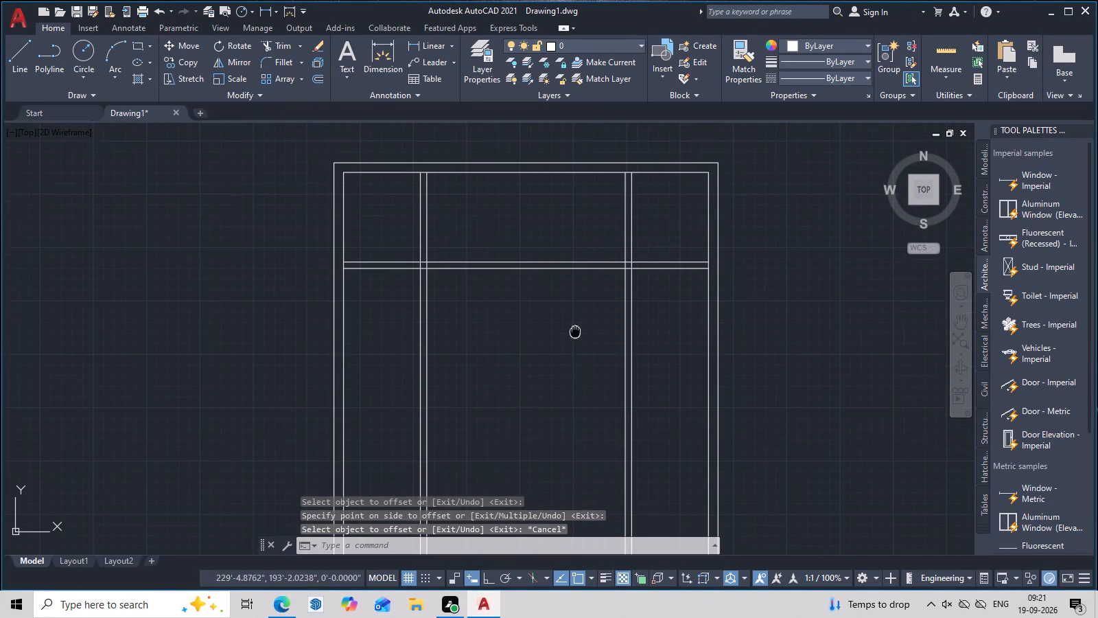
pyautogui.moveTo(574, 323); pyautogui.dragTo(568, 294, button='middle')
pyautogui.press('t')
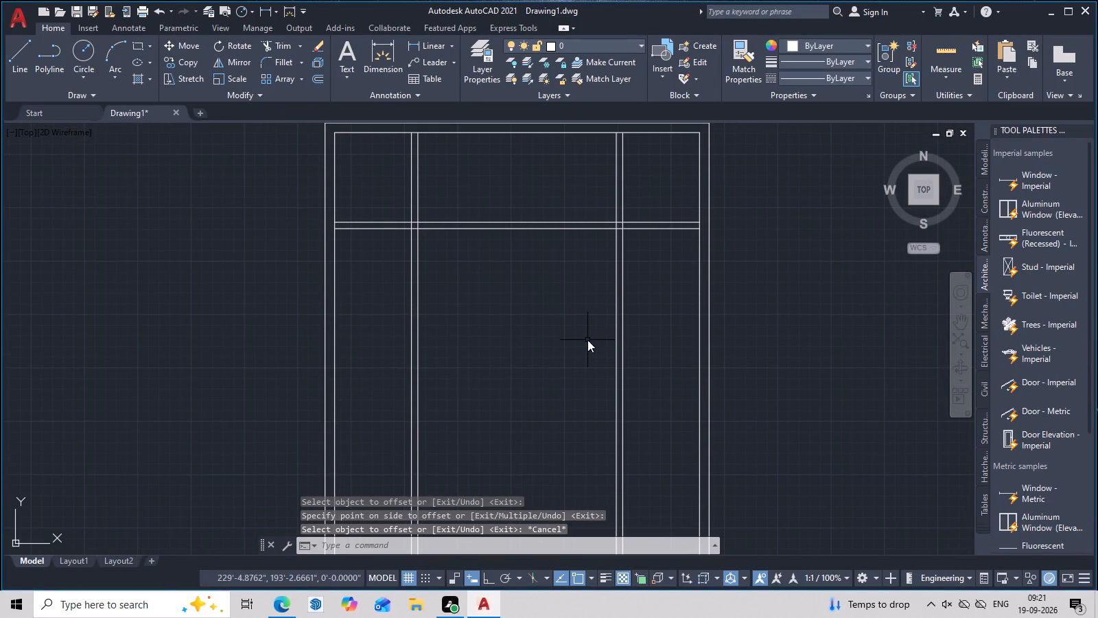
pyautogui.press('r')
pyautogui.press('space')
pyautogui.moveTo(641, 277); pyautogui.dragTo(582, 310)
pyautogui.moveTo(509, 284); pyautogui.dragTo(475, 293)
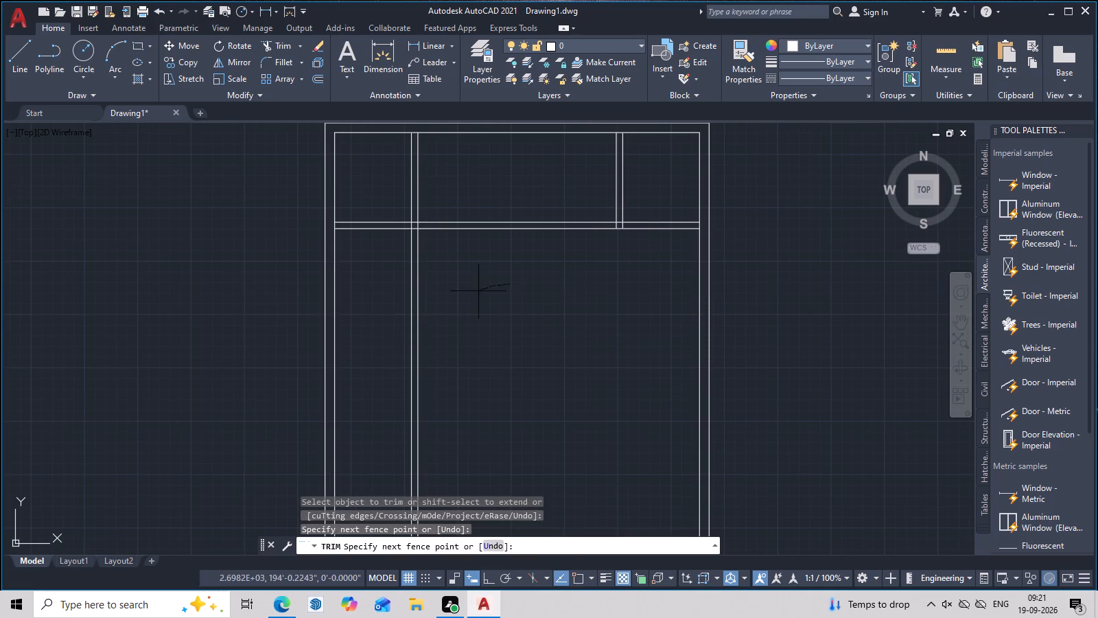
pyautogui.moveTo(475, 293); pyautogui.dragTo(402, 328)
pyautogui.scroll(-2, 469, 321)
pyautogui.moveTo(501, 342); pyautogui.dragTo(511, 371, button='middle')
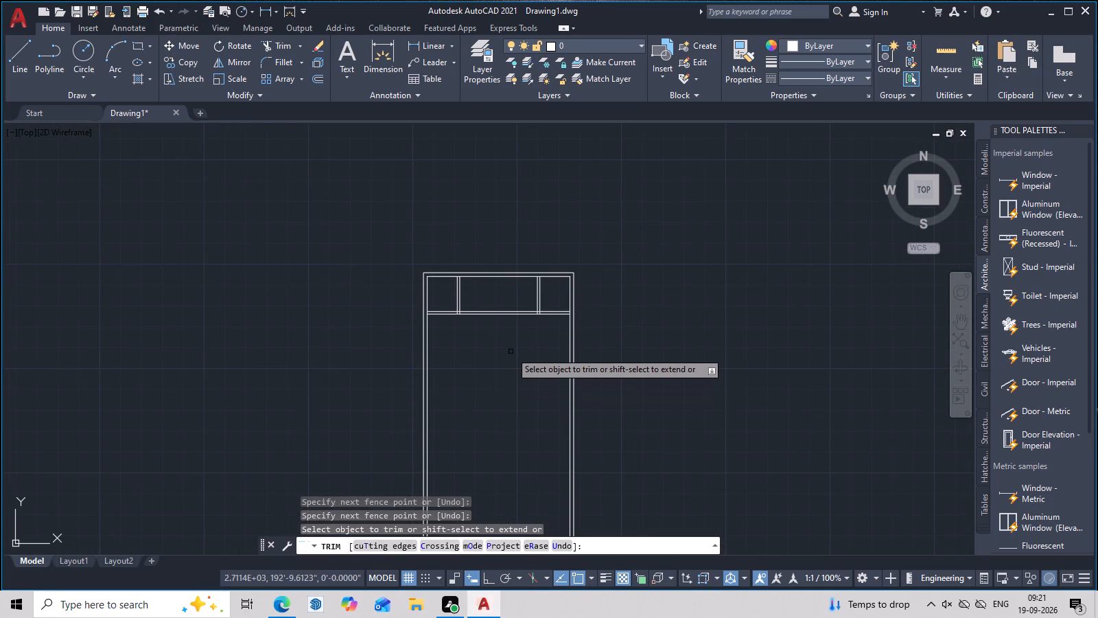
pyautogui.press('Escape')
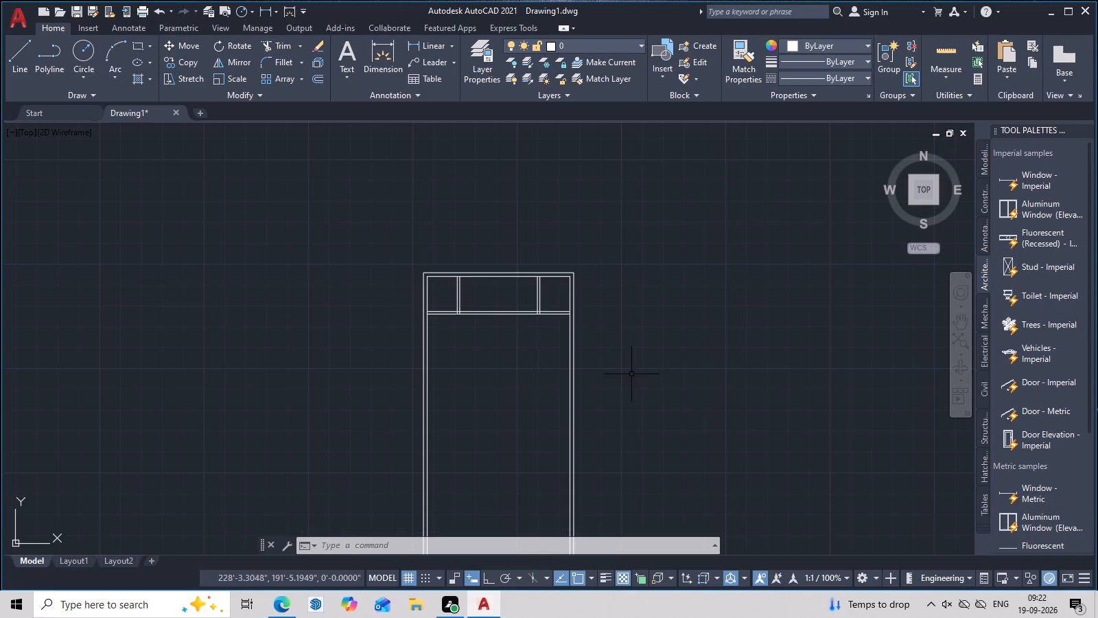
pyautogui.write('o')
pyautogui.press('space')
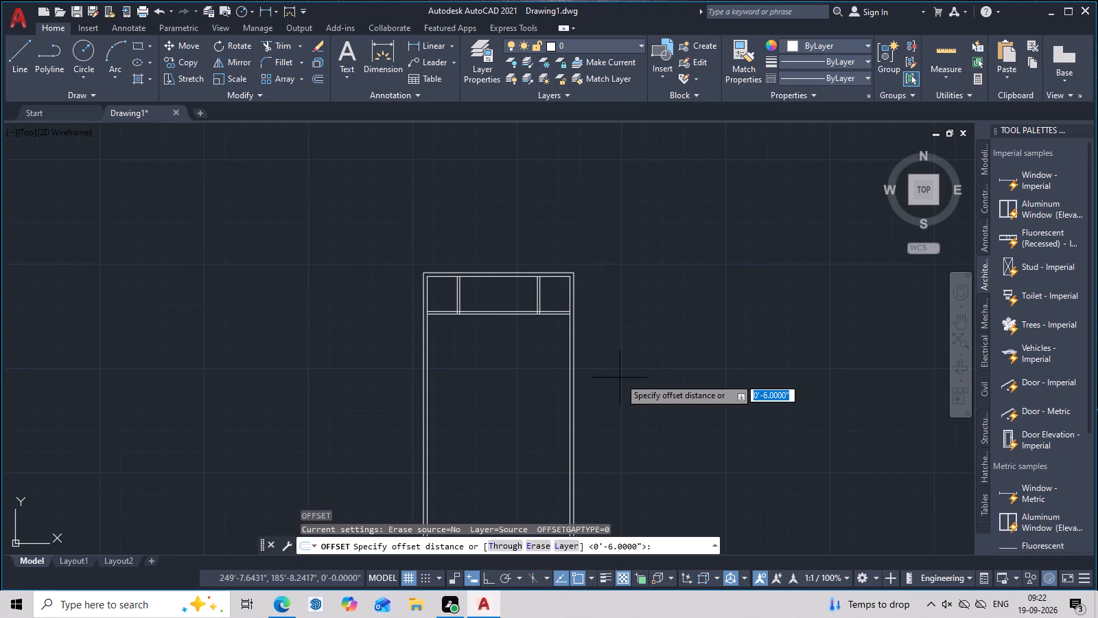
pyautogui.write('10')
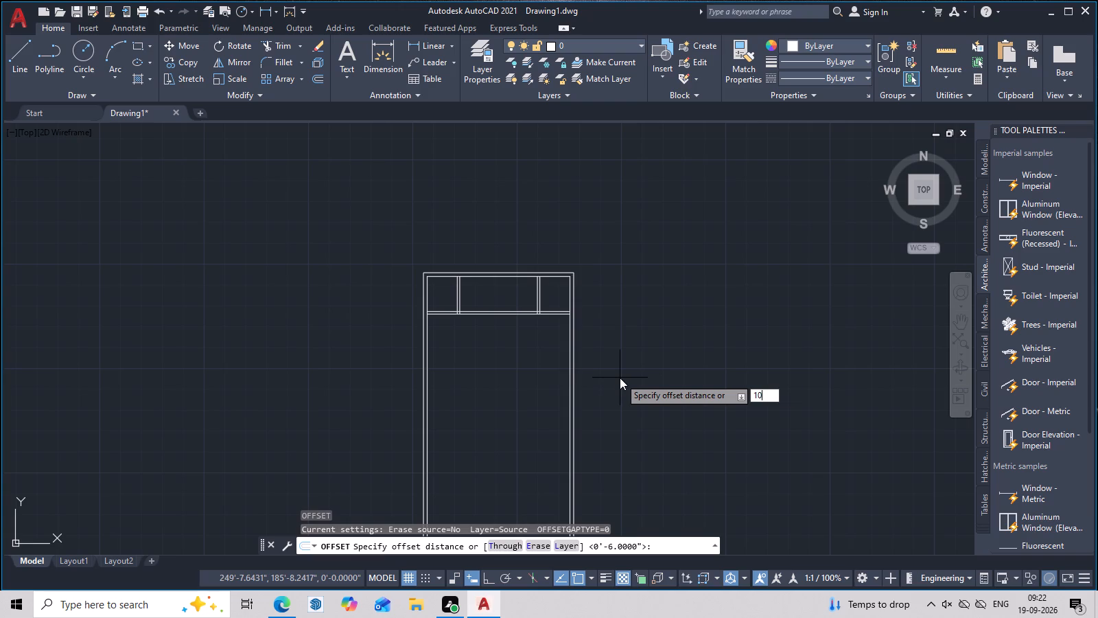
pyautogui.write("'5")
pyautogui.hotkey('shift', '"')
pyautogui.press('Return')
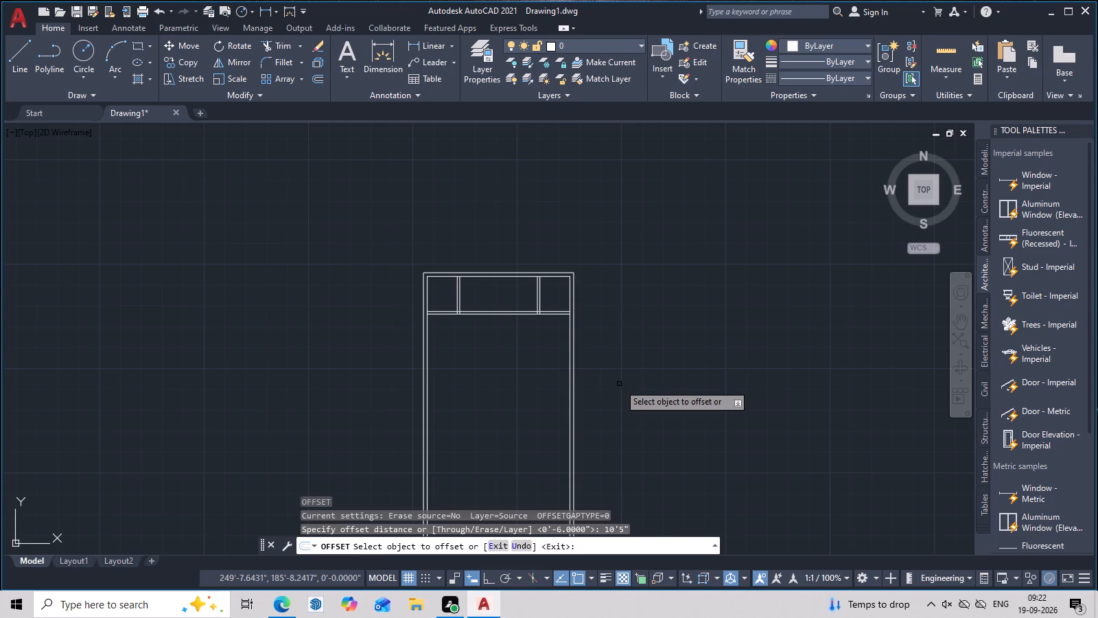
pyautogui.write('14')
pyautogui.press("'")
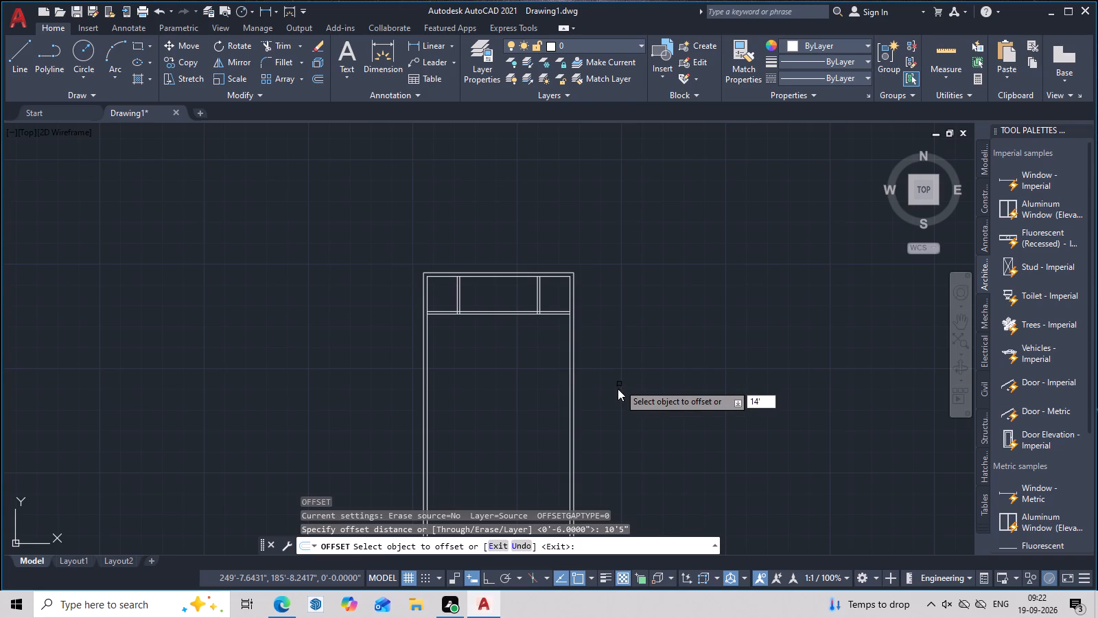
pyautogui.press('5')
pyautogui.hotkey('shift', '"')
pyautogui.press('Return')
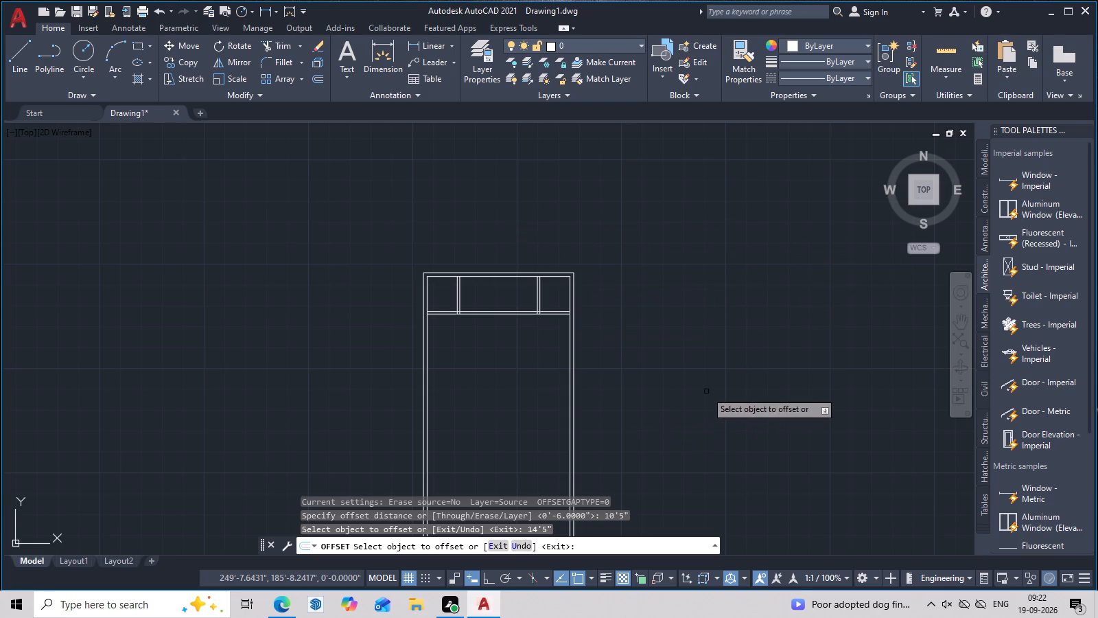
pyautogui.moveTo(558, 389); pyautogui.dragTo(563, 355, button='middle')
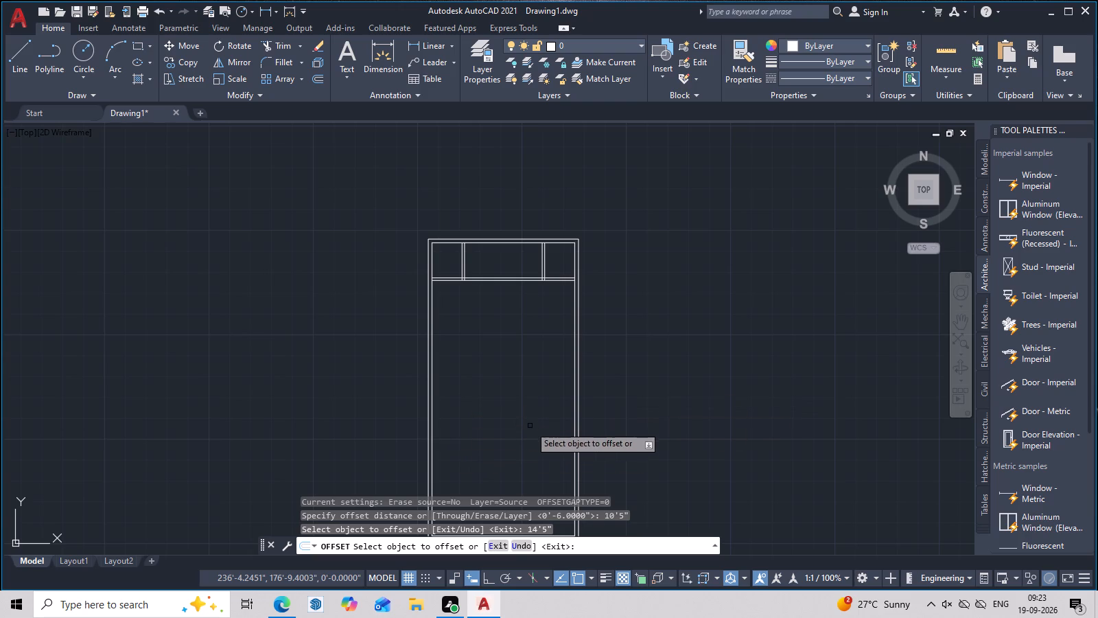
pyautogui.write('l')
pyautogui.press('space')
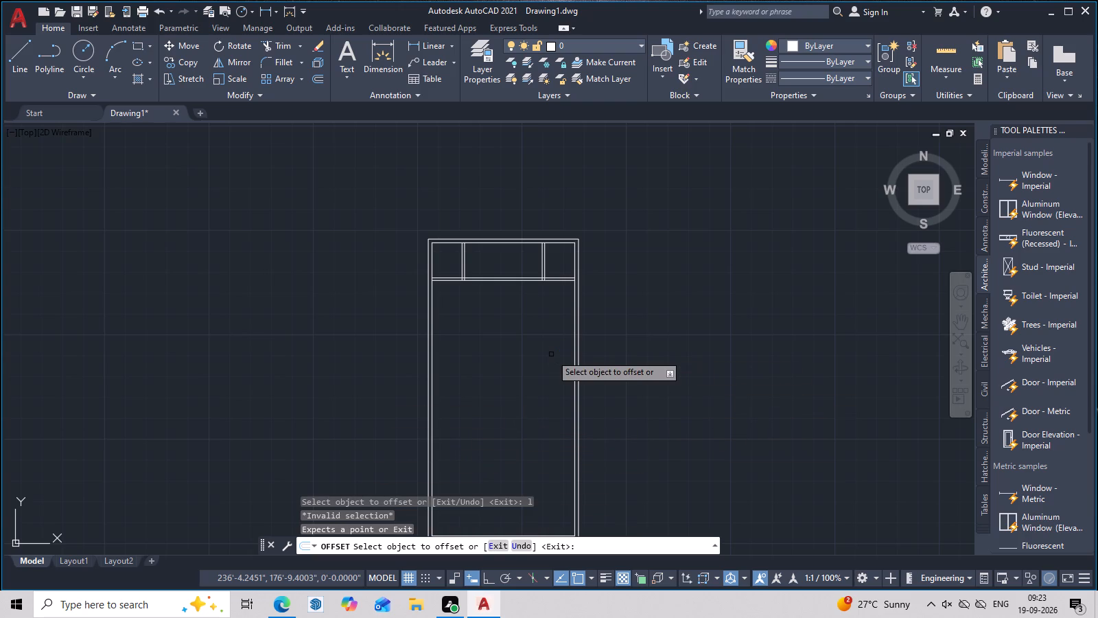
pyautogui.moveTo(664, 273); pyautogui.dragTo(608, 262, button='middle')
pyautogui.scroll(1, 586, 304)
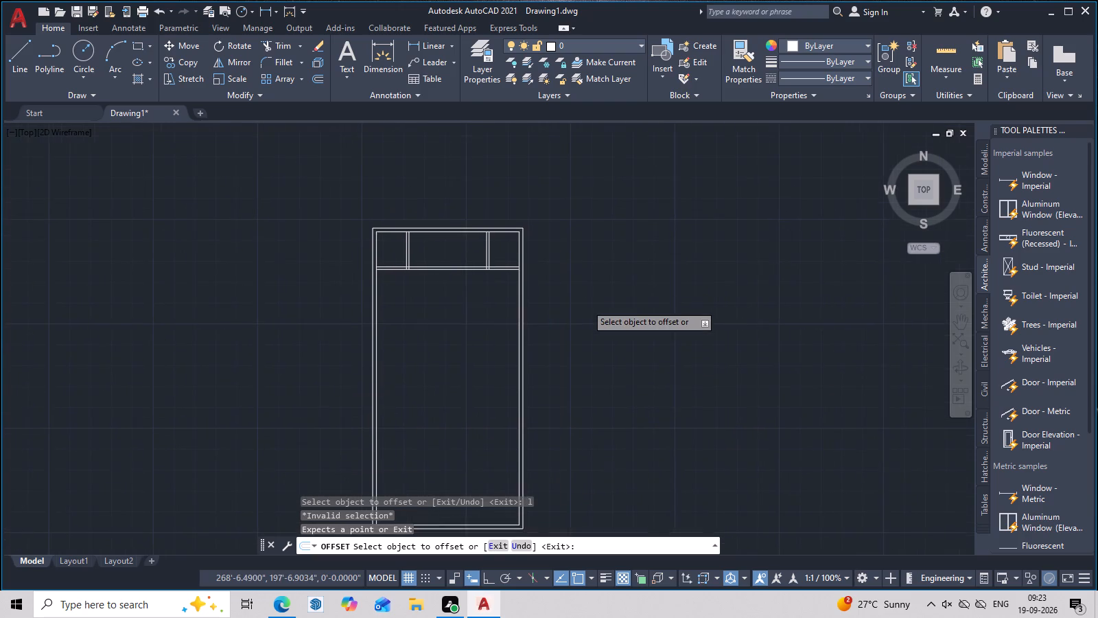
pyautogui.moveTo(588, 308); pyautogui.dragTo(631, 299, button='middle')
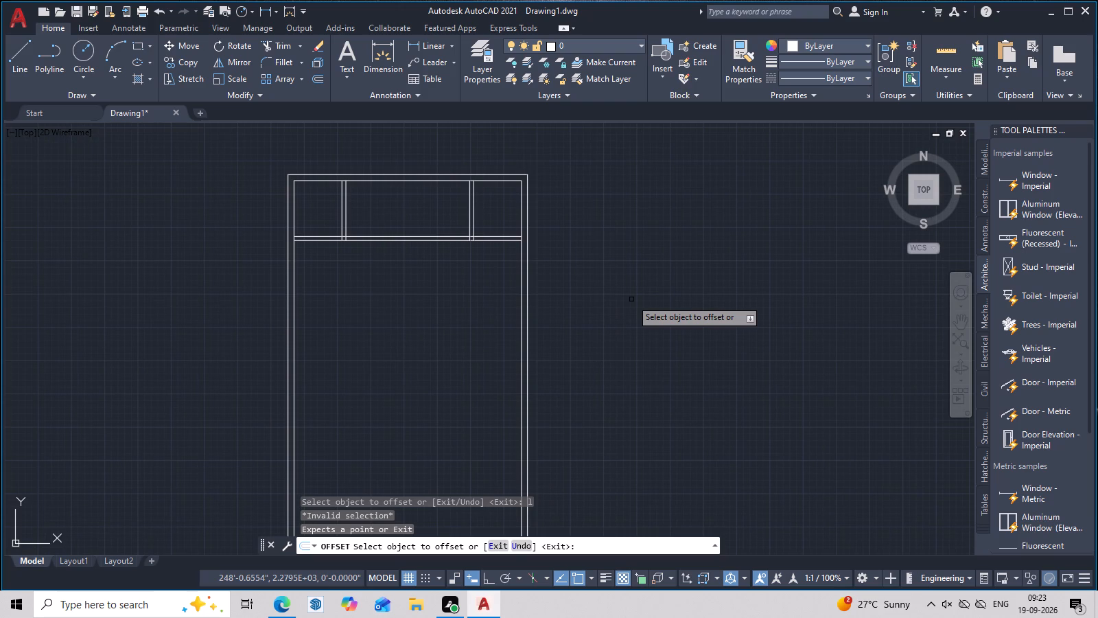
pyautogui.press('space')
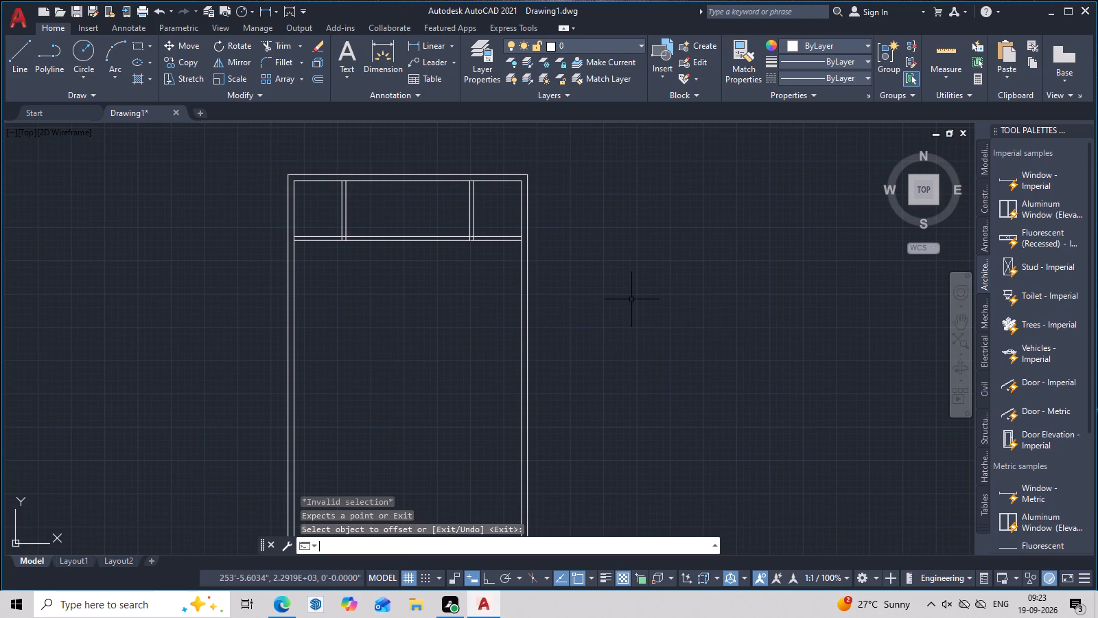
# Offset the left wall's inner line 14'5" toward the centre of the plan.
pyautogui.press('space')
pyautogui.write('14')
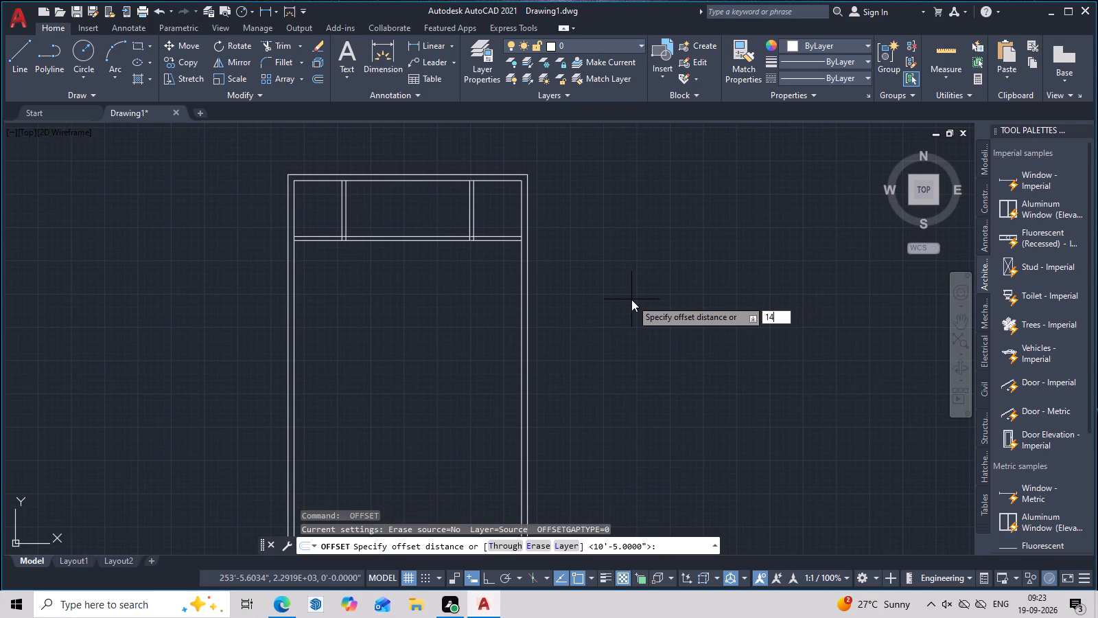
pyautogui.write('\'5"')
pyautogui.press('Return')
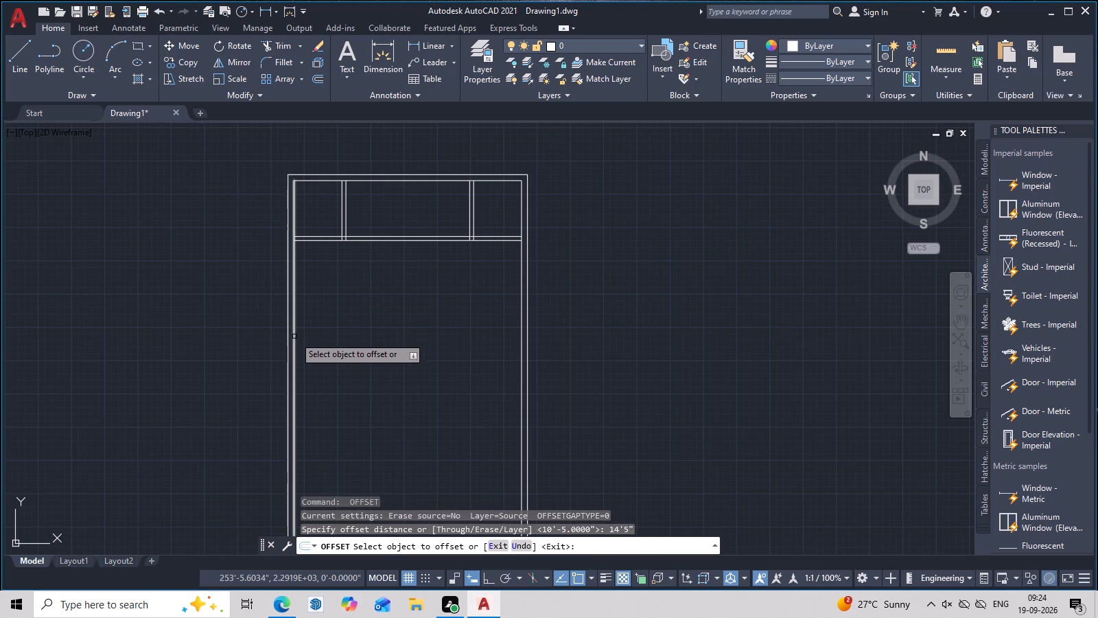
pyautogui.click(294, 336)
pyautogui.click(384, 329)
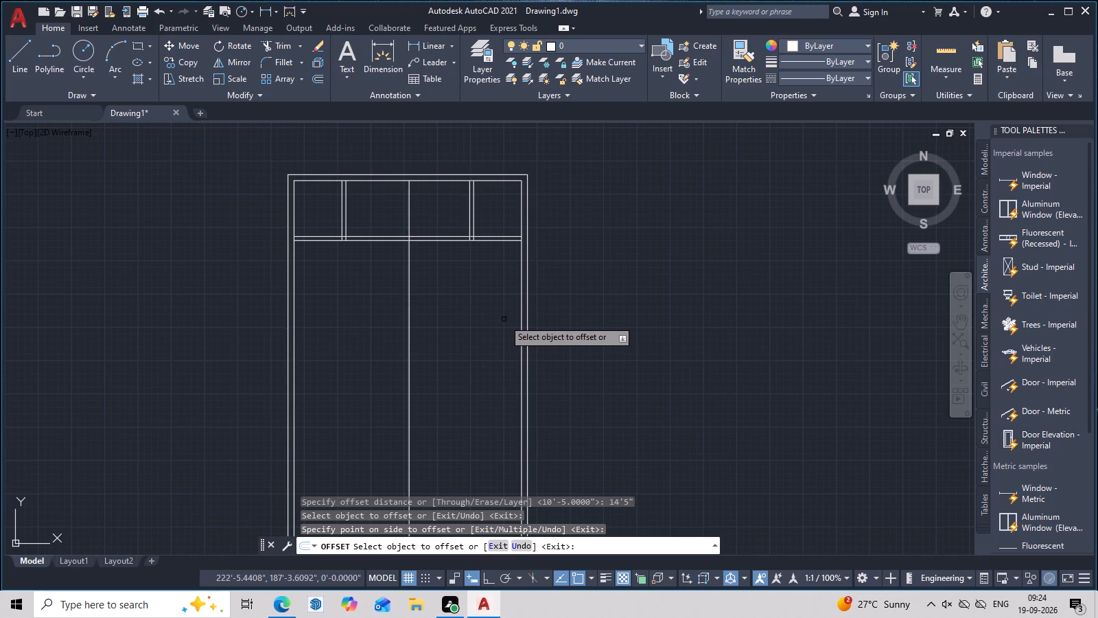
pyautogui.press('Escape')
# Offset the new central vertical line 6" to the right to form a partition.
pyautogui.press('o')
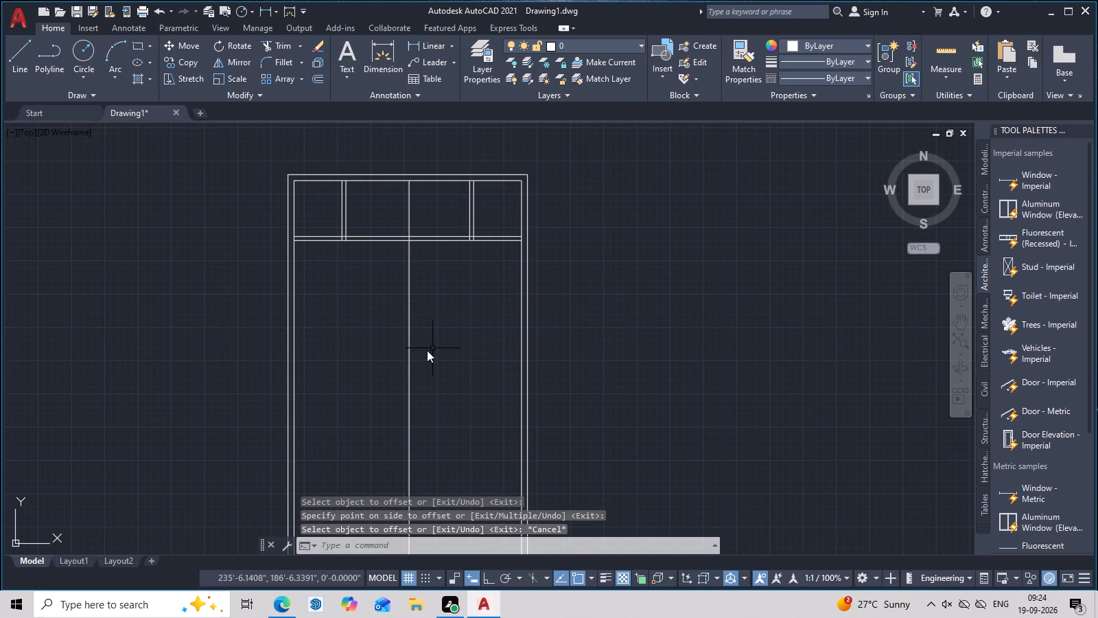
pyautogui.press('space')
pyautogui.write('6')
pyautogui.press('Return')
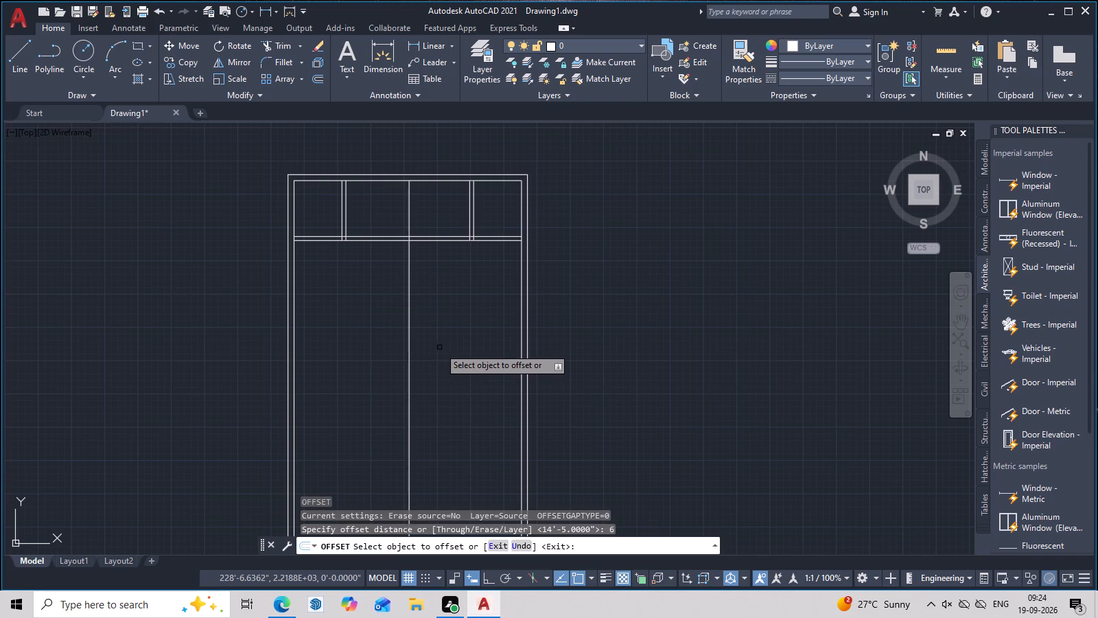
pyautogui.click(410, 349)
pyautogui.click(424, 349)
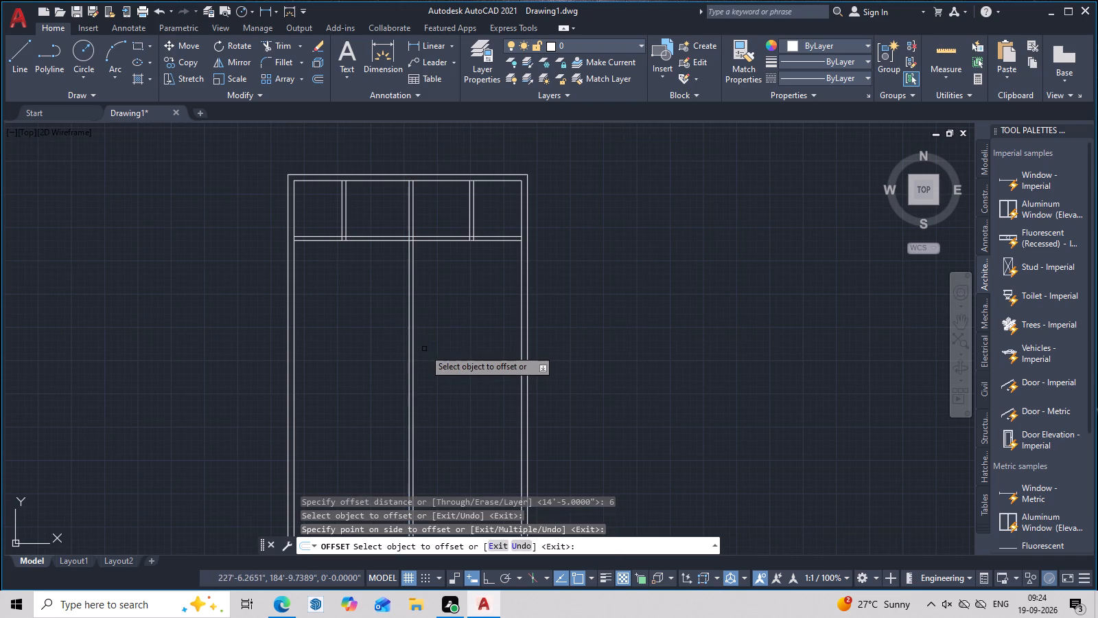
pyautogui.press('Escape')
# Trim the central vertical partition lines out of the middle top room, above the horizontal partition.
pyautogui.moveTo(436, 355); pyautogui.dragTo(461, 398, button='middle')
pyautogui.write('tr')
pyautogui.press('space')
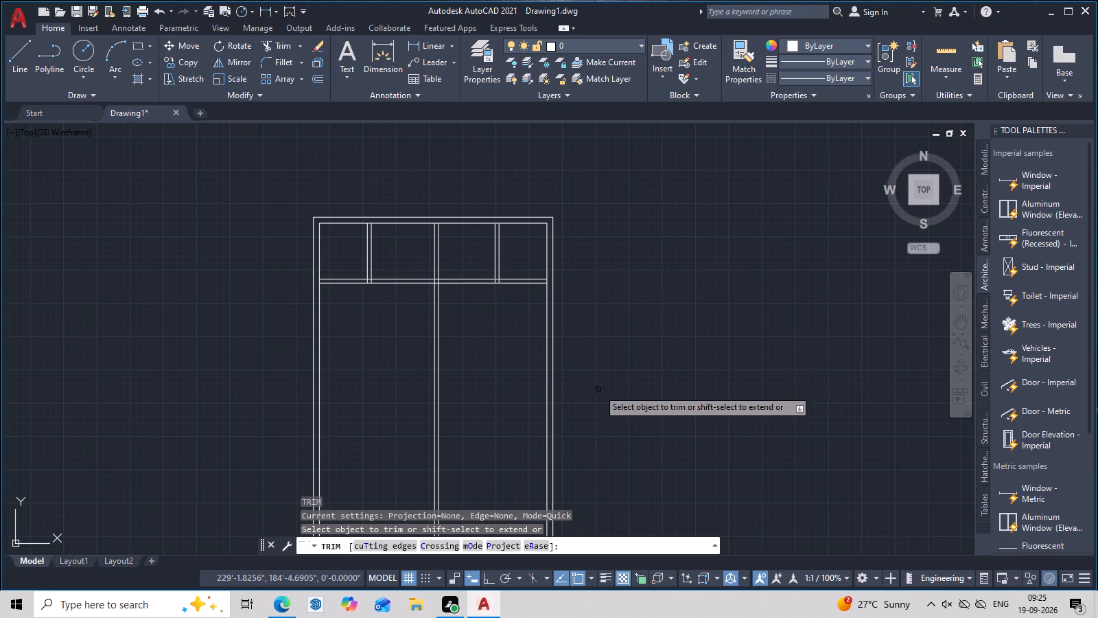
pyautogui.press('Escape')
pyautogui.write('tr')
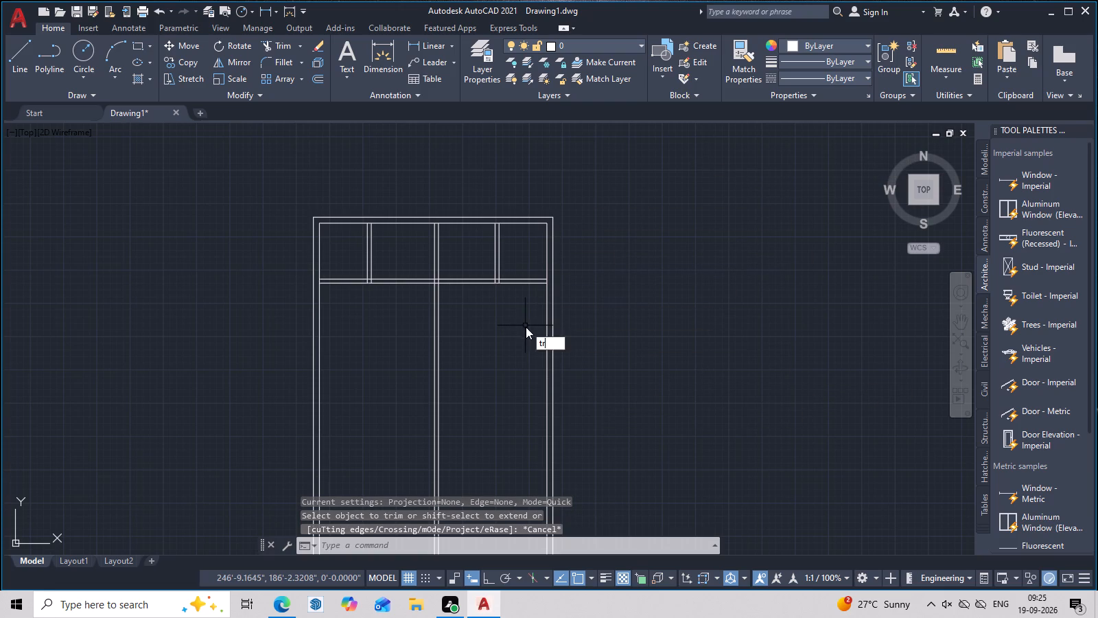
pyautogui.press('space')
pyautogui.moveTo(452, 248); pyautogui.dragTo(417, 257)
# Trim the central partition's leftover stubs between the two lines of the horizontal partition.
pyautogui.scroll(3, 444, 265)
pyautogui.moveTo(445, 310); pyautogui.dragTo(470, 291, button='middle')
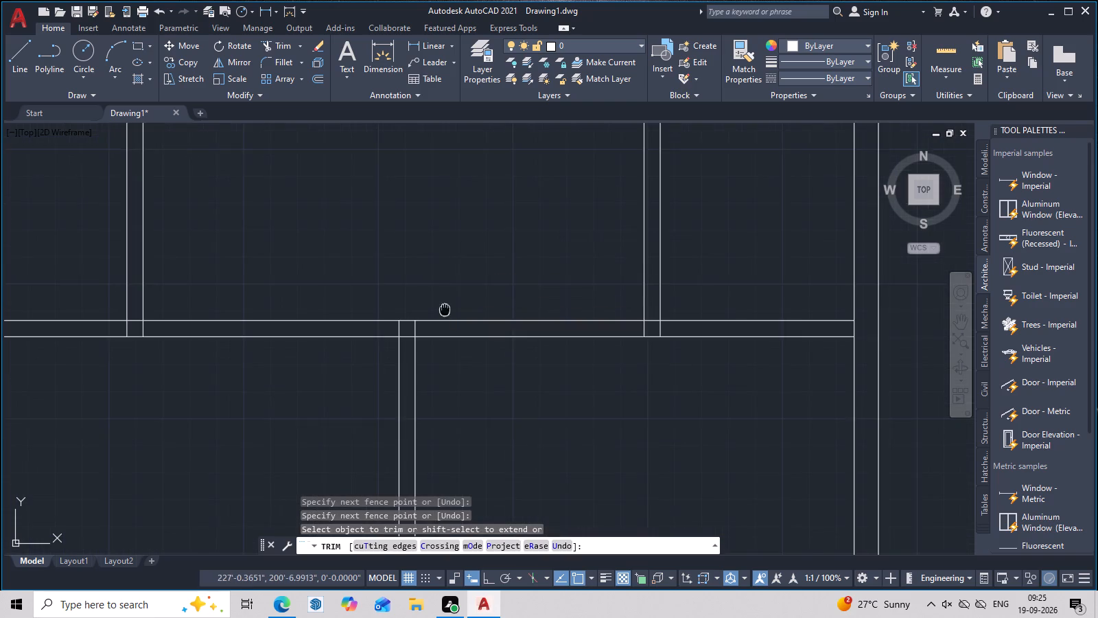
pyautogui.moveTo(470, 291); pyautogui.dragTo(498, 272, button='middle')
pyautogui.scroll(2, 477, 304)
pyautogui.moveTo(482, 268); pyautogui.dragTo(414, 276)
pyautogui.moveTo(414, 276); pyautogui.dragTo(382, 276)
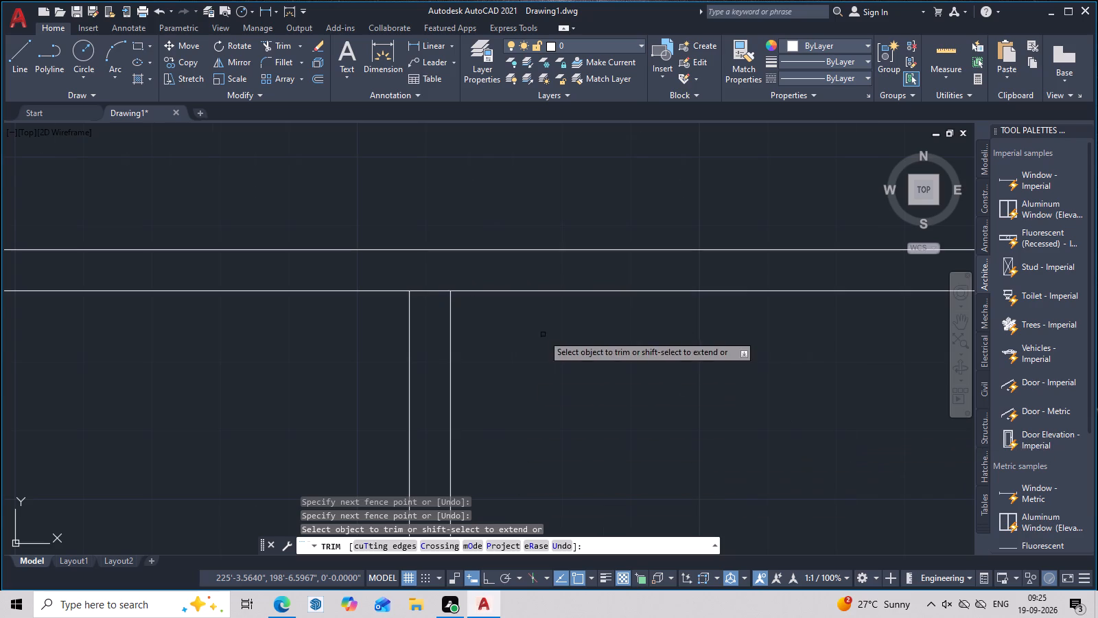
pyautogui.scroll(-6, 543, 334)
pyautogui.moveTo(581, 391); pyautogui.dragTo(580, 379, button='middle')
pyautogui.scroll(2, 580, 379)
pyautogui.moveTo(580, 379); pyautogui.dragTo(580, 347, button='middle')
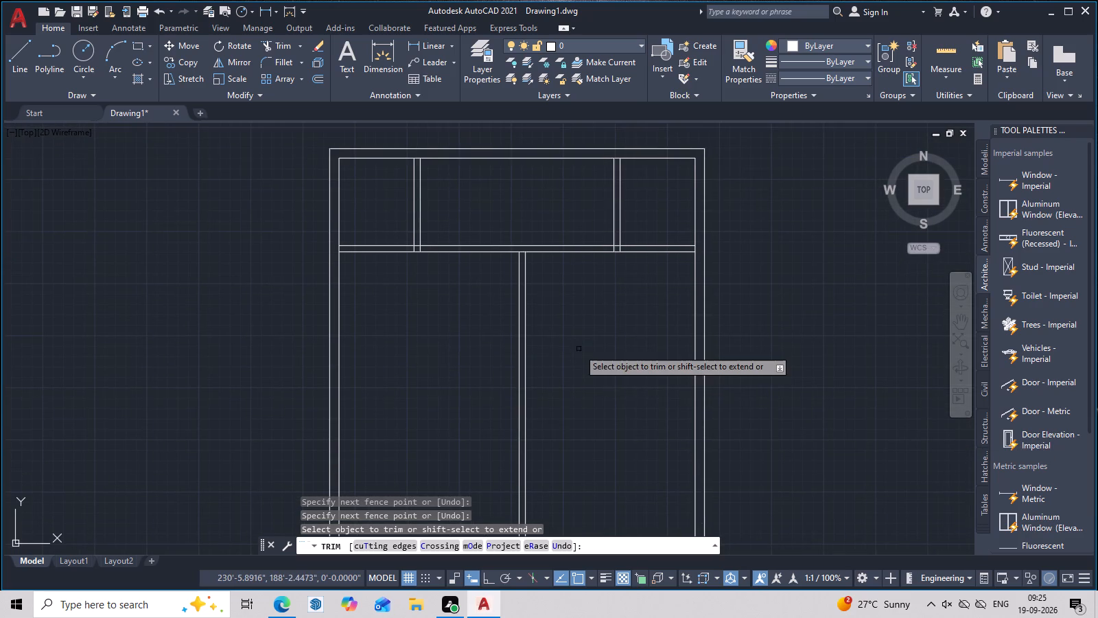
# Measure the width of the room between the central partition and the plan's right inner wall.
pyautogui.press('Escape')
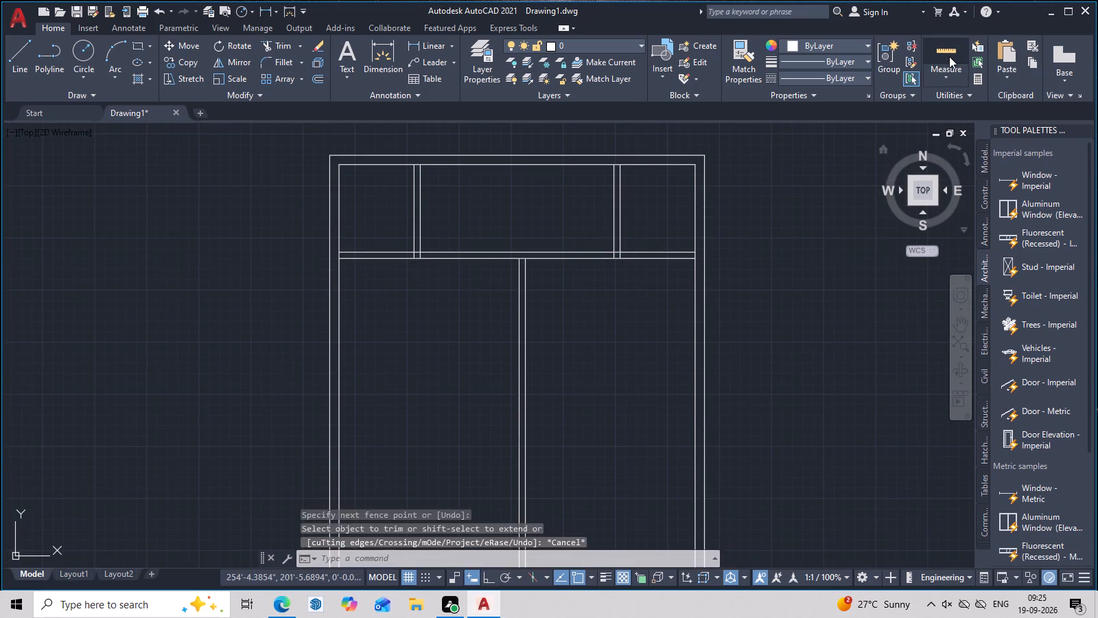
pyautogui.click(949, 56)
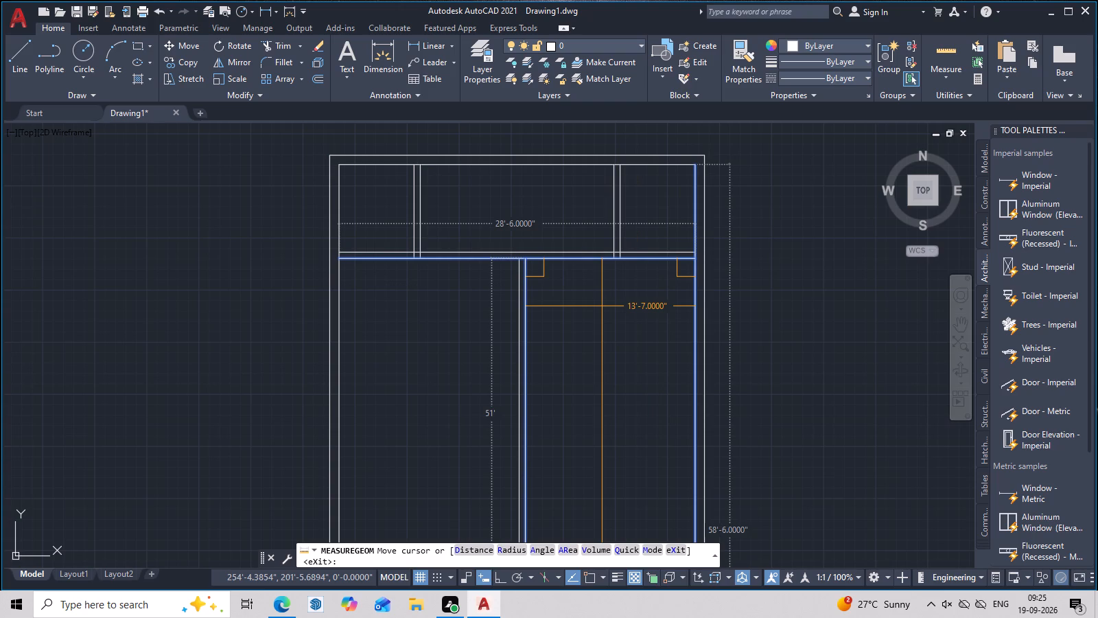
pyautogui.press('Escape')
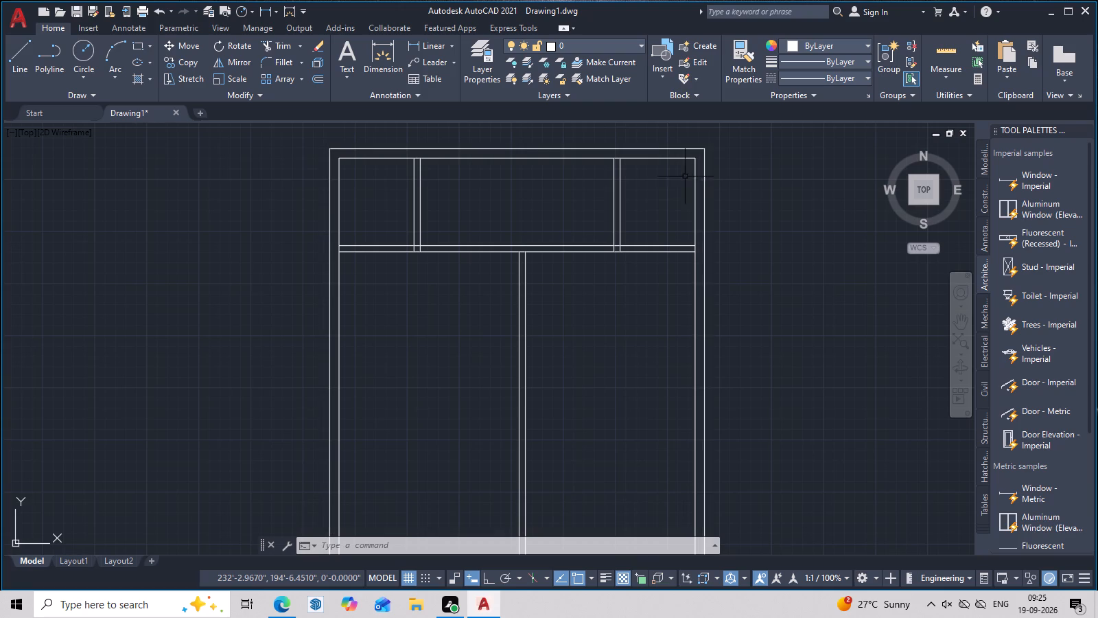
pyautogui.click(939, 51)
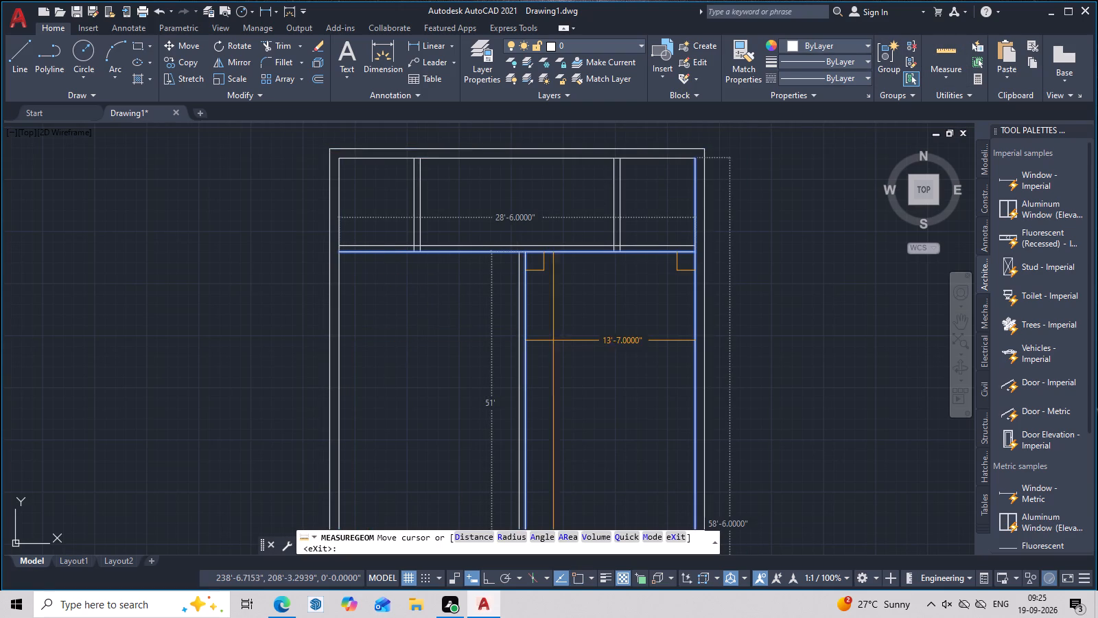
pyautogui.press('Escape')
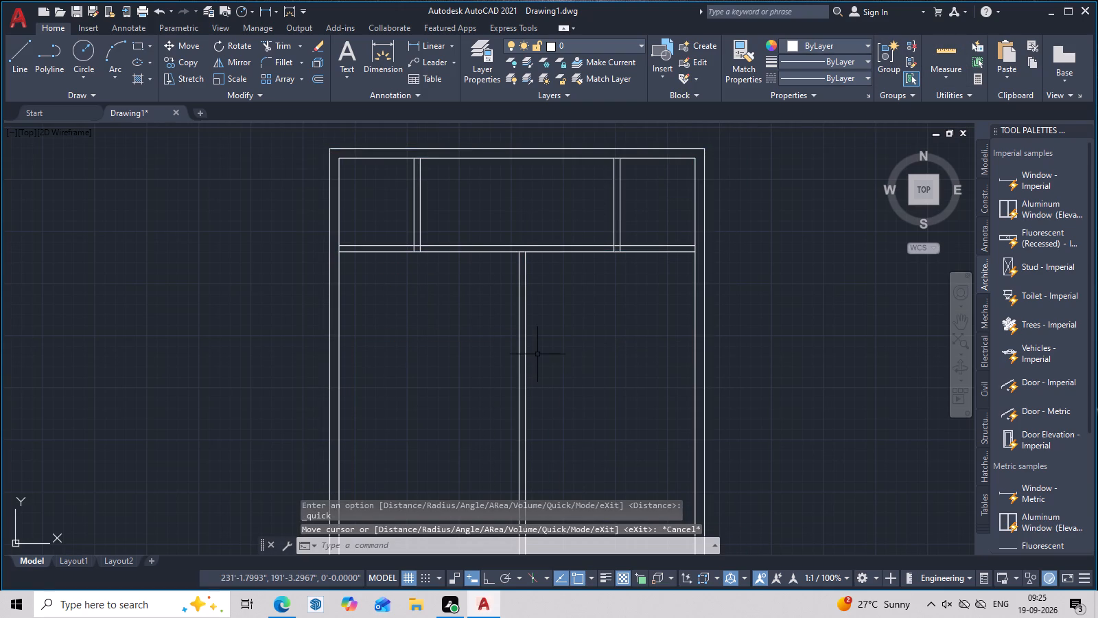
# Delete the right-hand line of the central vertical partition.
pyautogui.click(526, 360)
pyautogui.press('Delete')
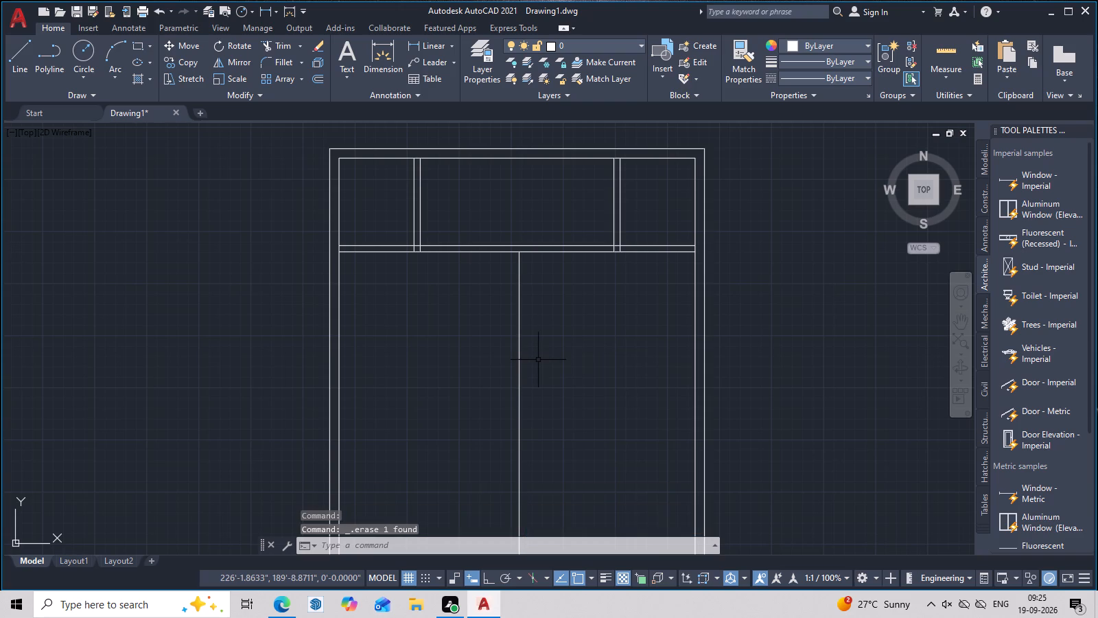
# Offset the remaining central partition line 7" to the right to re-form the partition.
pyautogui.write('o')
pyautogui.press('space')
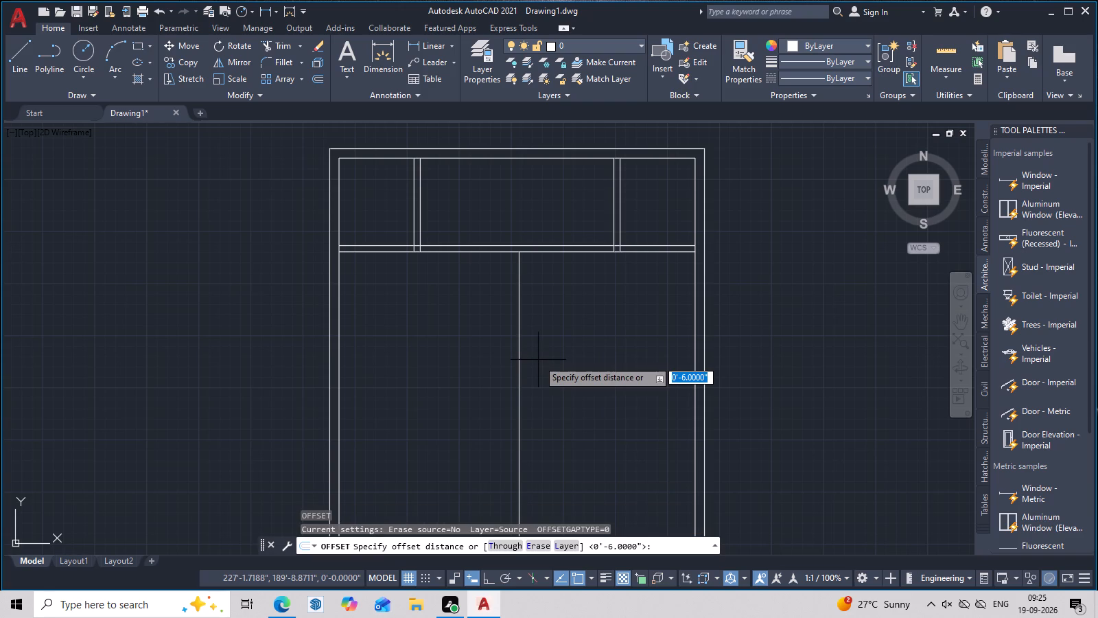
pyautogui.press('7')
pyautogui.press('space')
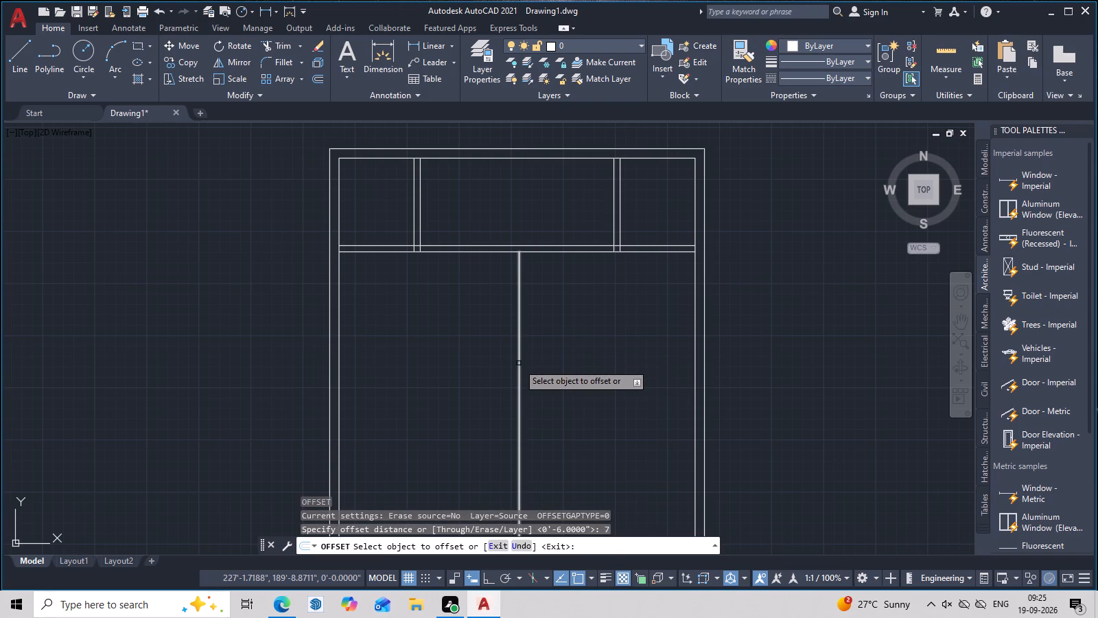
pyautogui.click(518, 363)
pyautogui.click(548, 361)
pyautogui.press('Escape')
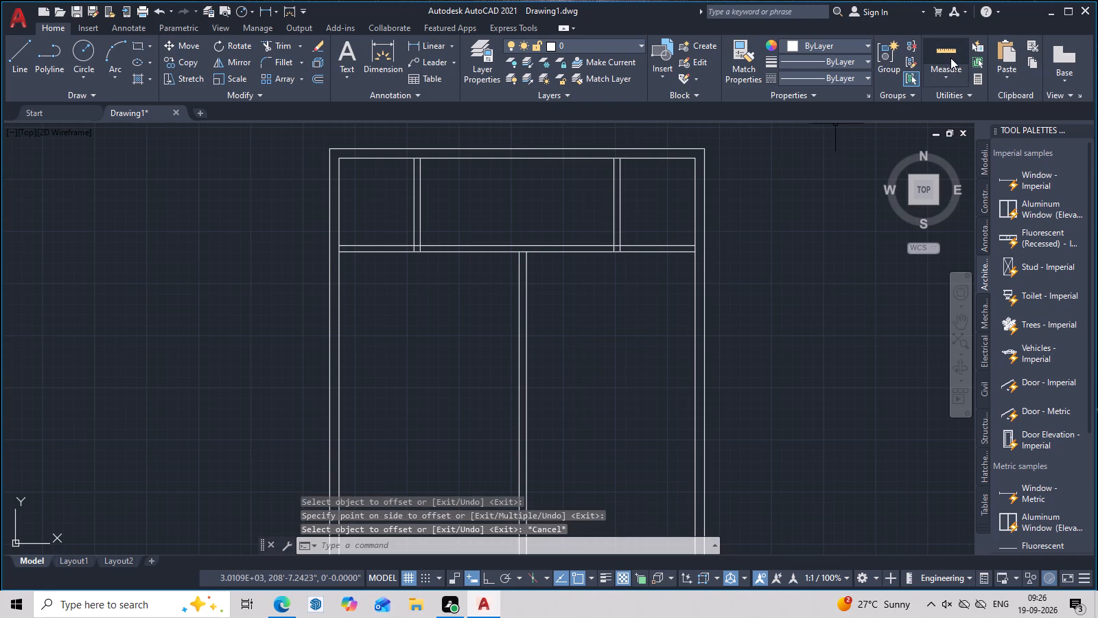
# Measure the width of the room between the left inner wall and the central partition.
pyautogui.click(950, 58)
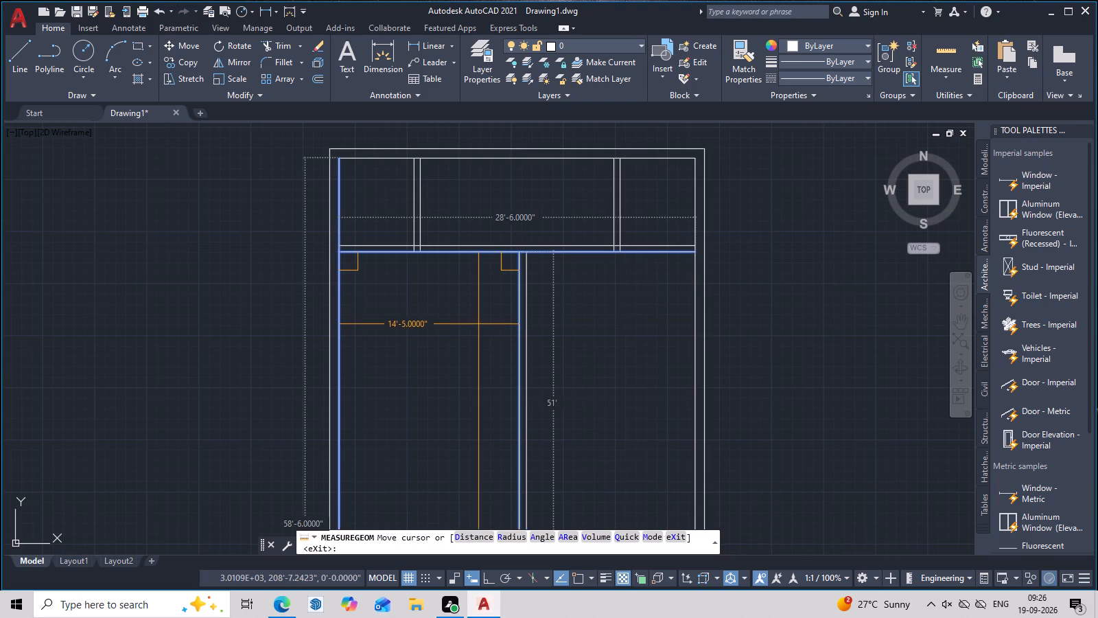
pyautogui.press('Escape')
# Offset the lower line of the upper horizontal partition 13' downward across the plan.
pyautogui.moveTo(578, 358); pyautogui.dragTo(579, 346, button='middle')
pyautogui.write('o')
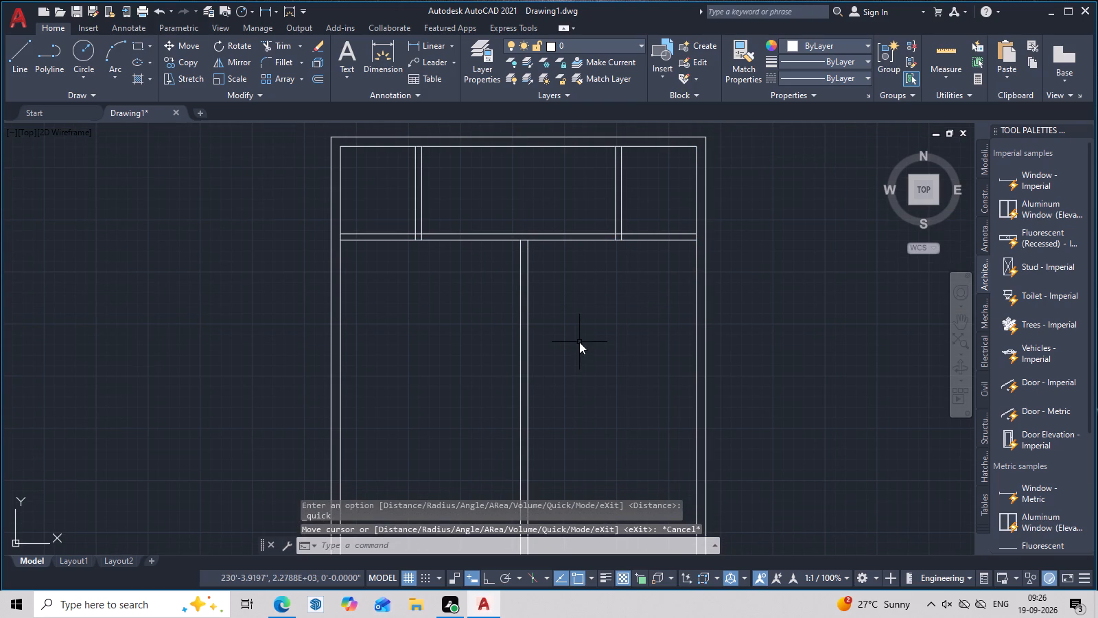
pyautogui.press('space')
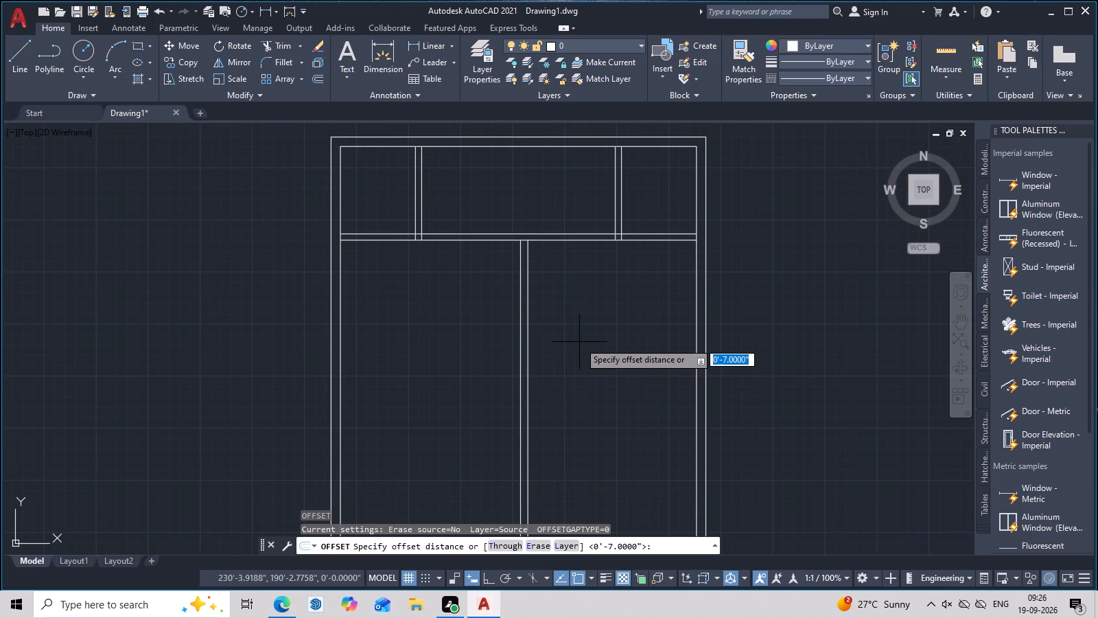
pyautogui.press('1')
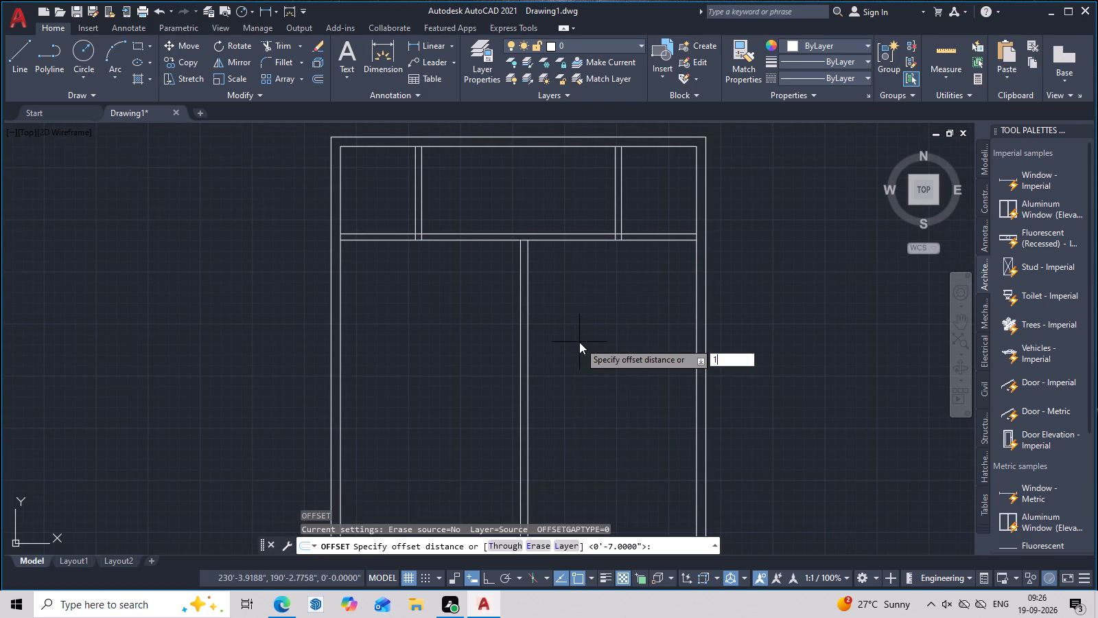
pyautogui.write("3'")
pyautogui.press('Return')
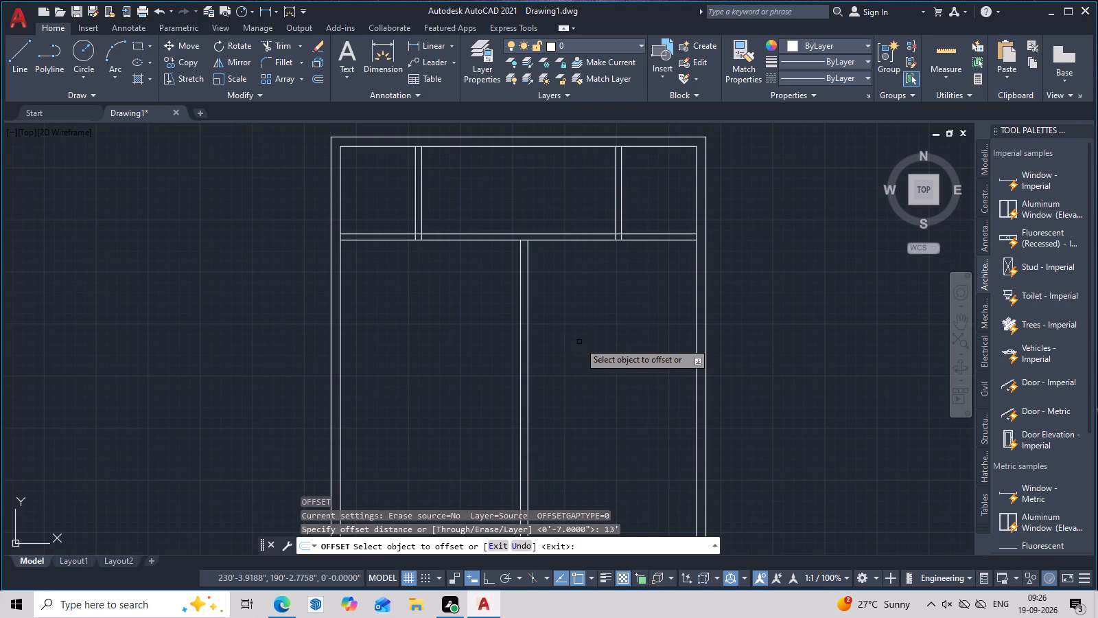
pyautogui.click(460, 242)
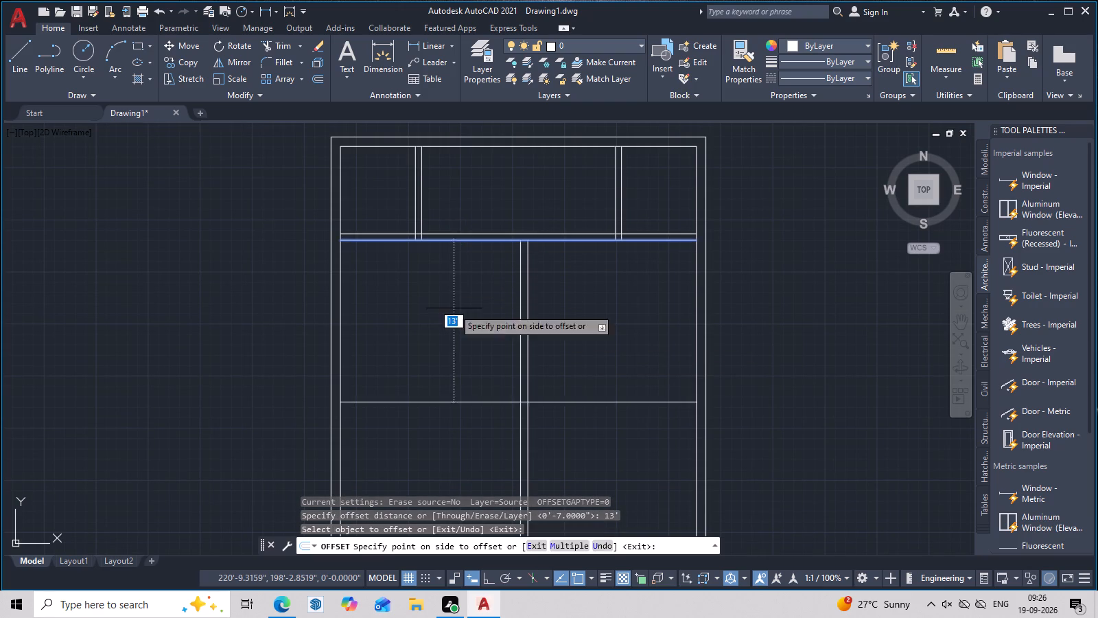
pyautogui.click(451, 405)
pyautogui.moveTo(455, 413); pyautogui.dragTo(452, 352, button='middle')
pyautogui.press('Escape')
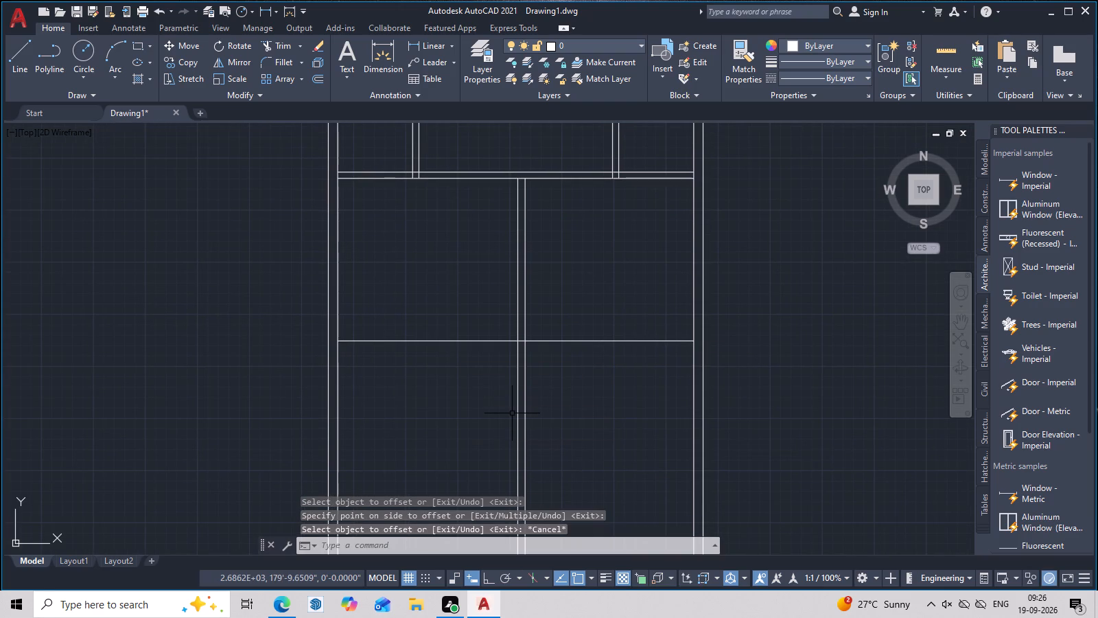
# Offset the new horizontal line 6" downward to form a second horizontal partition.
pyautogui.write('o')
pyautogui.press('space')
pyautogui.write('6')
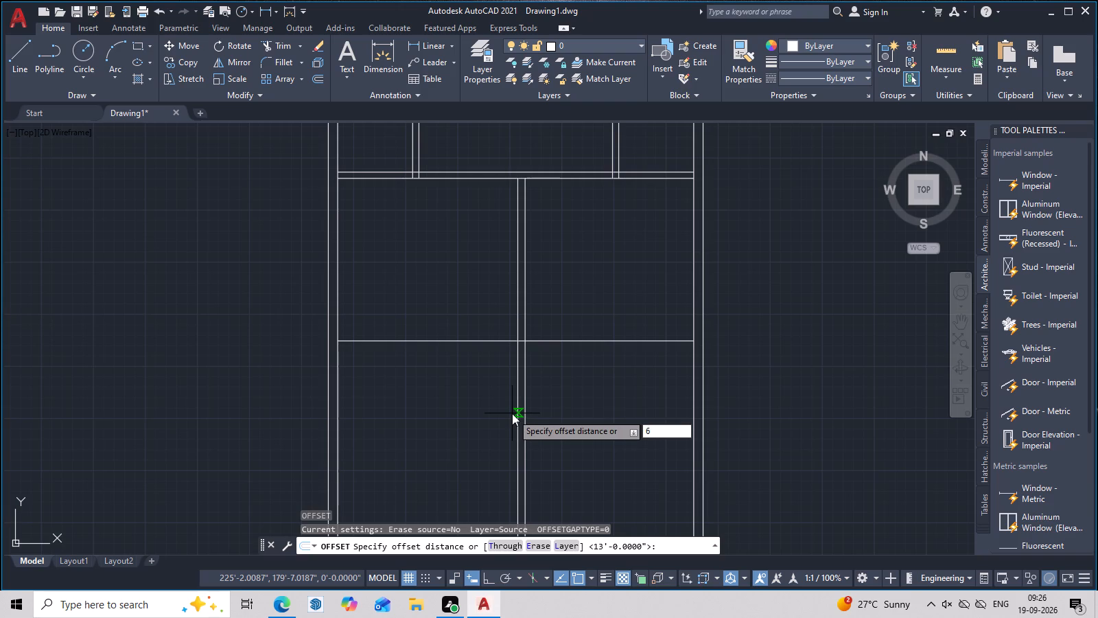
pyautogui.press('space')
pyautogui.click(454, 341)
pyautogui.click(454, 377)
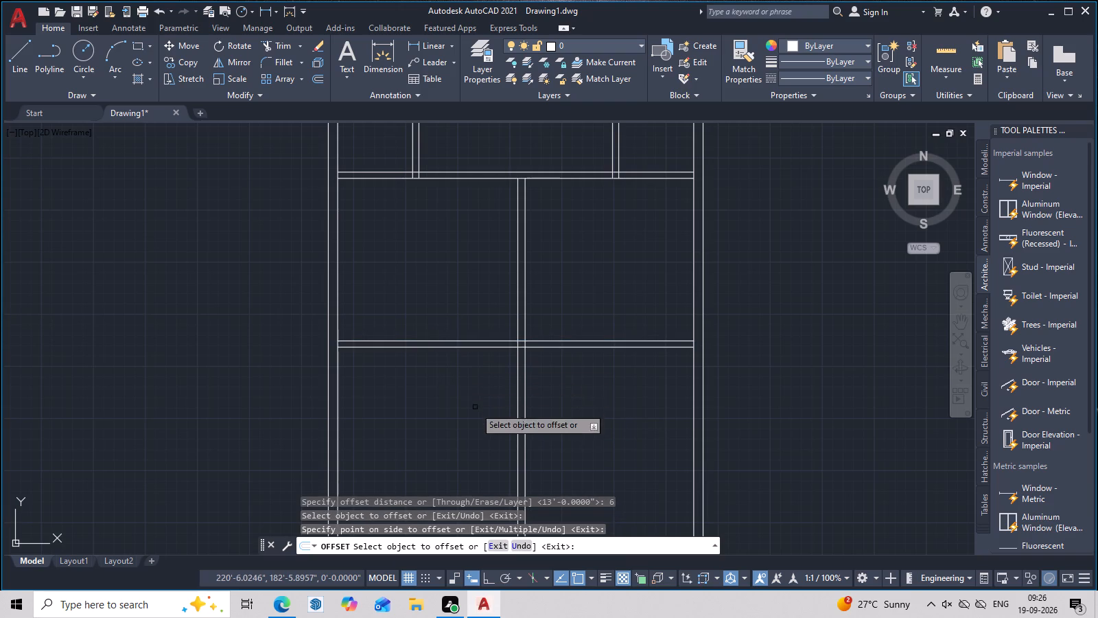
pyautogui.moveTo(476, 409); pyautogui.dragTo(480, 381, button='middle')
pyautogui.scroll(-2, 480, 380)
pyautogui.middleClick(482, 434)
pyautogui.scroll(2, 537, 415)
pyautogui.moveTo(535, 429); pyautogui.dragTo(546, 459, button='middle')
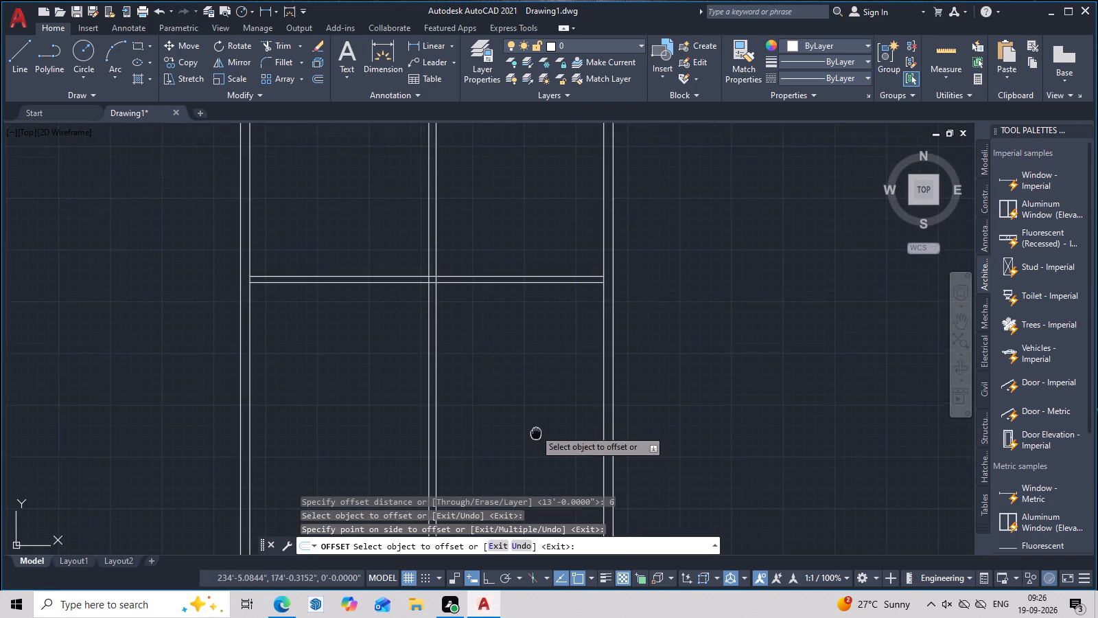
pyautogui.moveTo(546, 459); pyautogui.dragTo(548, 463, button='middle')
pyautogui.moveTo(530, 406); pyautogui.dragTo(539, 446, button='middle')
pyautogui.scroll(1, 537, 428)
pyautogui.moveTo(537, 430); pyautogui.dragTo(547, 393, button='middle')
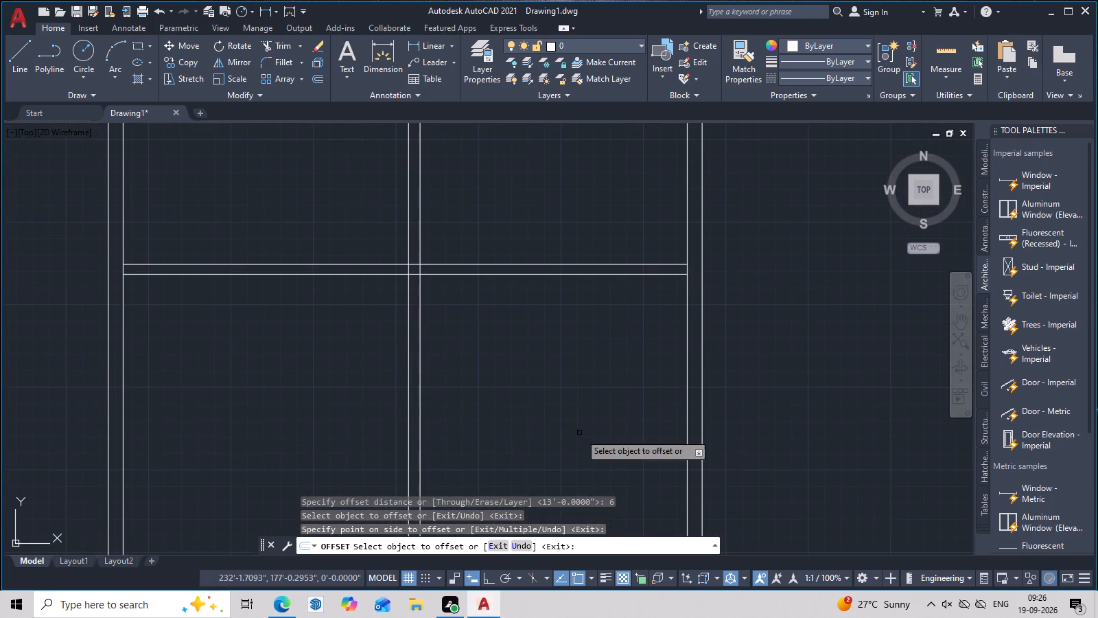
pyautogui.press('Escape')
# Trim both central vertical partition lines away below the second horizontal partition.
pyautogui.write('tr')
pyautogui.press('space')
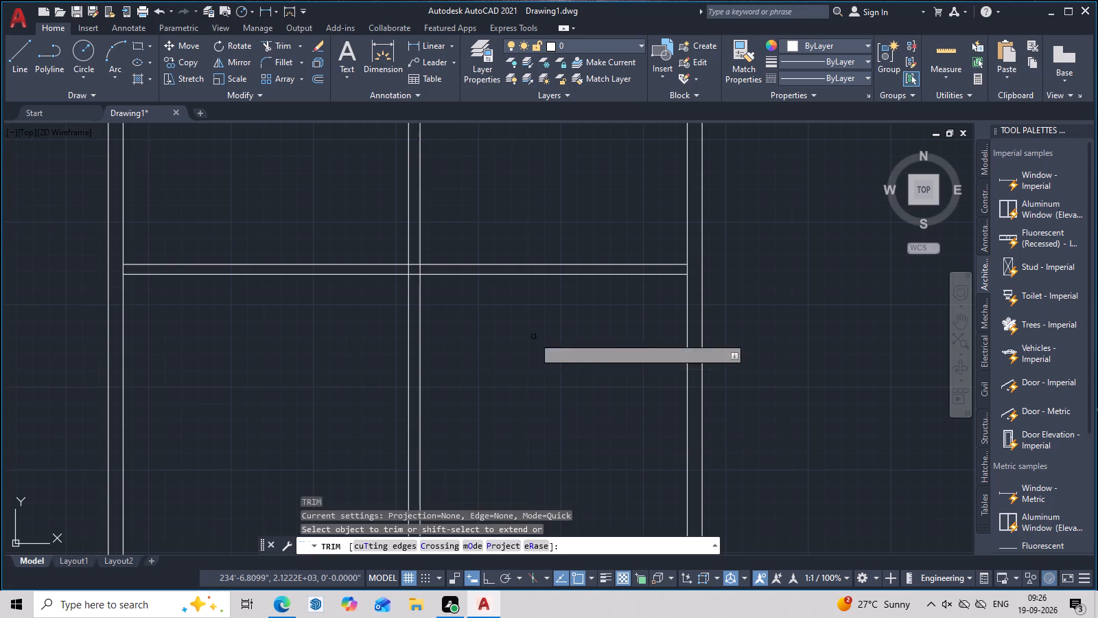
pyautogui.moveTo(536, 323); pyautogui.dragTo(369, 393)
pyautogui.scroll(-2, 431, 401)
pyautogui.moveTo(443, 414); pyautogui.dragTo(513, 301, button='middle')
pyautogui.moveTo(519, 354); pyautogui.dragTo(526, 343, button='middle')
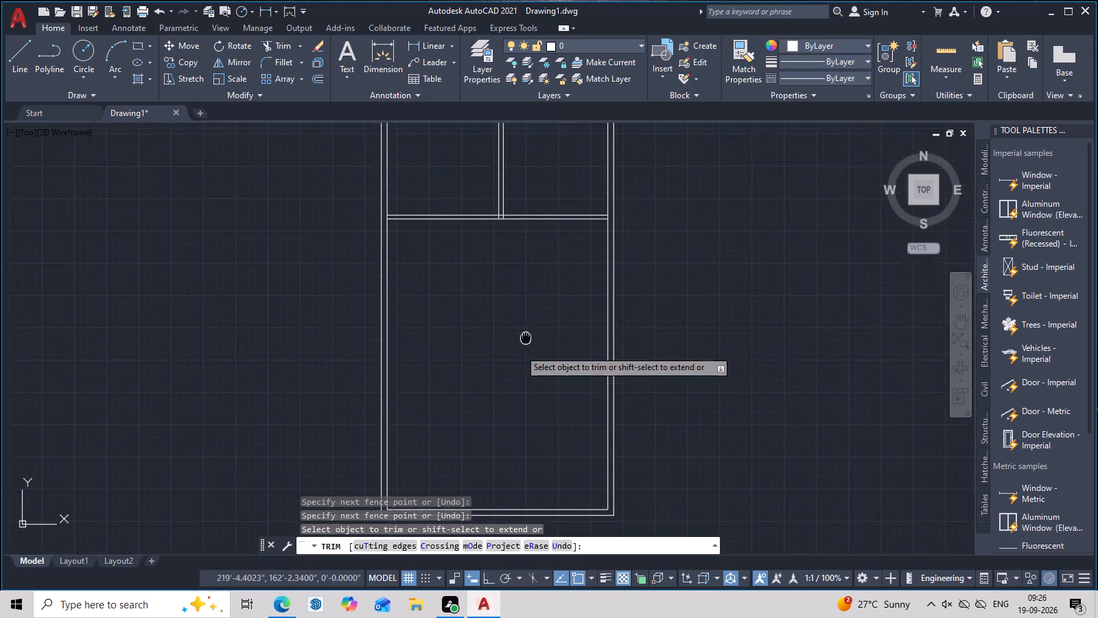
pyautogui.moveTo(526, 343); pyautogui.dragTo(539, 418, button='middle')
pyautogui.scroll(1, 539, 418)
pyautogui.moveTo(543, 450); pyautogui.dragTo(552, 497, button='middle')
pyautogui.press('Escape')
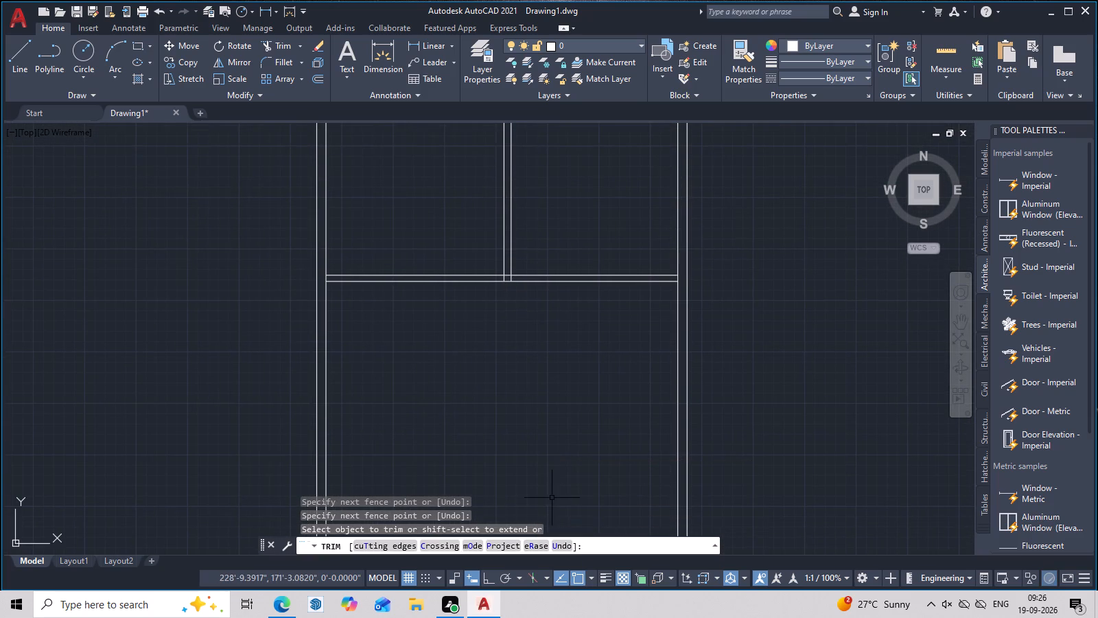
# Offset the left wall's inner line 7'6" toward the inside of the plan.
pyautogui.write('o')
pyautogui.press('space')
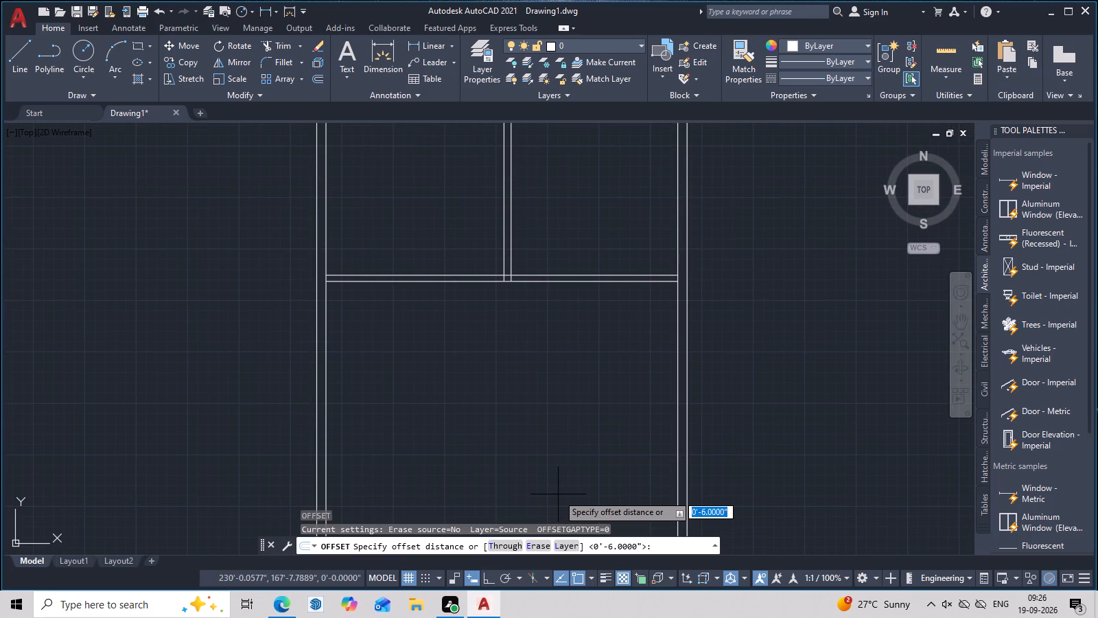
pyautogui.write('7\'6"')
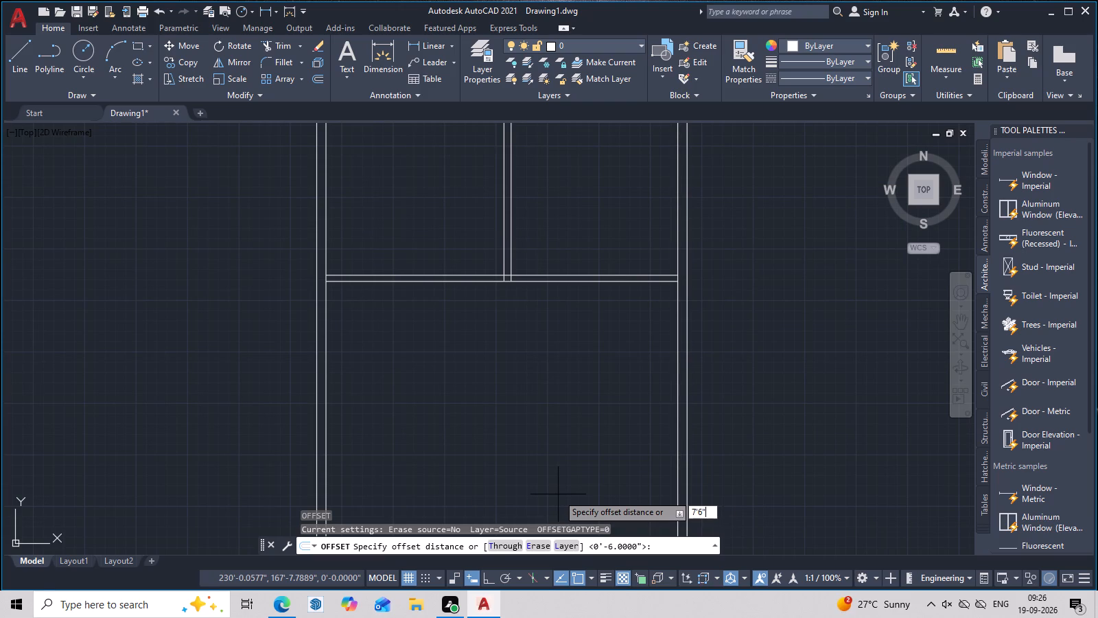
pyautogui.press('Return')
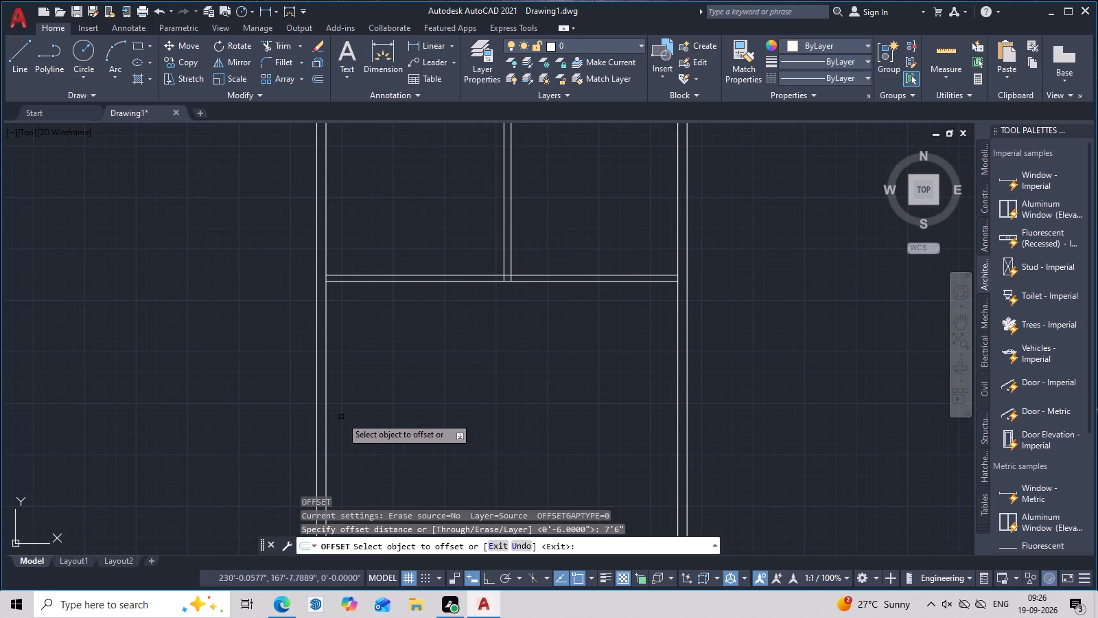
pyautogui.click(328, 419)
pyautogui.click(325, 420)
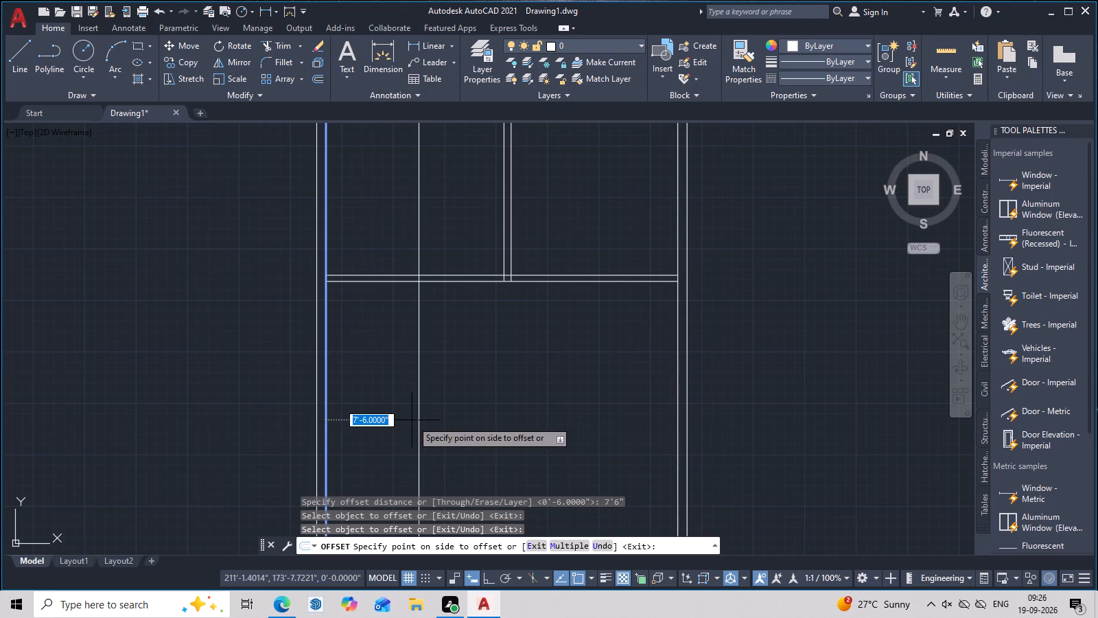
pyautogui.click(384, 389)
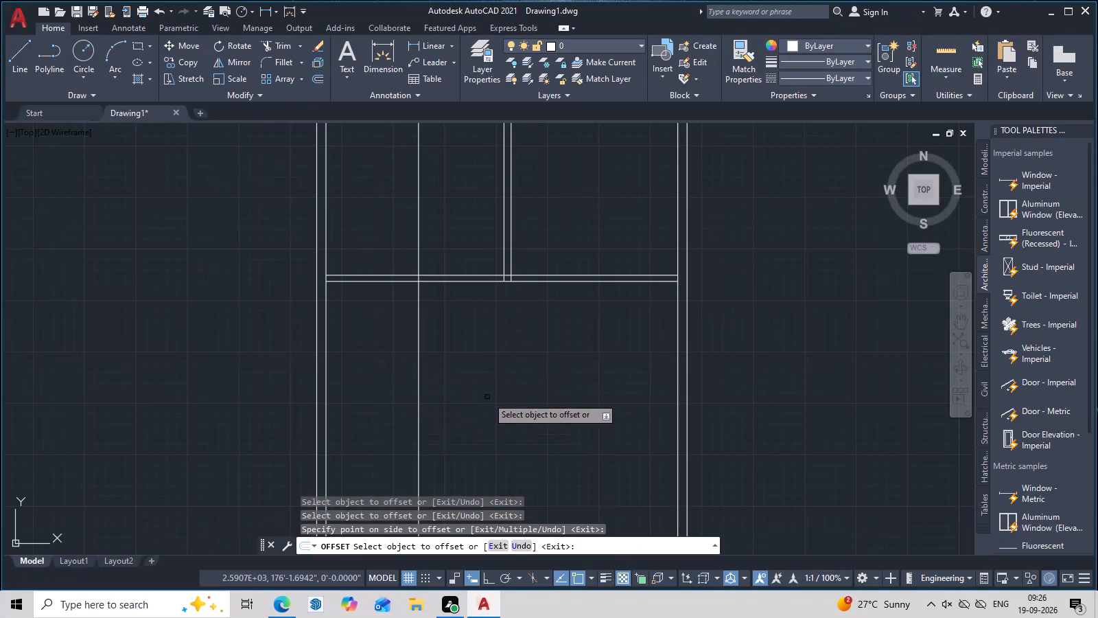
pyautogui.moveTo(493, 416); pyautogui.dragTo(495, 430, button='middle')
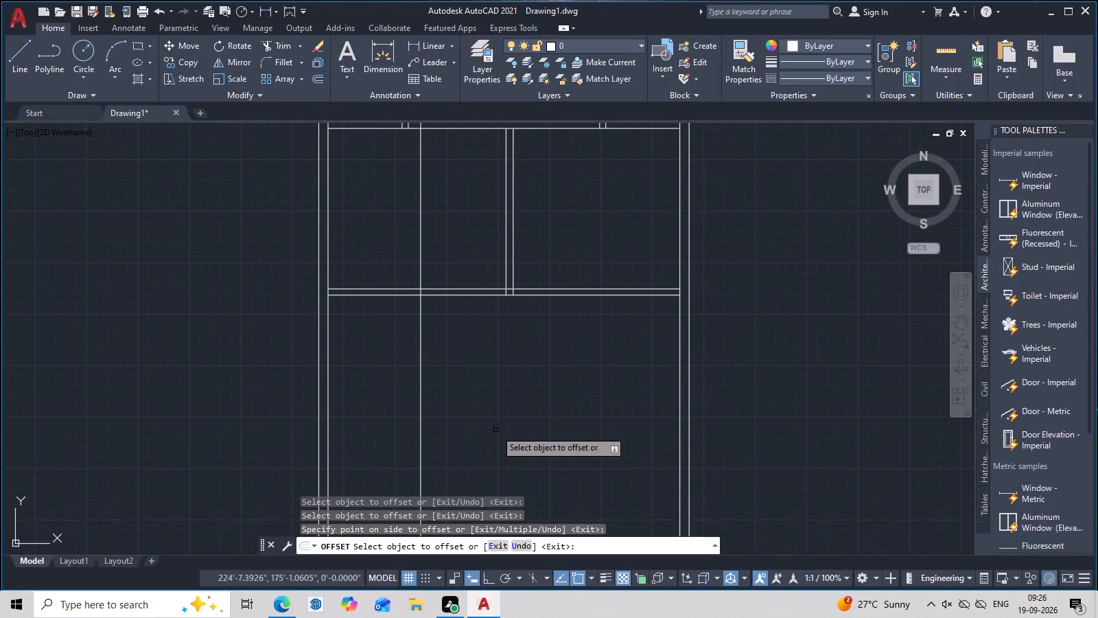
pyautogui.moveTo(498, 418); pyautogui.dragTo(500, 409, button='middle')
pyautogui.press('Escape')
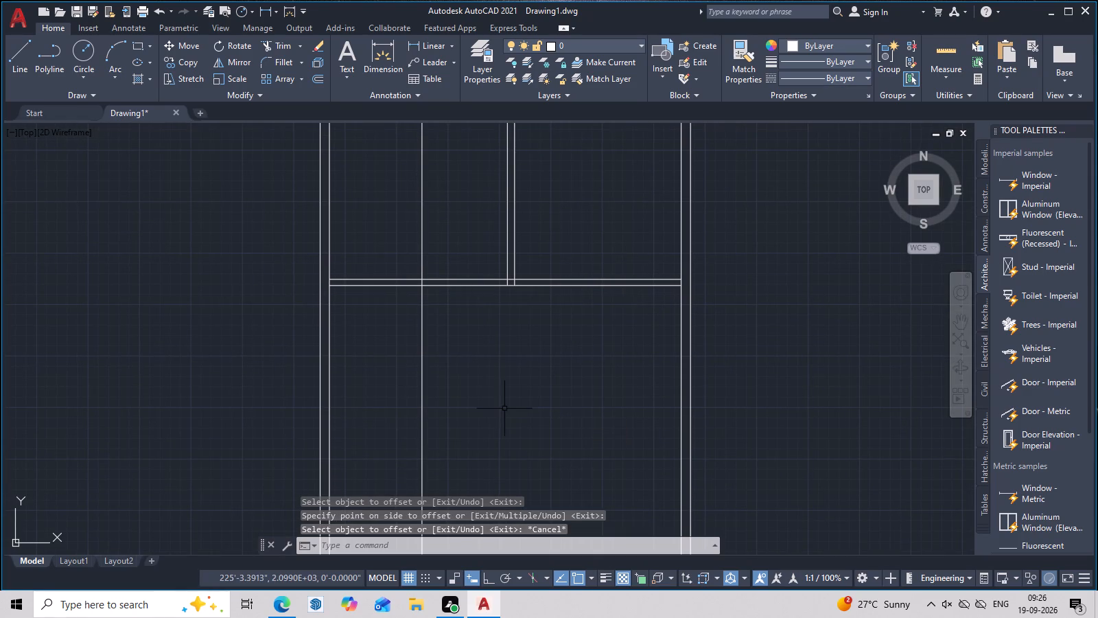
# Offset the lower line of the second horizontal partition 13' downward.
pyautogui.write('o')
pyautogui.press('space')
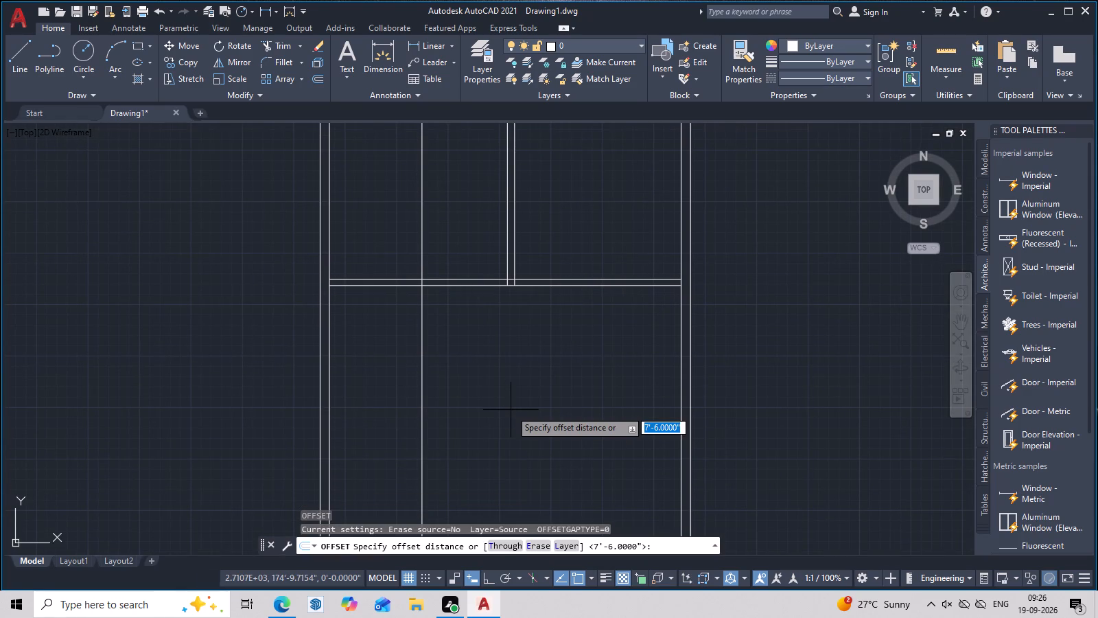
pyautogui.press('2')
pyautogui.press('BackSpace')
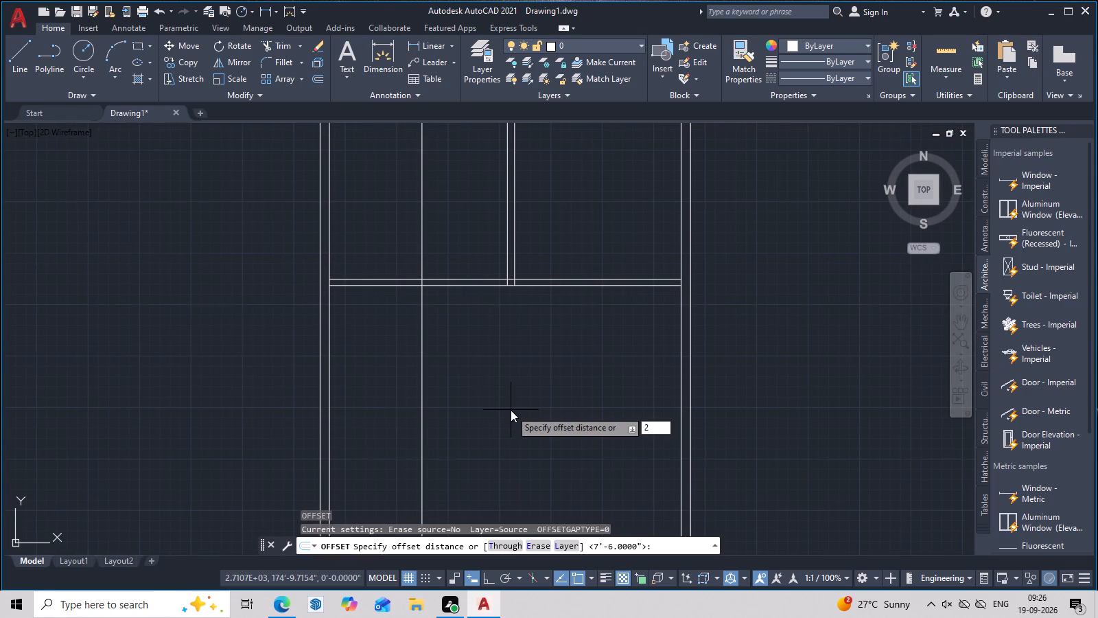
pyautogui.write("13'")
pyautogui.press('Return')
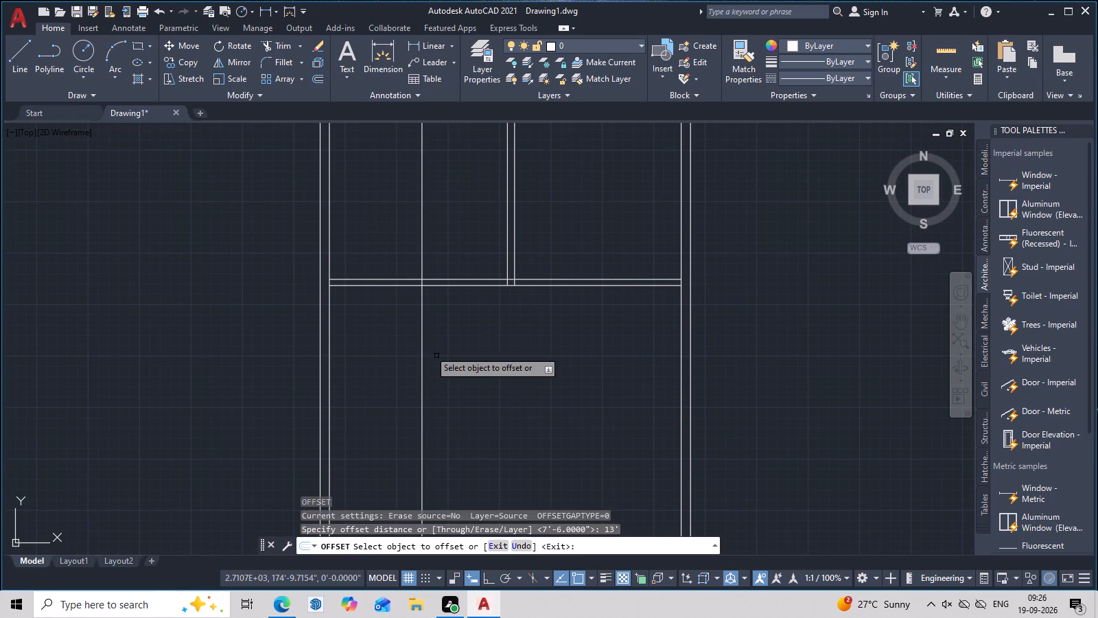
pyautogui.click(408, 283)
pyautogui.click(408, 287)
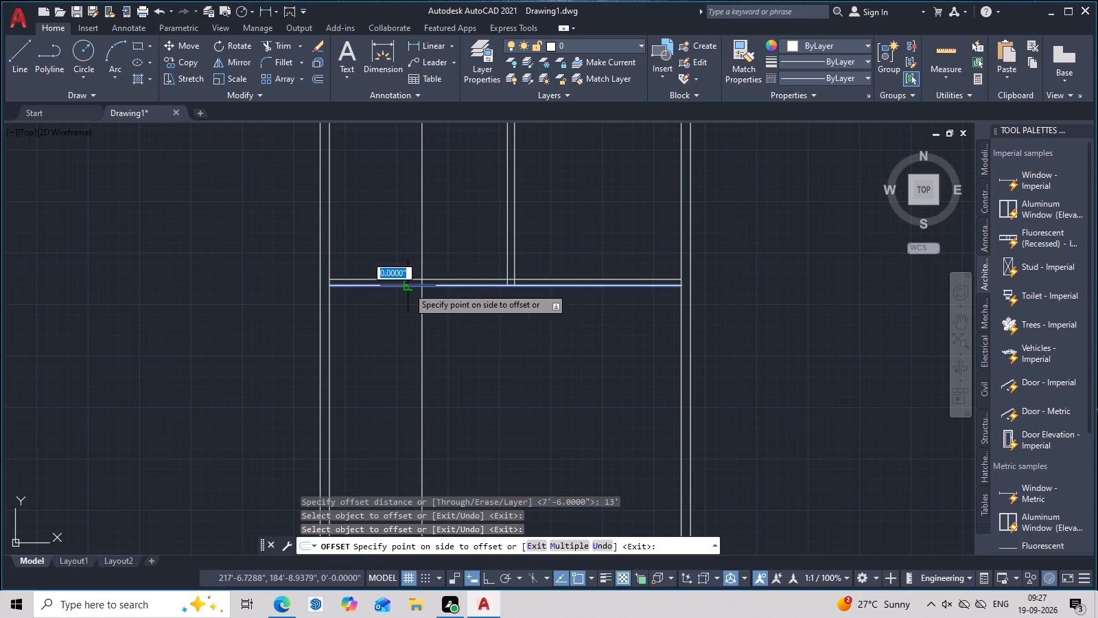
pyautogui.click(395, 397)
pyautogui.moveTo(510, 413); pyautogui.dragTo(522, 360, button='middle')
pyautogui.scroll(-1, 522, 360)
pyautogui.moveTo(519, 384); pyautogui.dragTo(524, 433, button='middle')
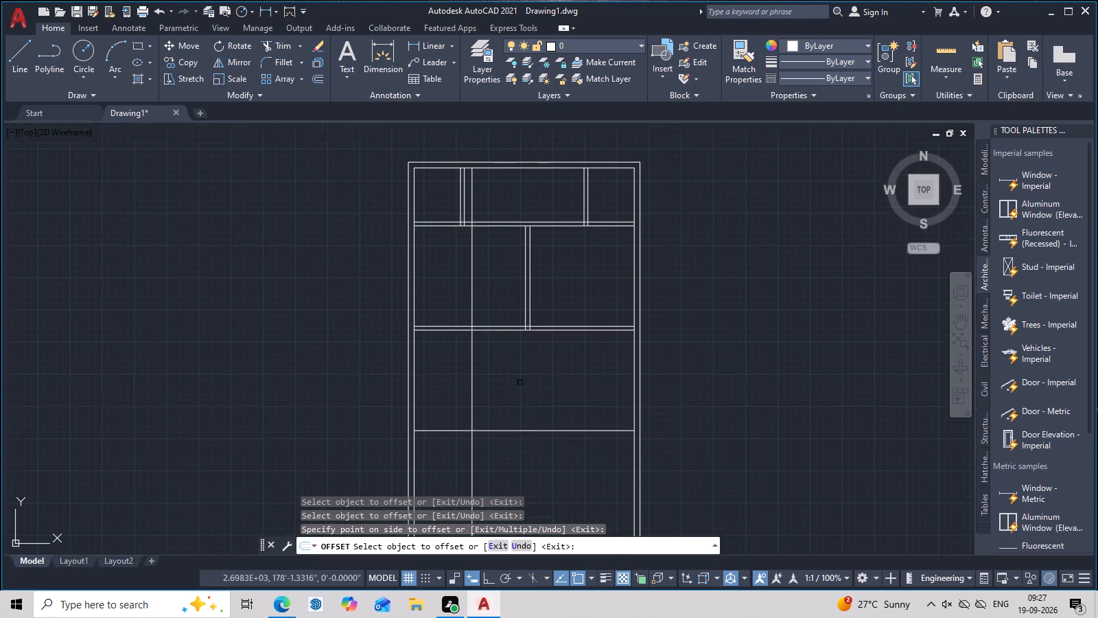
# Remove the part of the 7'6" offset vertical line above the second horizontal partition by trimming it and erasing the leftover top piece.
pyautogui.press('Escape')
pyautogui.write('tr')
pyautogui.press('space')
pyautogui.press('space')
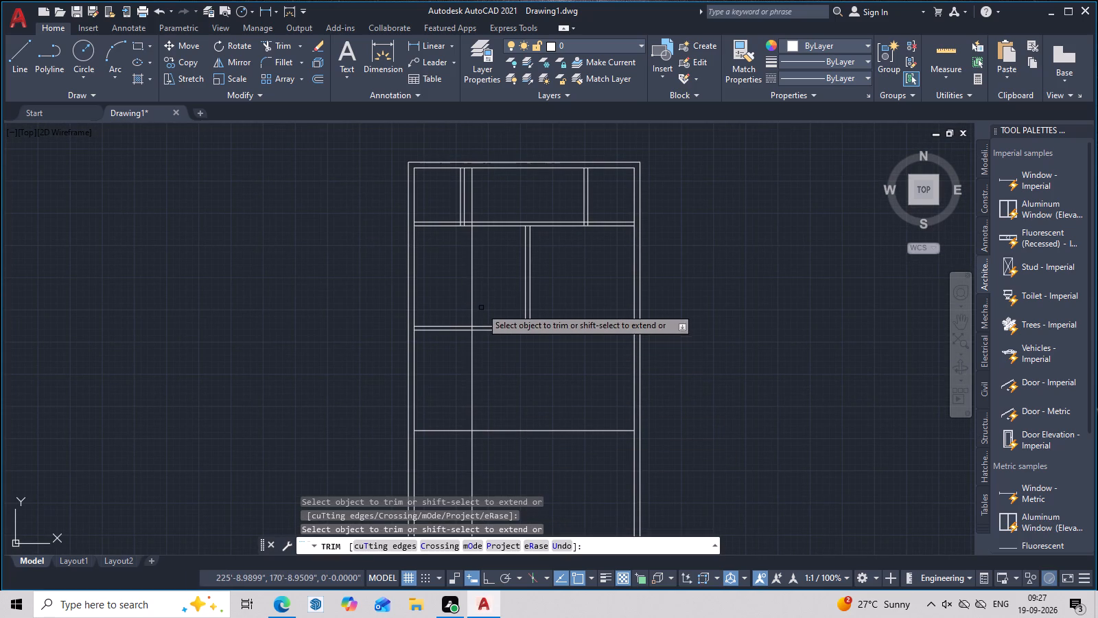
pyautogui.click(474, 308)
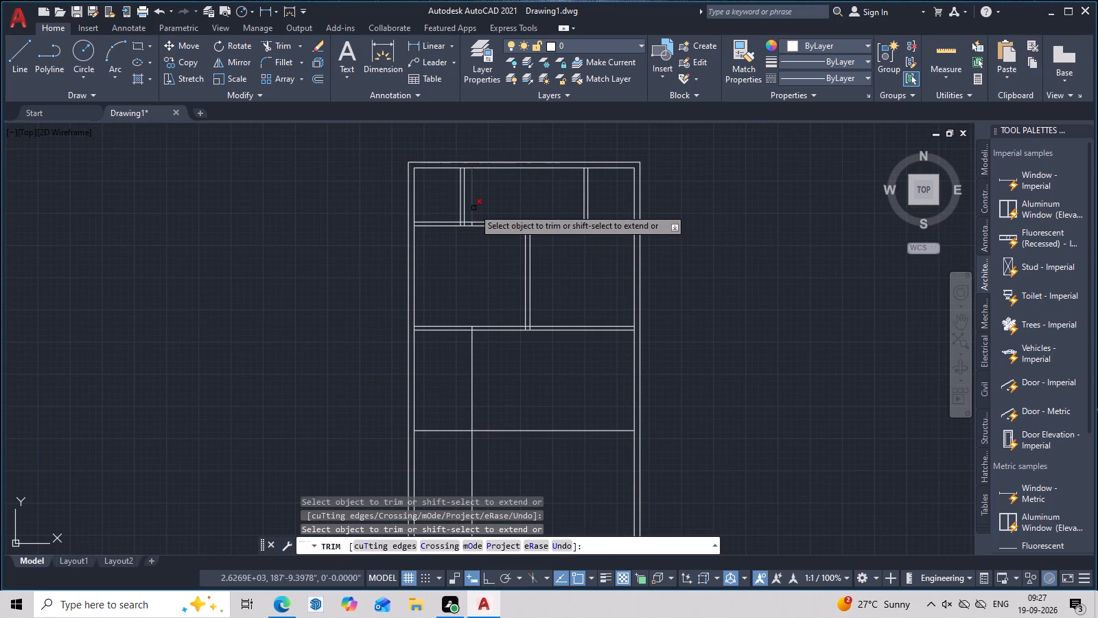
pyautogui.press('Escape')
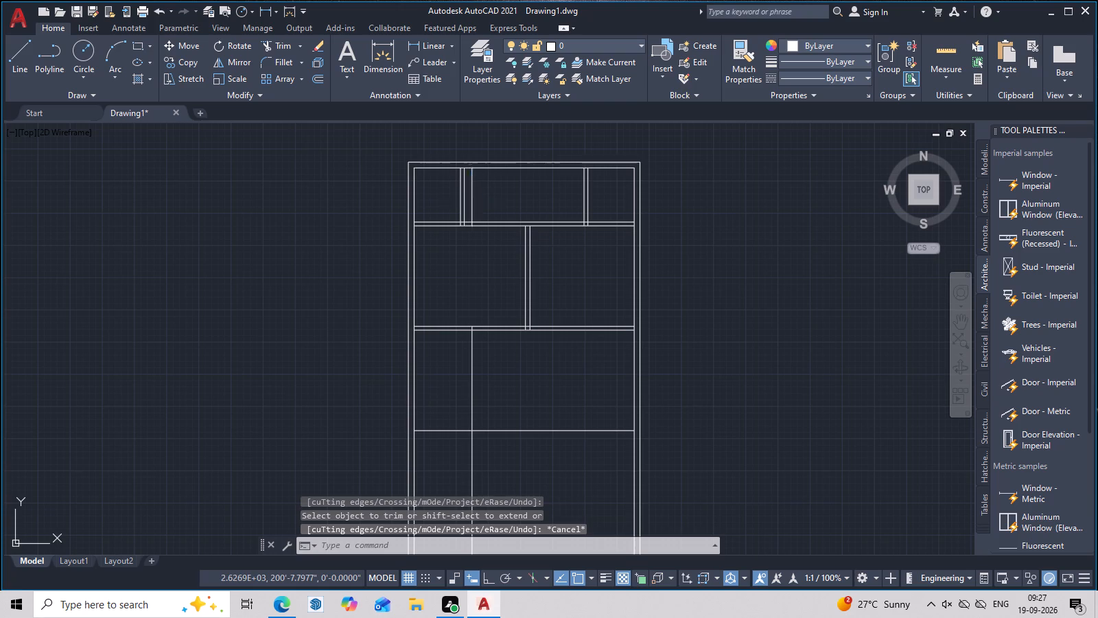
pyautogui.click(472, 203)
pyautogui.press('Delete')
# Offset the remaining vertical line below the second horizontal partition 6" to the right to form a vertical partition.
pyautogui.moveTo(632, 392); pyautogui.dragTo(614, 325, button='middle')
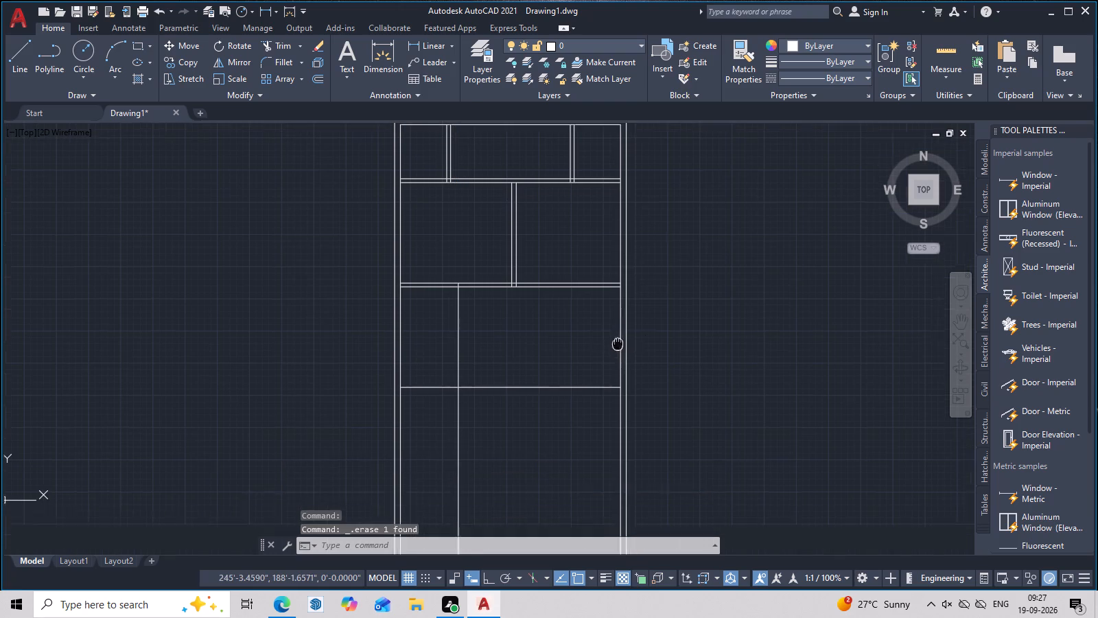
pyautogui.moveTo(614, 325); pyautogui.dragTo(613, 321, button='middle')
pyautogui.scroll(2, 467, 218)
pyautogui.moveTo(474, 343); pyautogui.dragTo(478, 258, button='middle')
pyautogui.moveTo(539, 402); pyautogui.dragTo(535, 366, button='middle')
pyautogui.press('Escape')
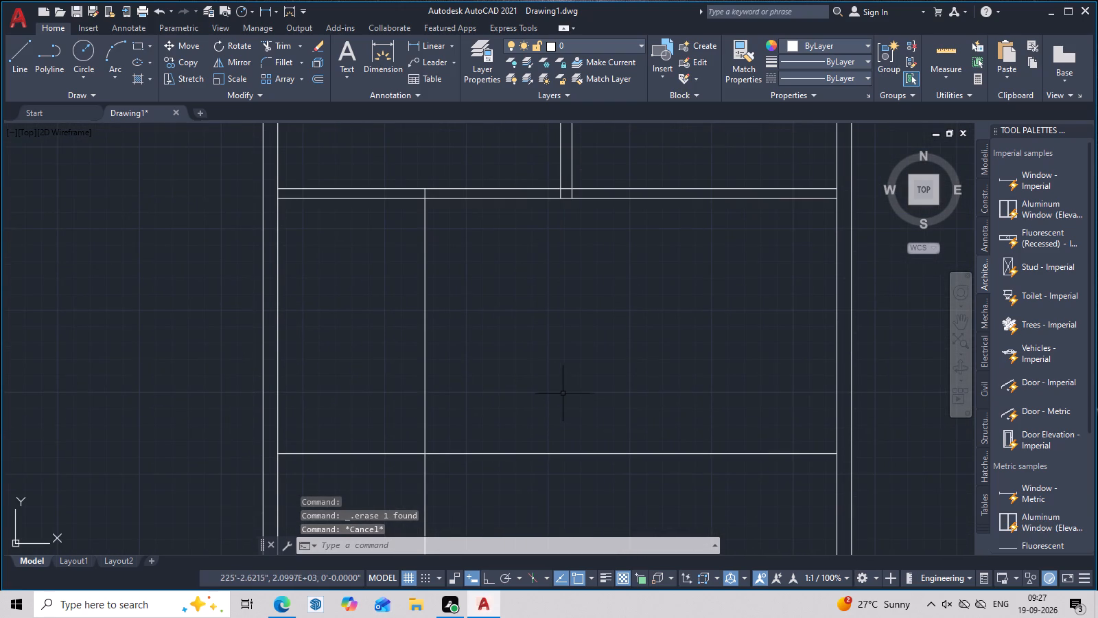
pyautogui.write('o')
pyautogui.press('space')
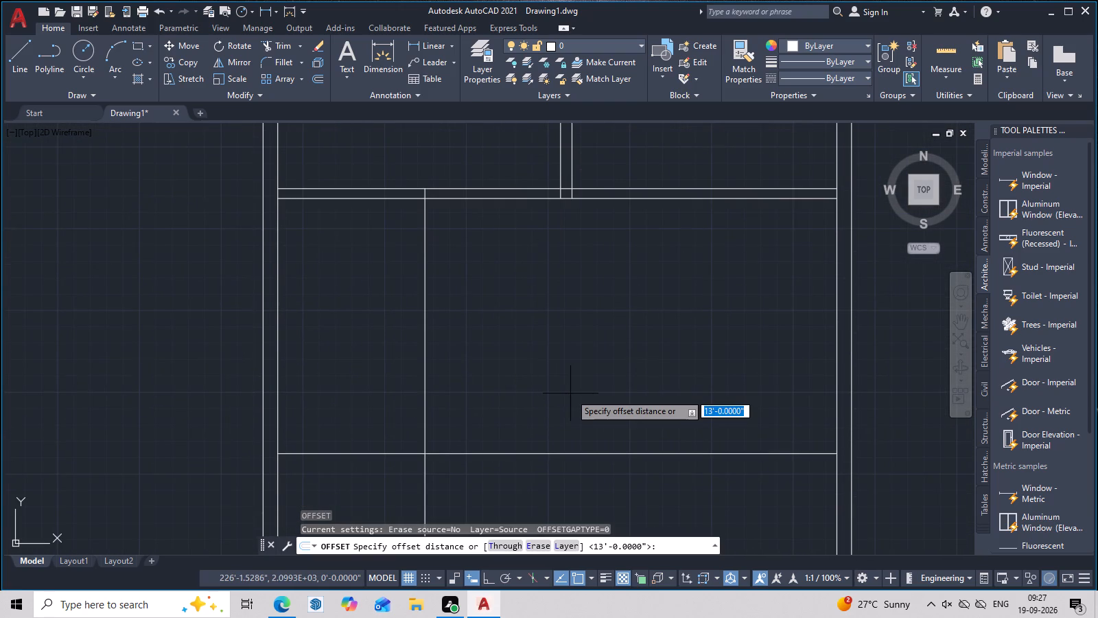
pyautogui.write('6')
pyautogui.press('space')
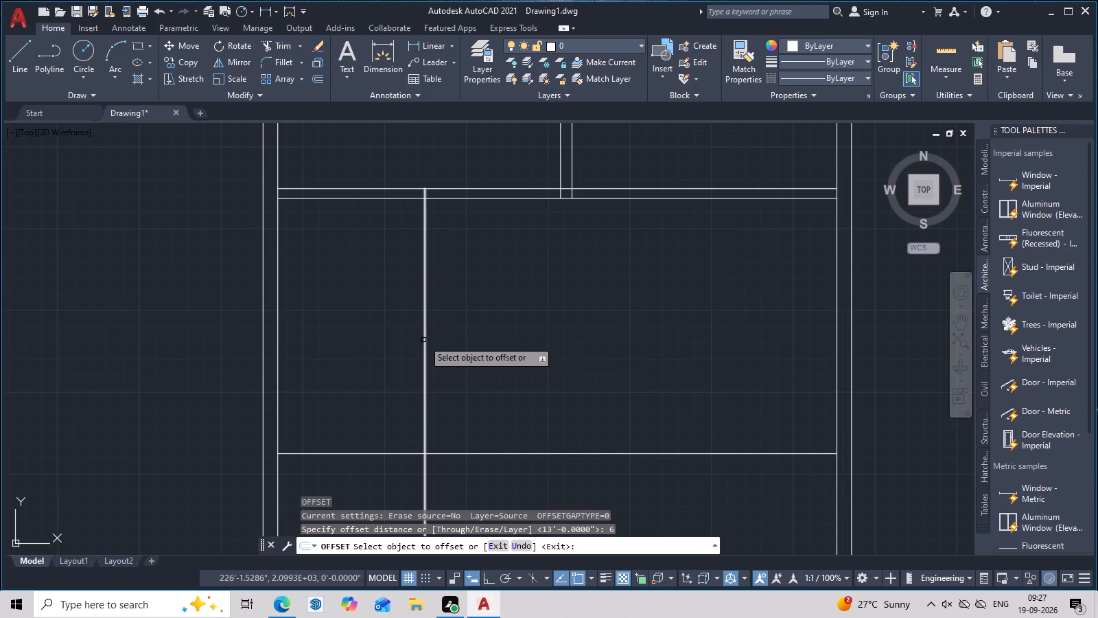
pyautogui.click(425, 339)
pyautogui.click(449, 339)
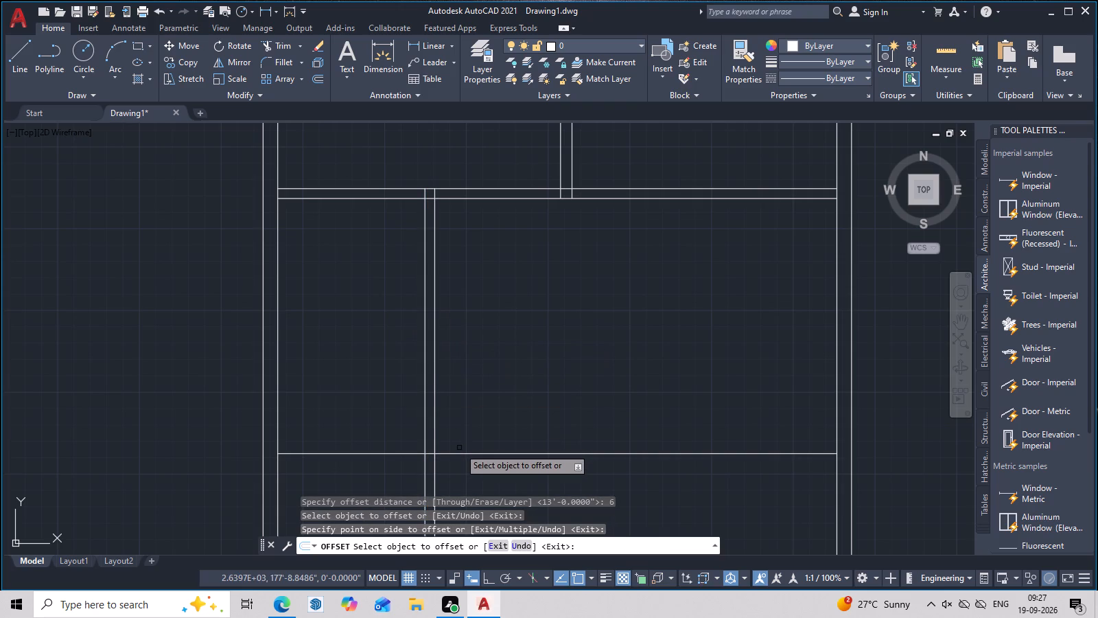
# Offset the lowest horizontal interior line 6" downward to form the third horizontal partition.
pyautogui.click(460, 453)
pyautogui.click(459, 465)
pyautogui.scroll(-2, 469, 409)
pyautogui.moveTo(474, 409); pyautogui.dragTo(470, 383, button='middle')
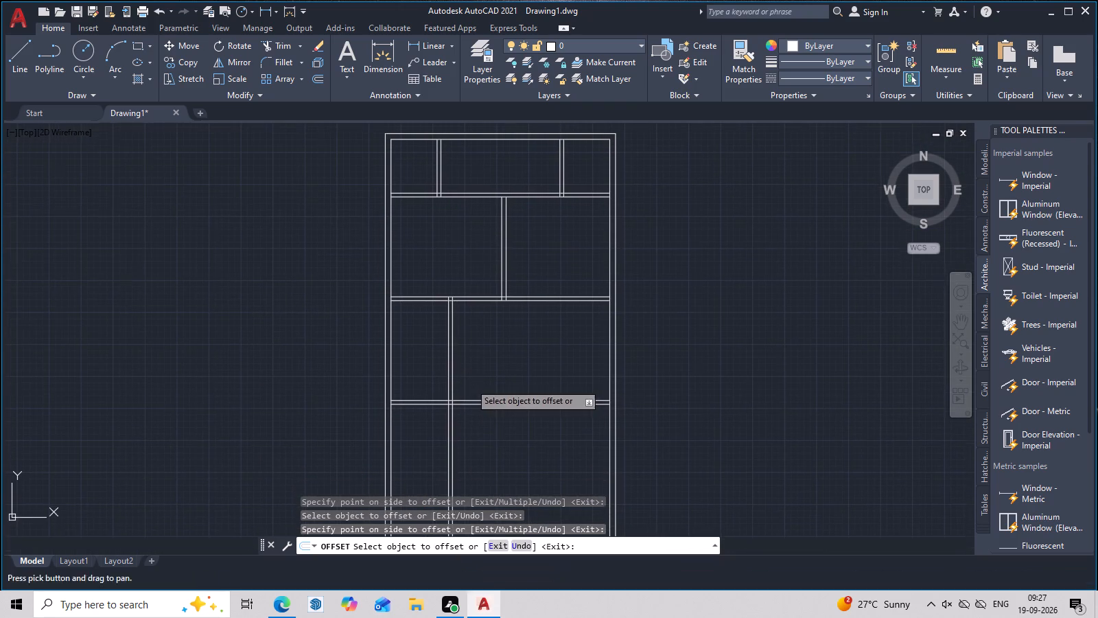
pyautogui.moveTo(490, 391); pyautogui.dragTo(485, 408, button='middle')
pyautogui.press('Escape')
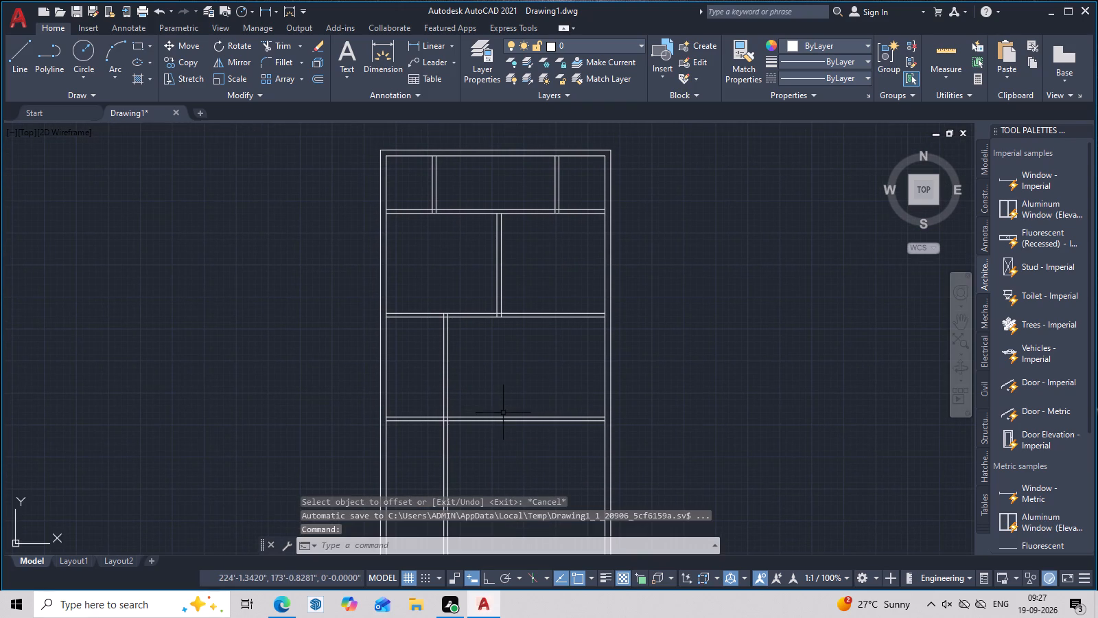
# Offset the right line of the new vertical partition 10' to the right.
pyautogui.write('o')
pyautogui.press('space')
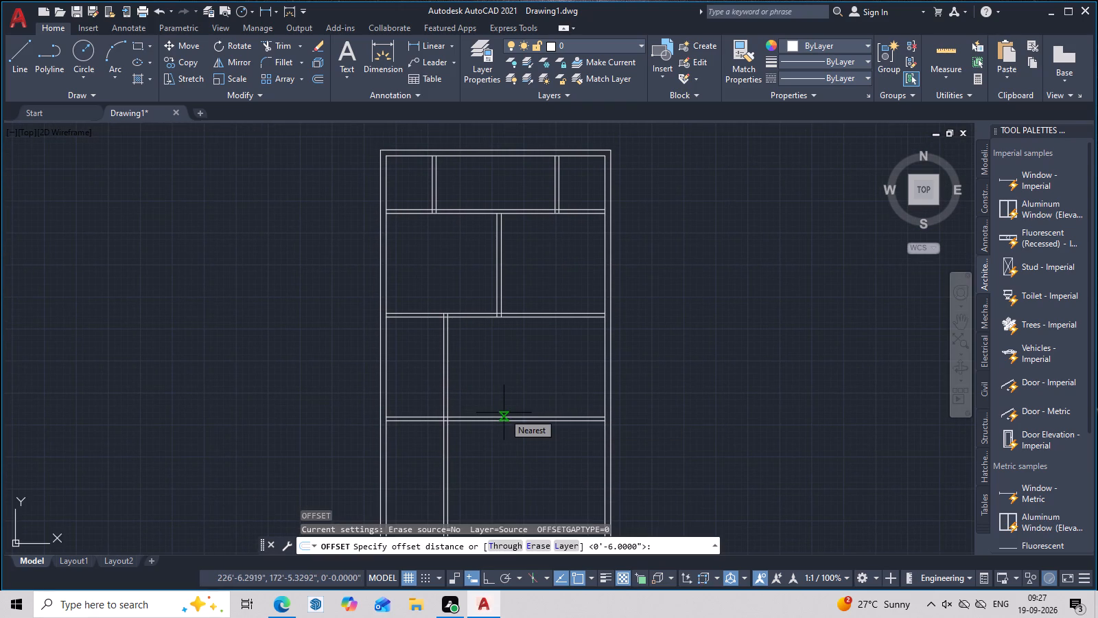
pyautogui.write("10'")
pyautogui.press('Return')
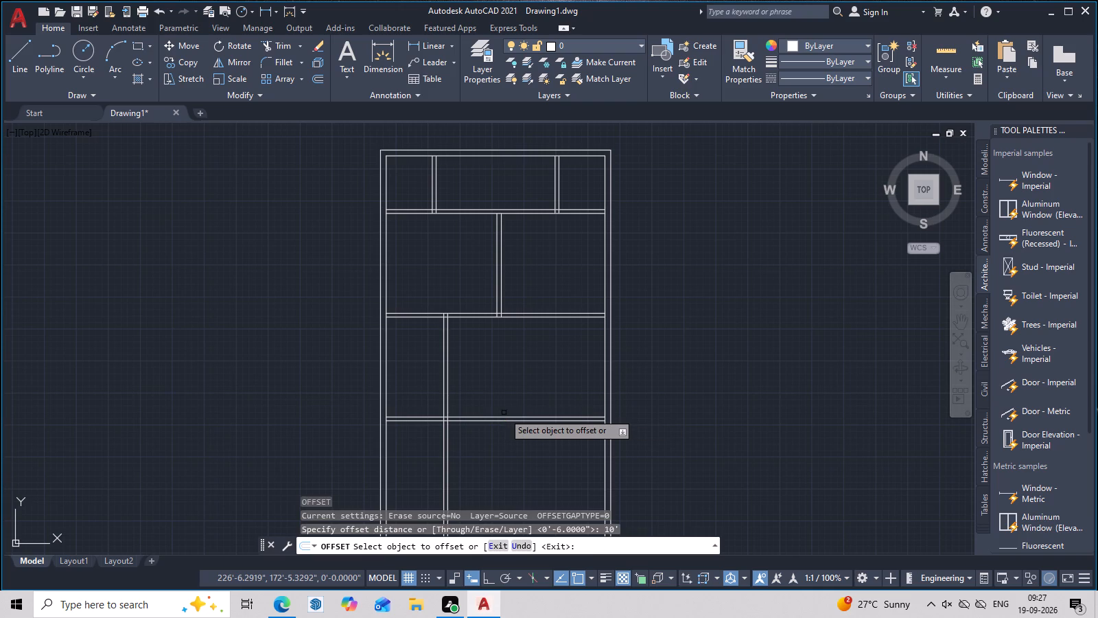
pyautogui.click(447, 394)
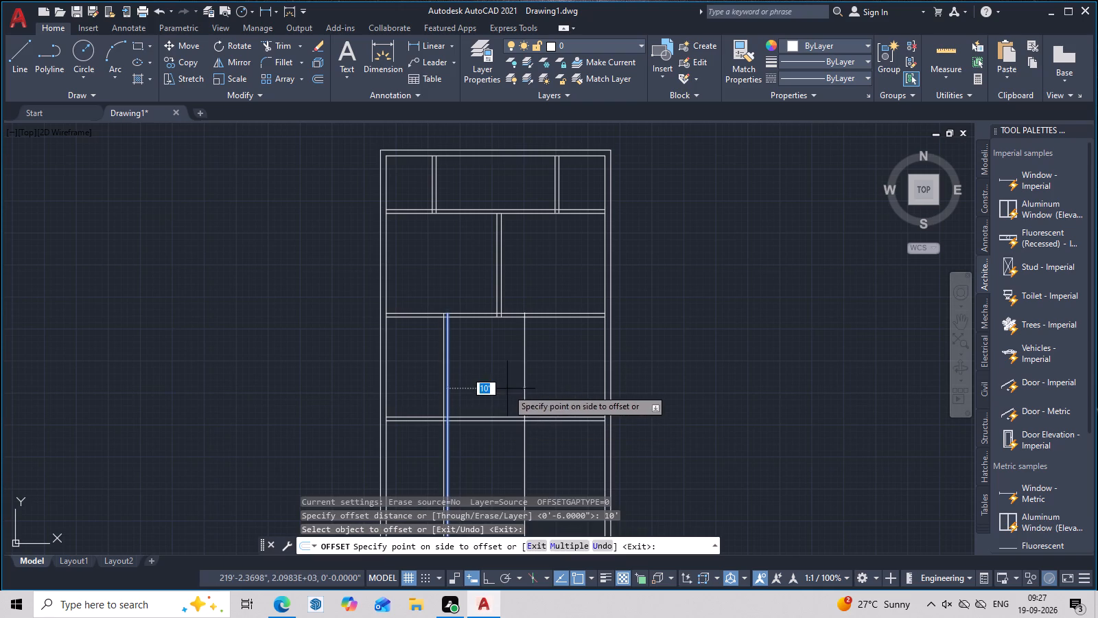
pyautogui.click(507, 389)
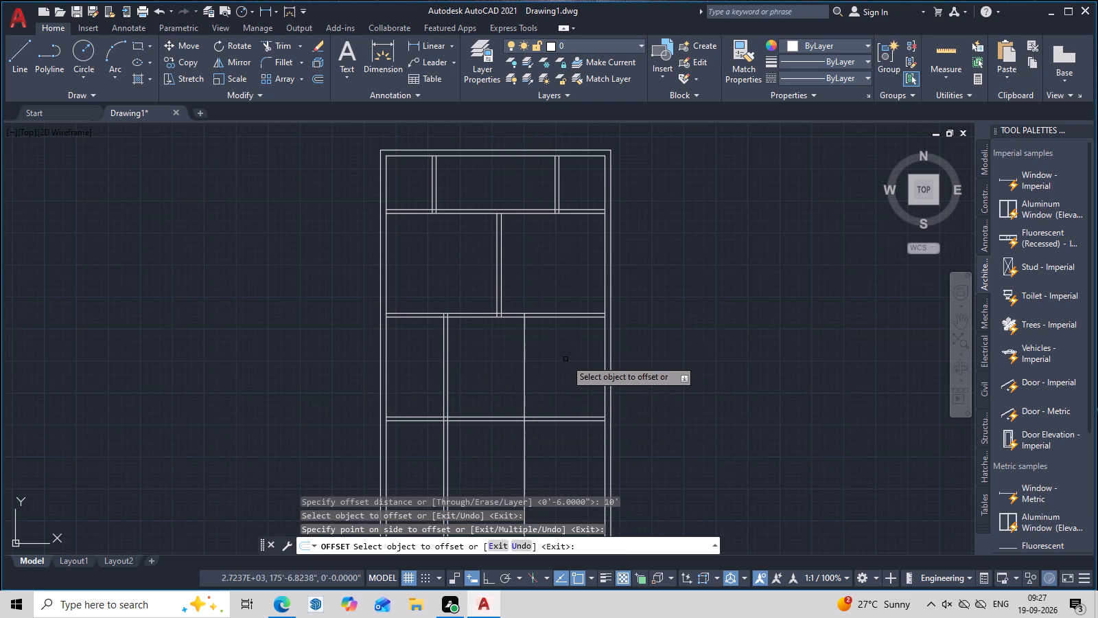
pyautogui.scroll(1, 539, 361)
pyautogui.moveTo(541, 363); pyautogui.dragTo(504, 373, button='middle')
pyautogui.press('space')
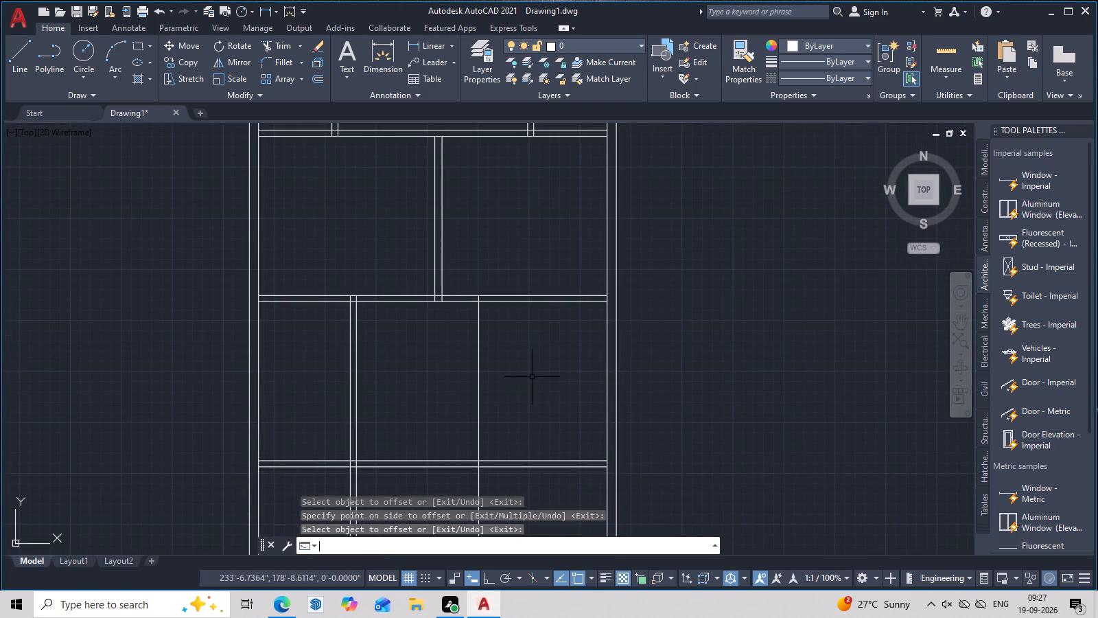
# Offset the newest vertical line 6" to the right to form a second vertical partition in the third row.
pyautogui.write('o')
pyautogui.press('space')
pyautogui.write('6')
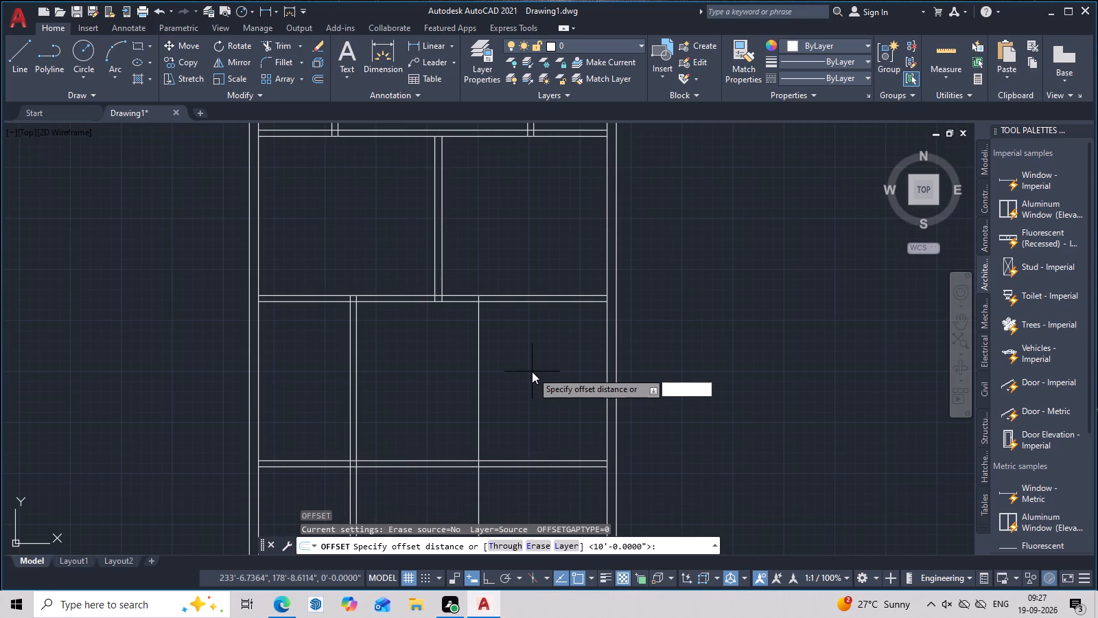
pyautogui.press('space')
pyautogui.click(479, 372)
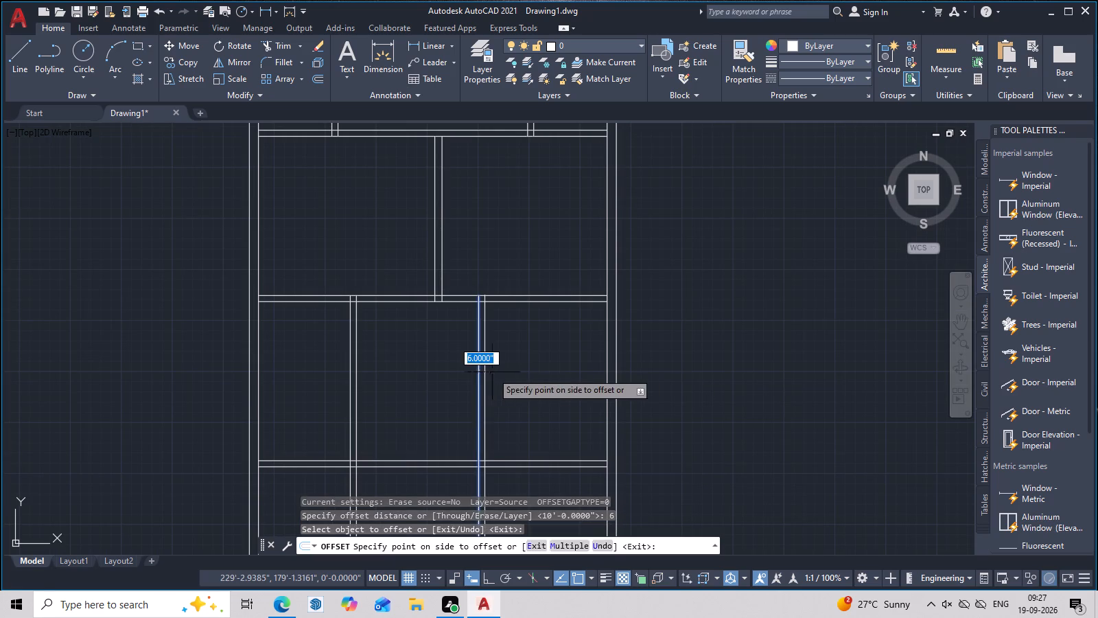
pyautogui.click(492, 372)
pyautogui.scroll(-1, 511, 380)
pyautogui.moveTo(511, 390); pyautogui.dragTo(463, 402, button='middle')
pyautogui.scroll(1, 473, 411)
pyautogui.moveTo(483, 412); pyautogui.dragTo(484, 402, button='middle')
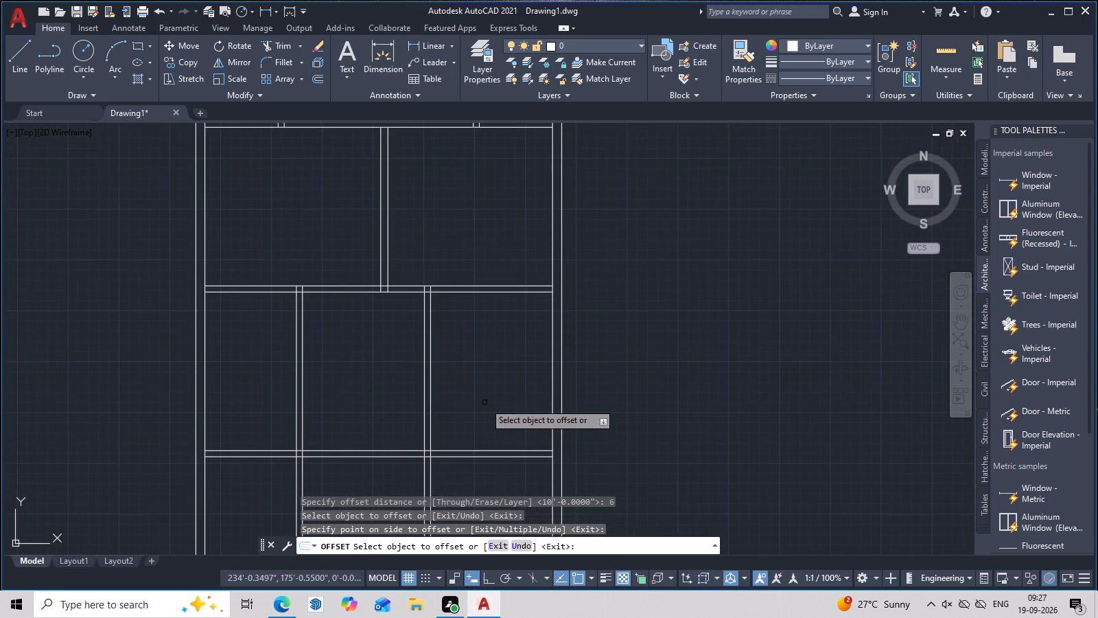
pyautogui.press('Escape')
# Measure the right-hand room between the second and third horizontal partitions with the quick measure tool.
pyautogui.click(940, 50)
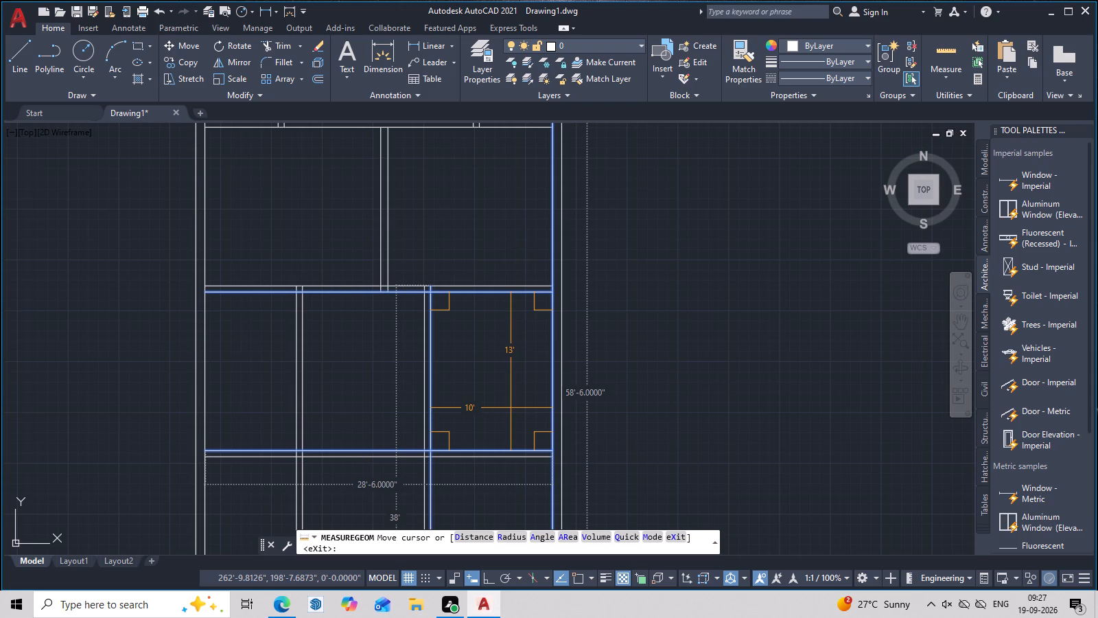
pyautogui.scroll(-2, 399, 409)
pyautogui.moveTo(431, 435); pyautogui.dragTo(448, 365, button='middle')
pyautogui.scroll(2, 449, 371)
pyautogui.moveTo(453, 381); pyautogui.dragTo(499, 387, button='middle')
pyautogui.press('Escape')
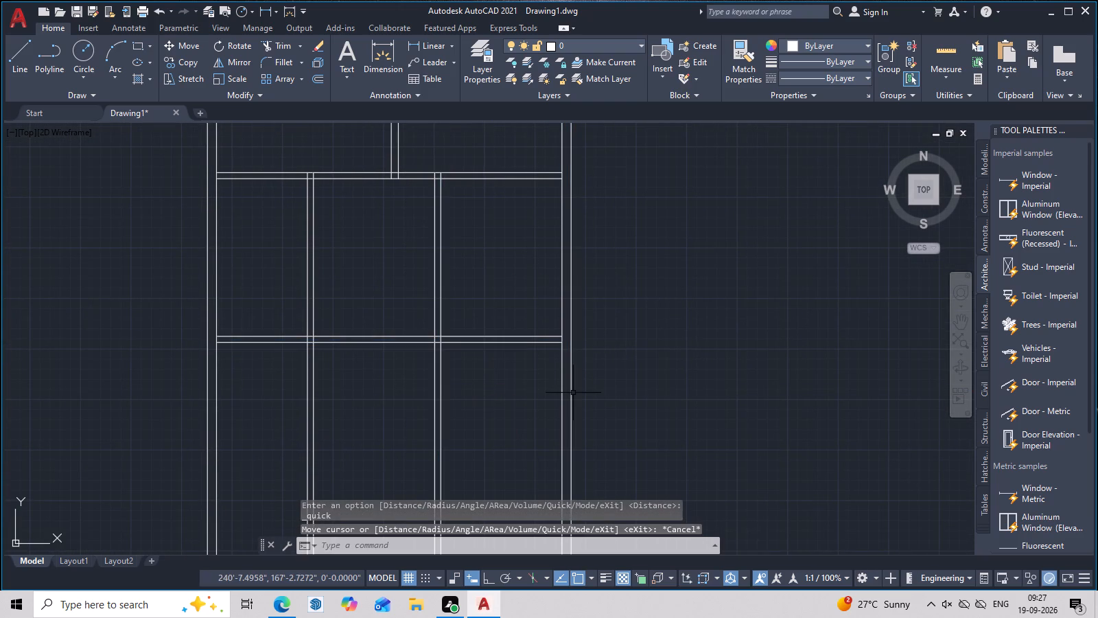
# Trim both vertical partitions of the third row away below the third horizontal partition.
pyautogui.write('tr')
pyautogui.press('space')
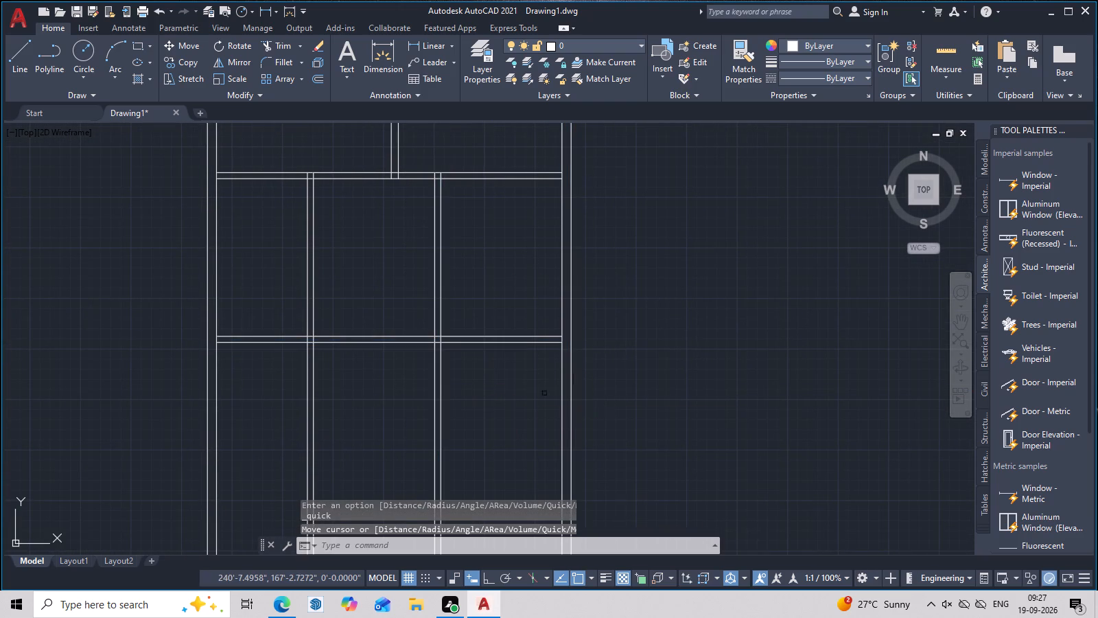
pyautogui.moveTo(496, 395); pyautogui.dragTo(420, 409)
pyautogui.moveTo(374, 400); pyautogui.dragTo(288, 416)
pyautogui.scroll(-2, 335, 407)
pyautogui.moveTo(342, 419); pyautogui.dragTo(394, 409, button='middle')
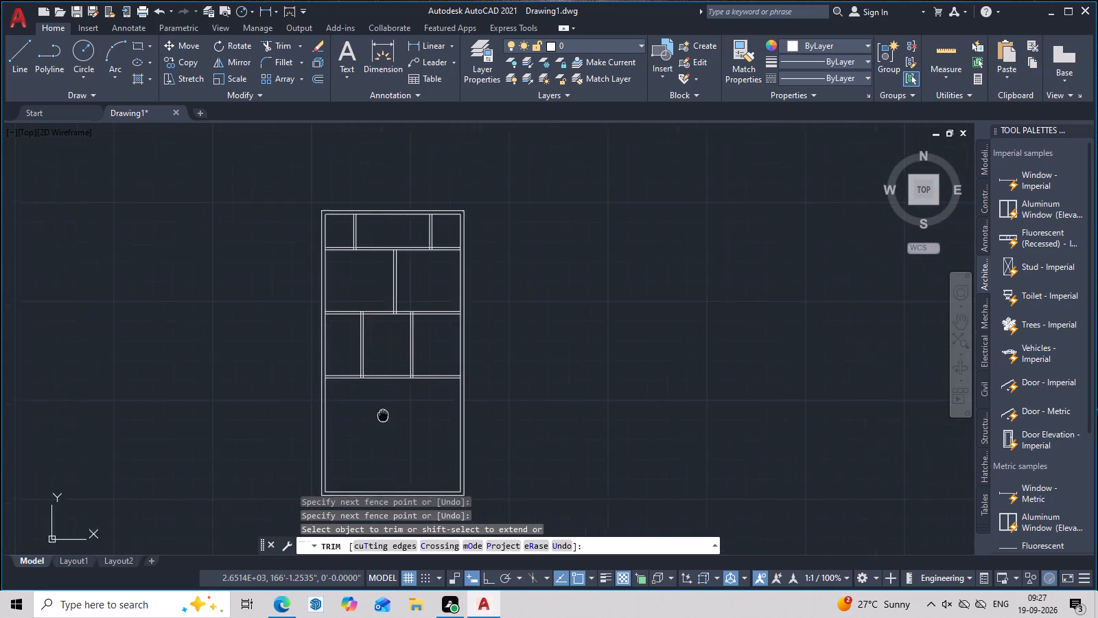
pyautogui.moveTo(394, 409); pyautogui.dragTo(413, 402, button='middle')
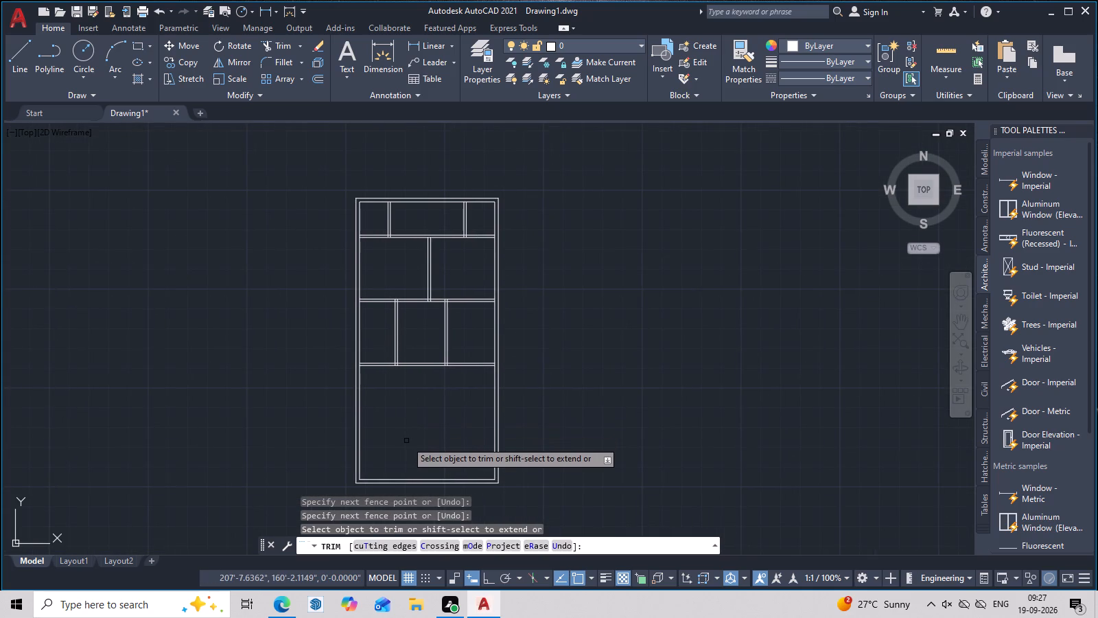
pyautogui.moveTo(414, 459); pyautogui.dragTo(418, 454, button='middle')
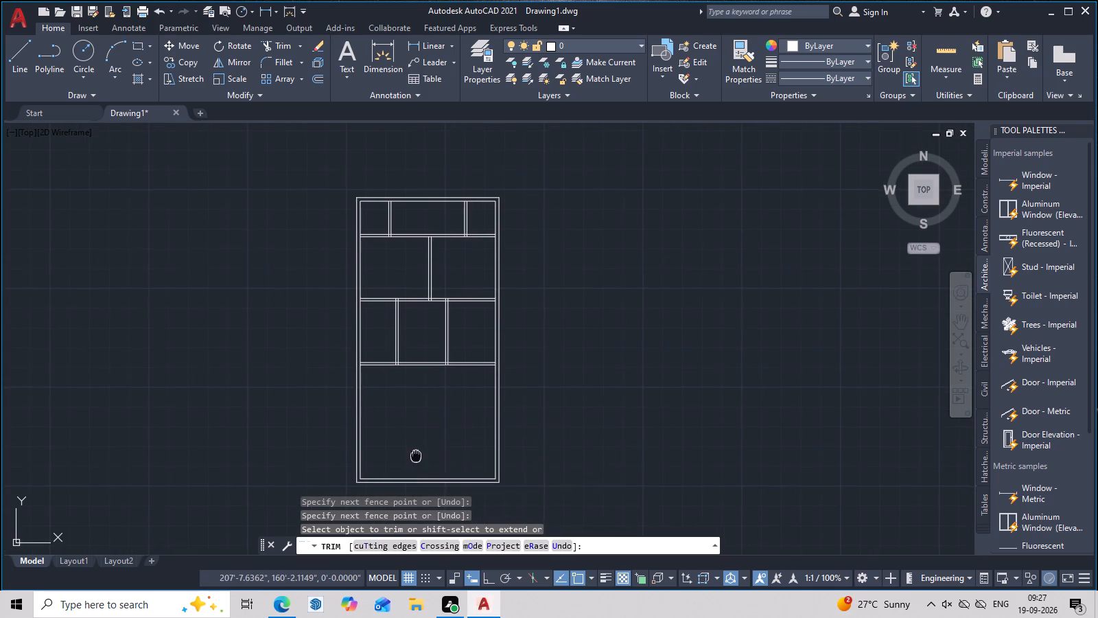
pyautogui.moveTo(418, 454); pyautogui.dragTo(442, 411, button='middle')
pyautogui.scroll(2, 449, 335)
pyautogui.moveTo(448, 334); pyautogui.dragTo(459, 370, button='middle')
pyautogui.press('Escape')
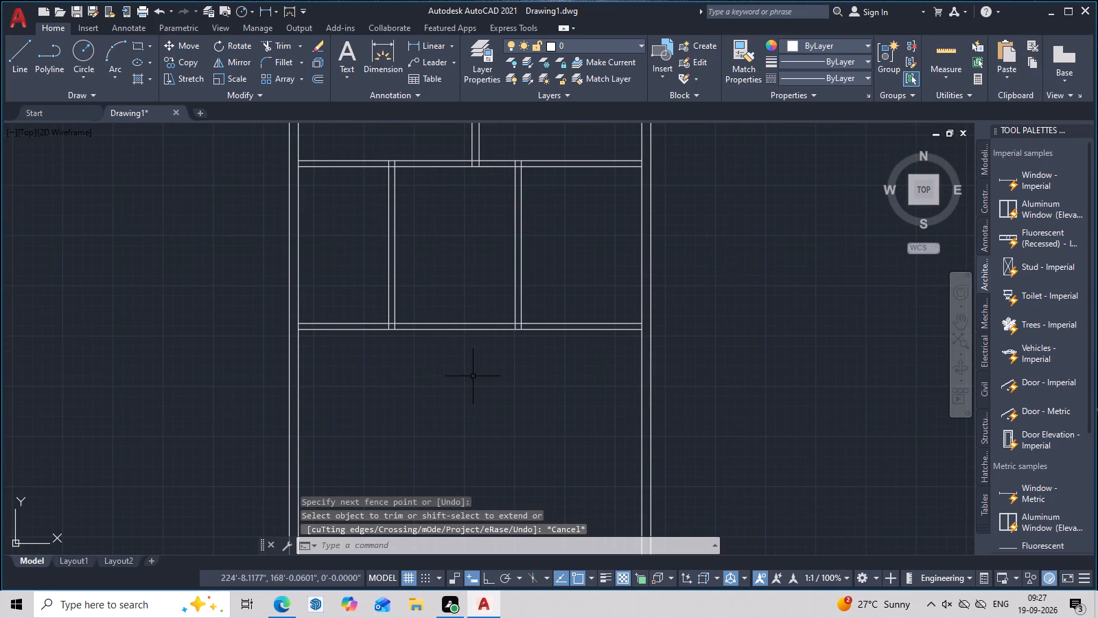
# Offset the left wall's inner line 12'4" toward the inside of the plan.
pyautogui.write('o')
pyautogui.press('space')
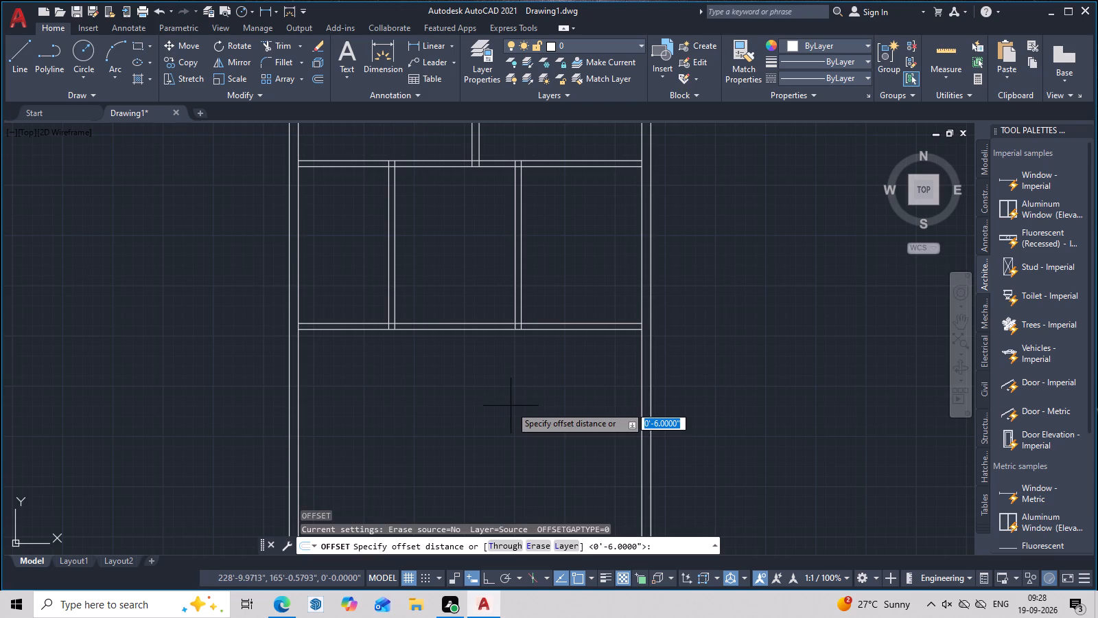
pyautogui.write("12'")
pyautogui.press('4')
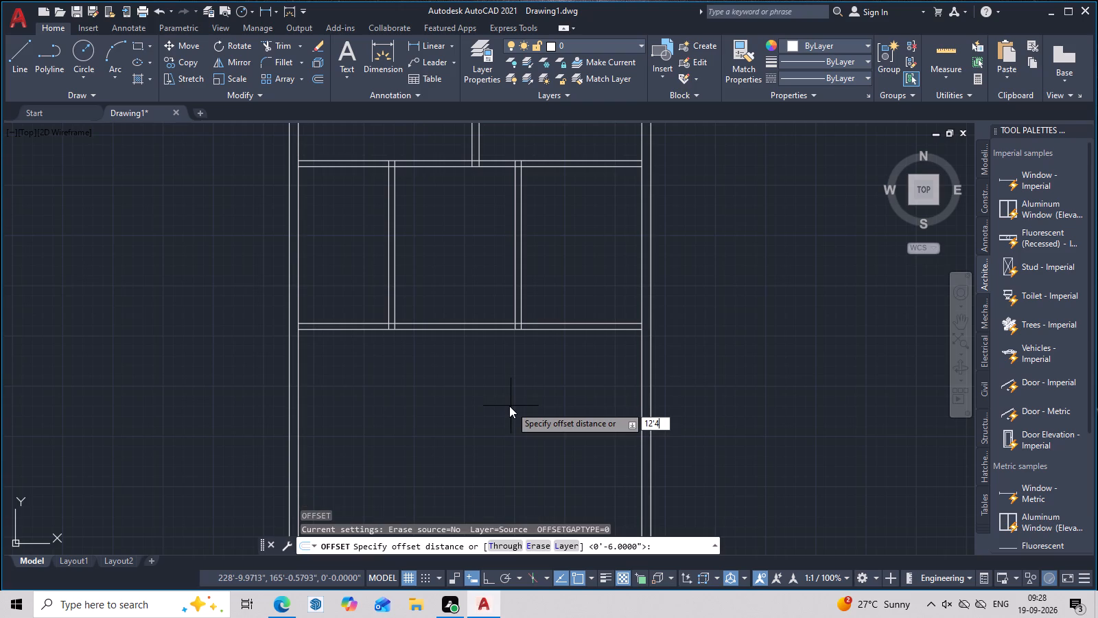
pyautogui.hotkey('shift', '"')
pyautogui.press('Return')
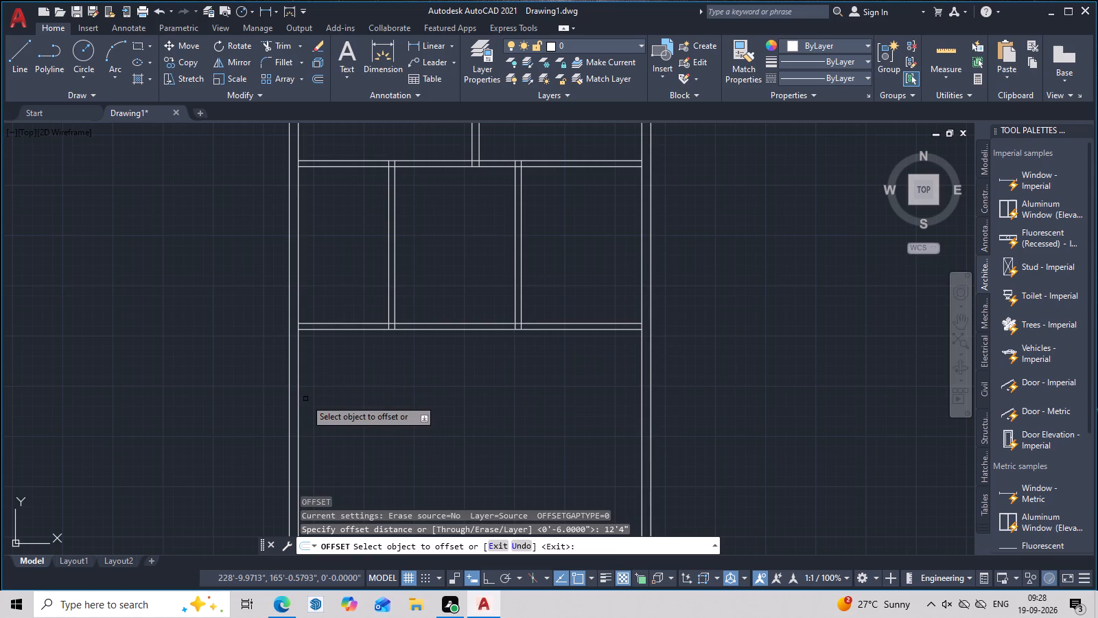
pyautogui.click(298, 409)
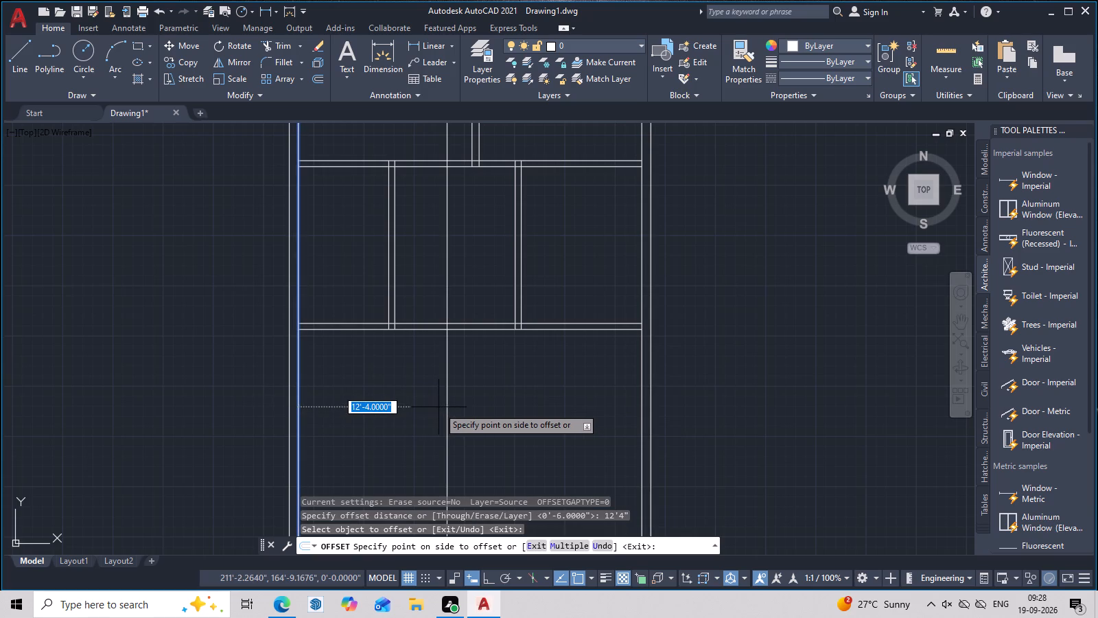
pyautogui.click(439, 407)
pyautogui.moveTo(444, 406); pyautogui.dragTo(447, 431, button='middle')
pyautogui.press('Escape')
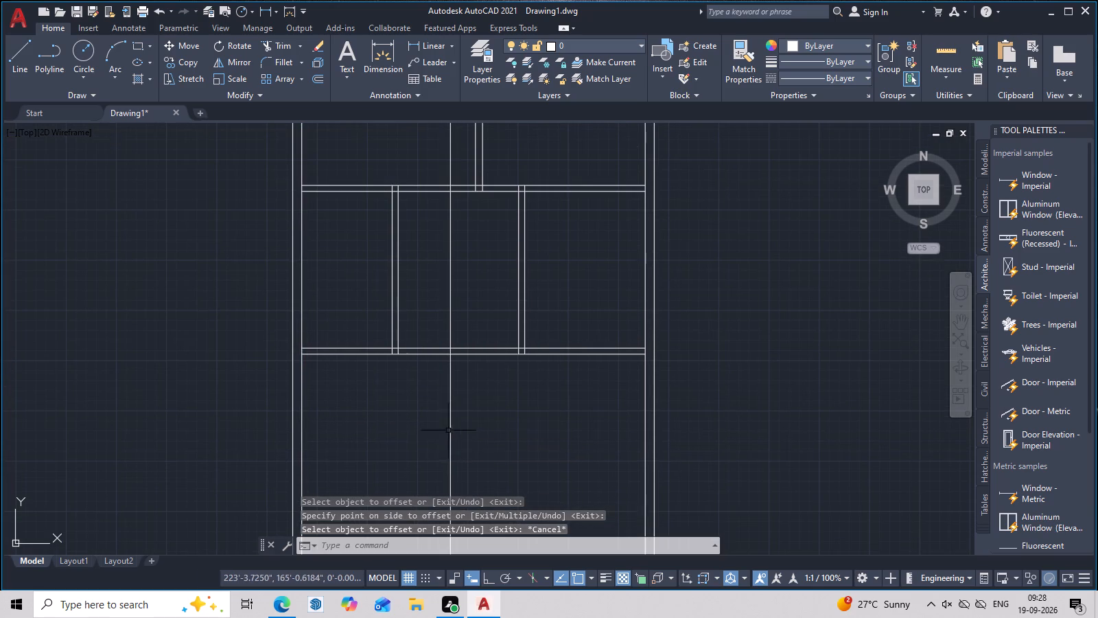
# Trim the 12'4" offset vertical line at the third horizontal partition and erase the leftover piece above it.
pyautogui.write('tr')
pyautogui.press('space')
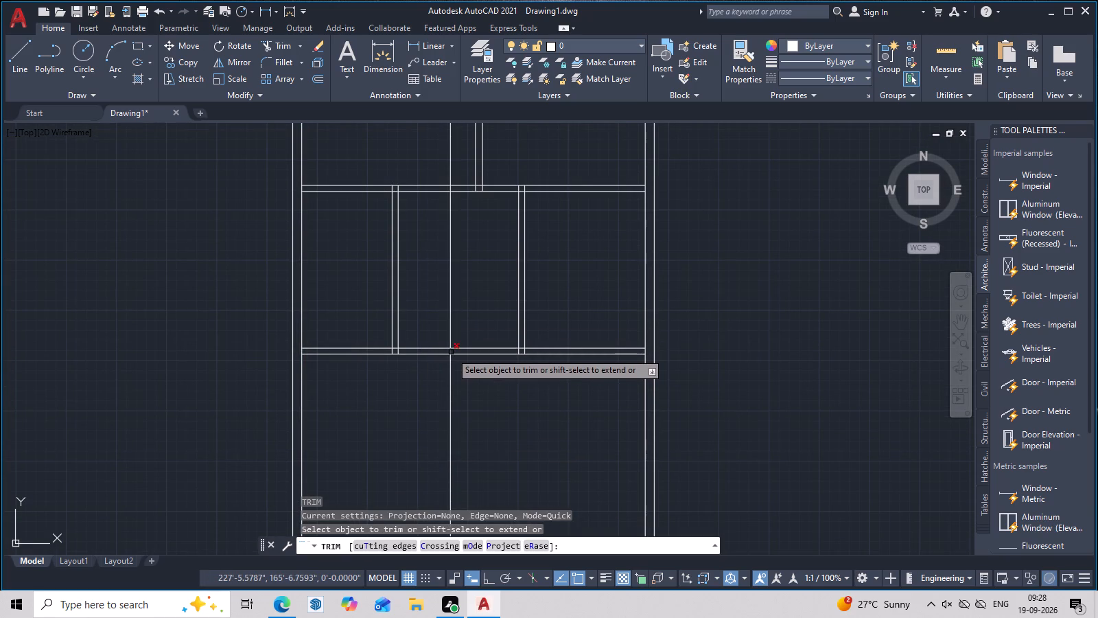
pyautogui.click(451, 352)
pyautogui.press('Escape')
pyautogui.click(449, 320)
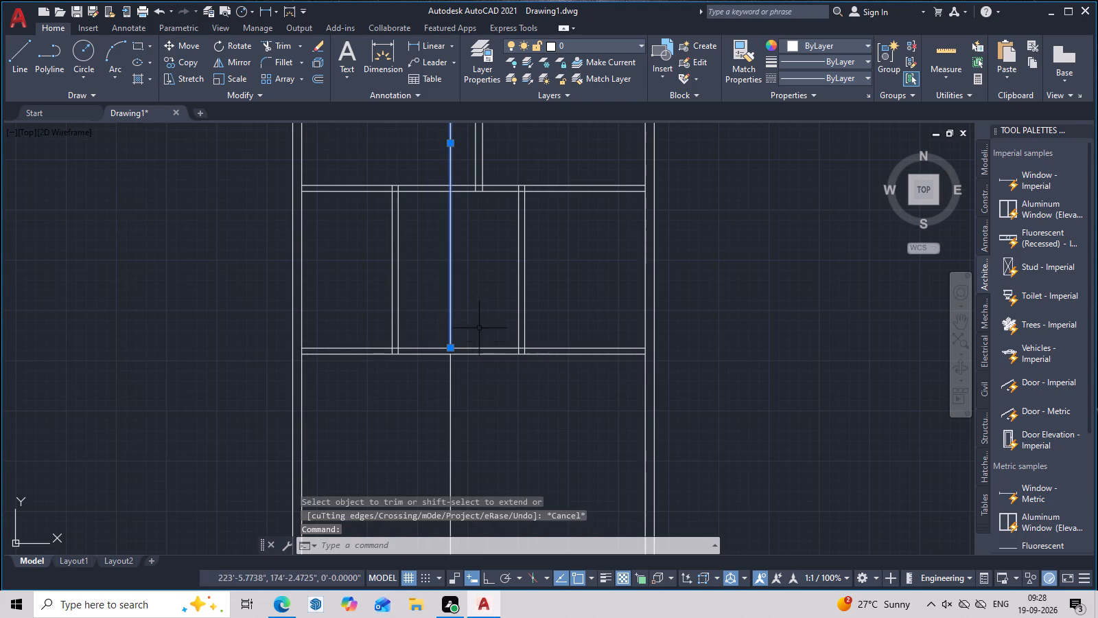
pyautogui.press('Delete')
# Offset the vertical line below the third horizontal partition 9" toward the right wall to form a partition.
pyautogui.scroll(-3, 519, 366)
pyautogui.moveTo(524, 417); pyautogui.dragTo(498, 360, button='middle')
pyautogui.scroll(2, 495, 354)
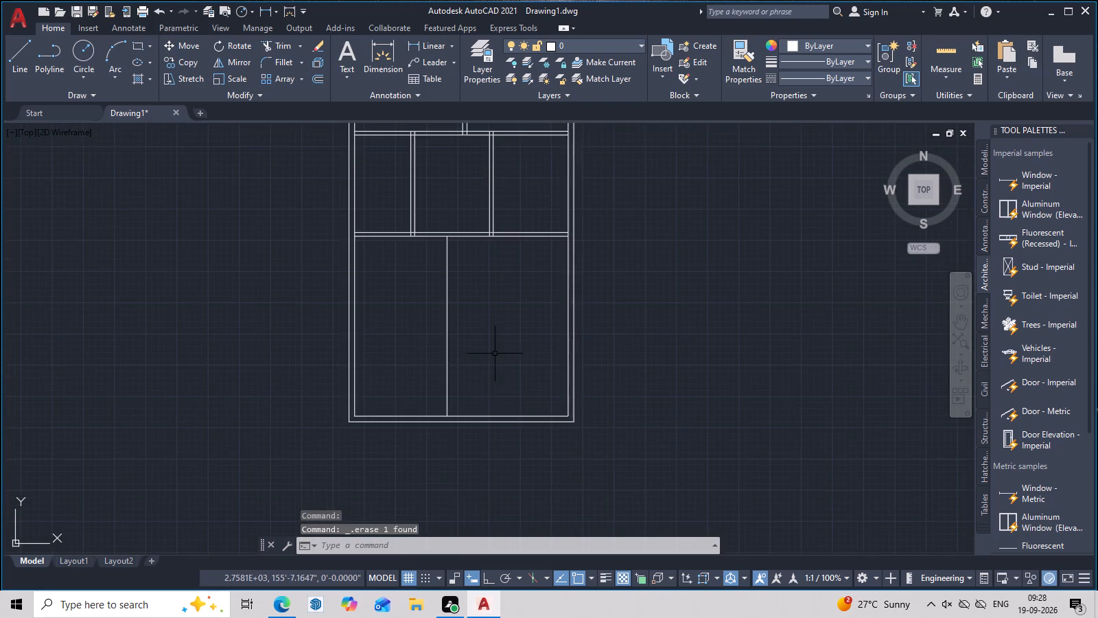
pyautogui.moveTo(493, 362); pyautogui.dragTo(501, 422, button='middle')
pyautogui.scroll(1, 501, 422)
pyautogui.moveTo(501, 422); pyautogui.dragTo(506, 398, button='middle')
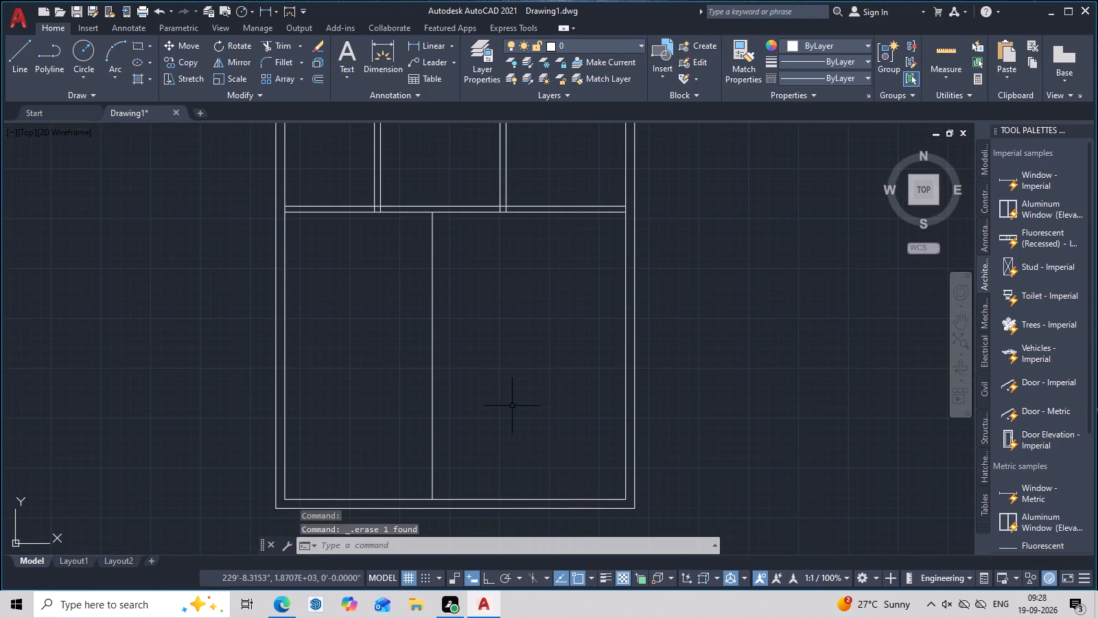
pyautogui.write('o')
pyautogui.press('space')
pyautogui.press('9')
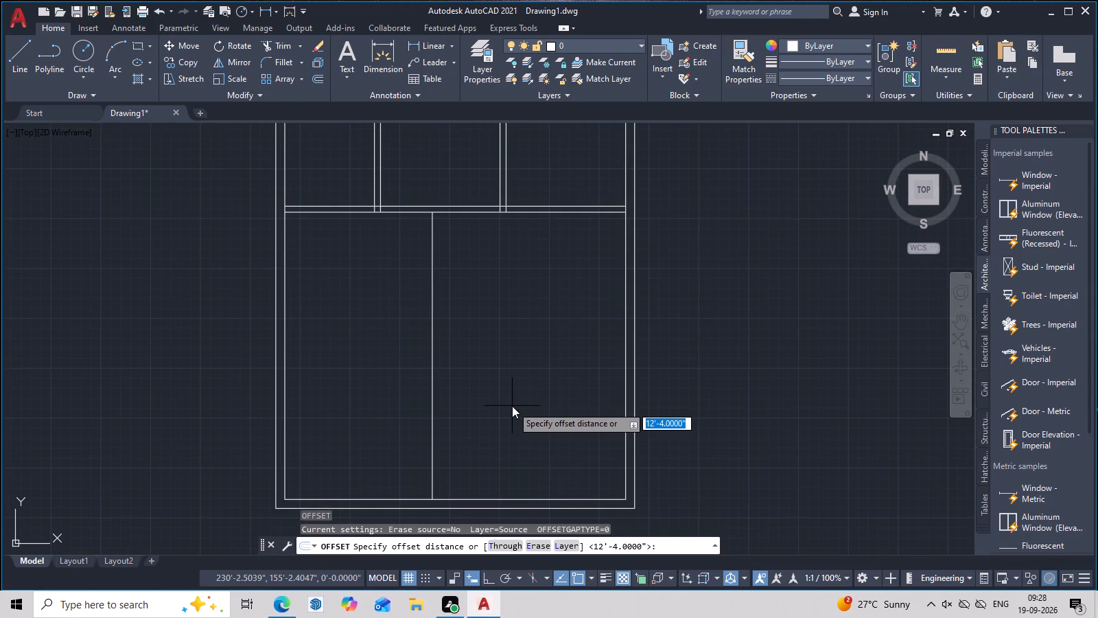
pyautogui.press('space')
pyautogui.click(434, 367)
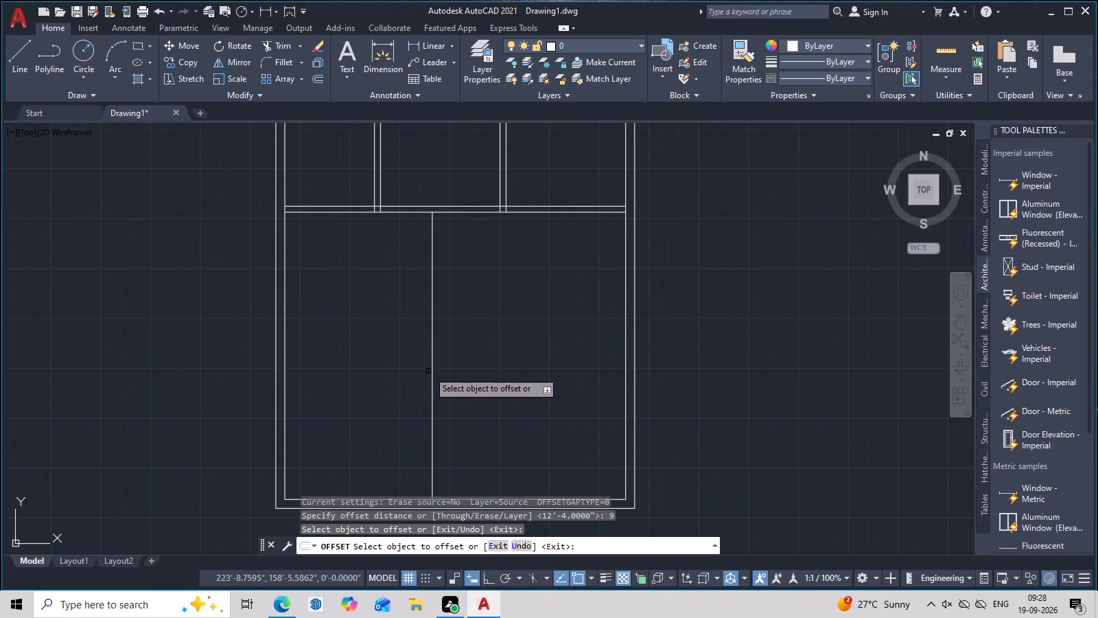
pyautogui.click(434, 368)
pyautogui.click(432, 371)
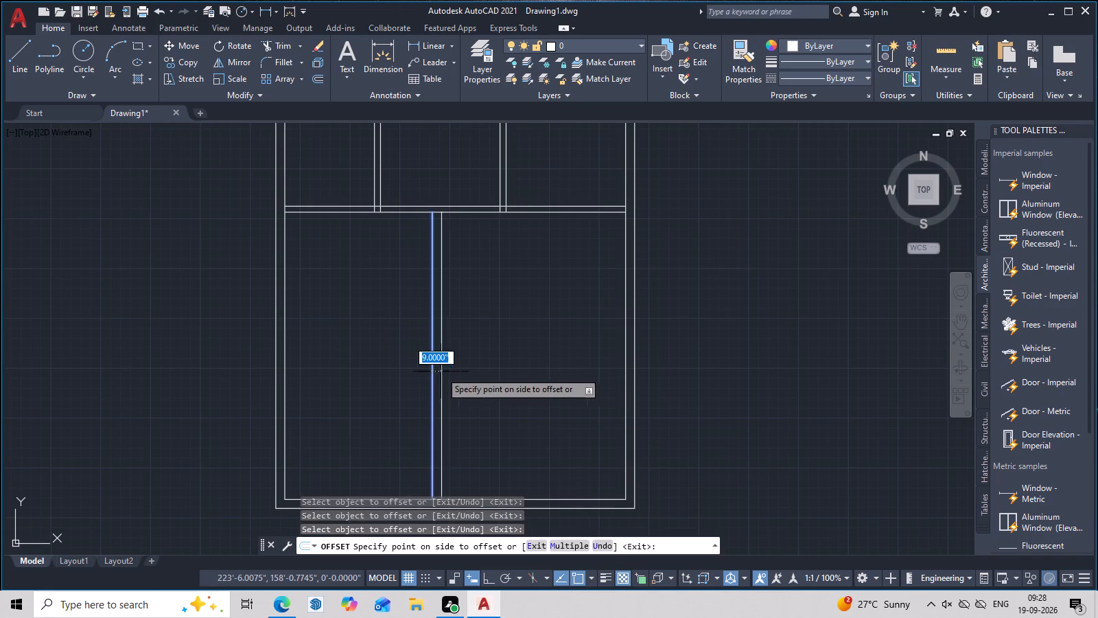
pyautogui.click(466, 371)
pyautogui.scroll(-2, 466, 371)
pyautogui.moveTo(467, 376); pyautogui.dragTo(476, 395, button='middle')
pyautogui.press('Escape')
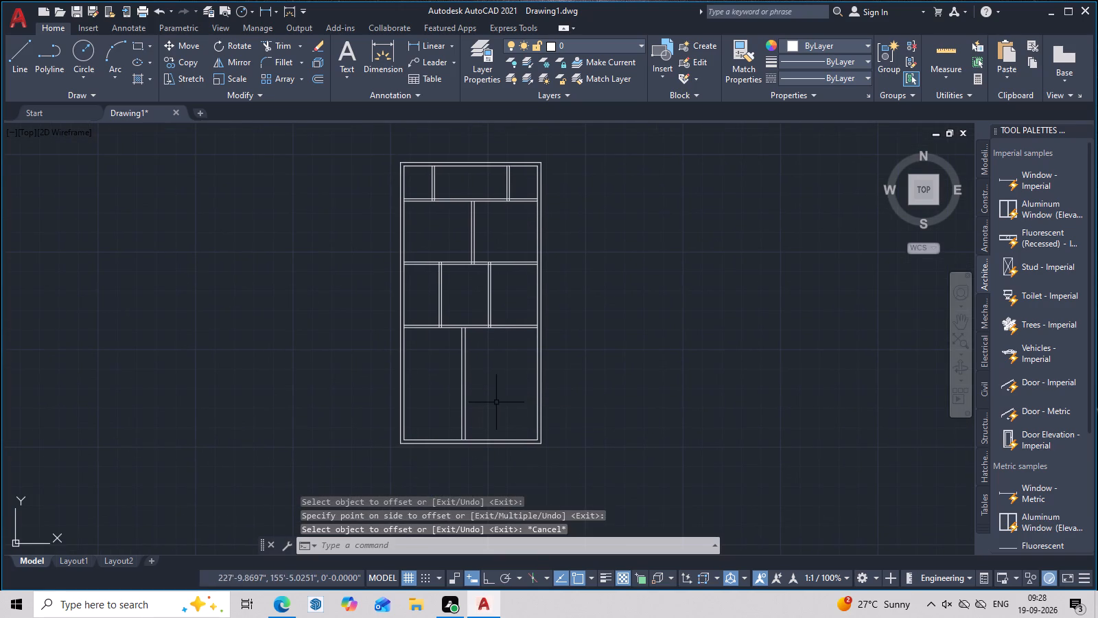
# Offset the lower line of the third horizontal partition 6'6" downward.
pyautogui.write('o')
pyautogui.press('space')
pyautogui.press('6')
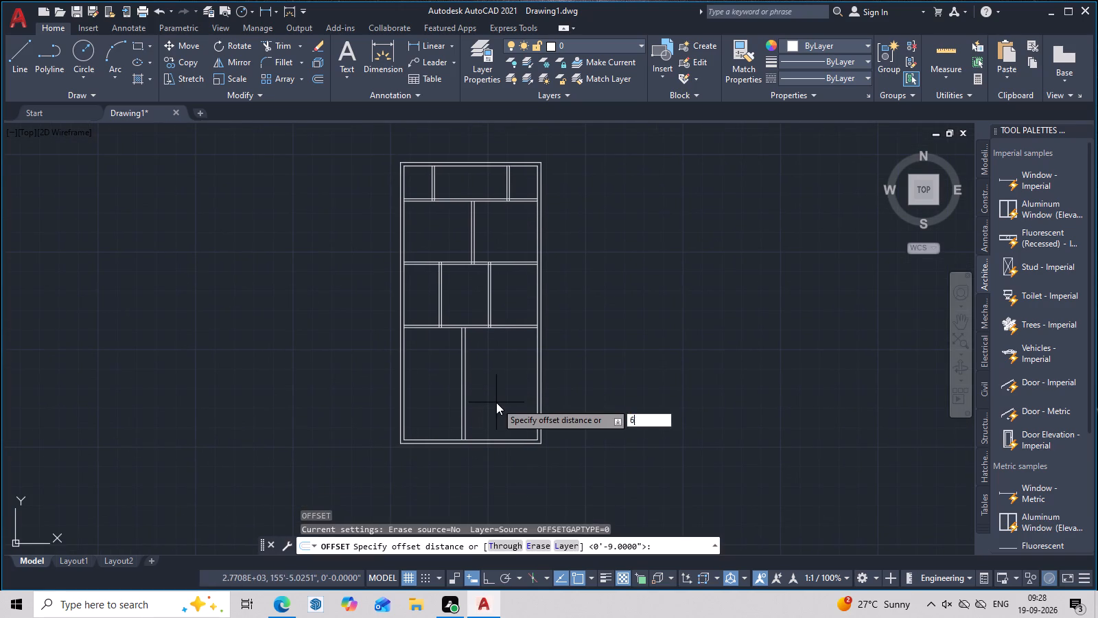
pyautogui.press("'")
pyautogui.press('6')
pyautogui.hotkey('shift', '"')
pyautogui.press('Return')
pyautogui.scroll(2, 454, 349)
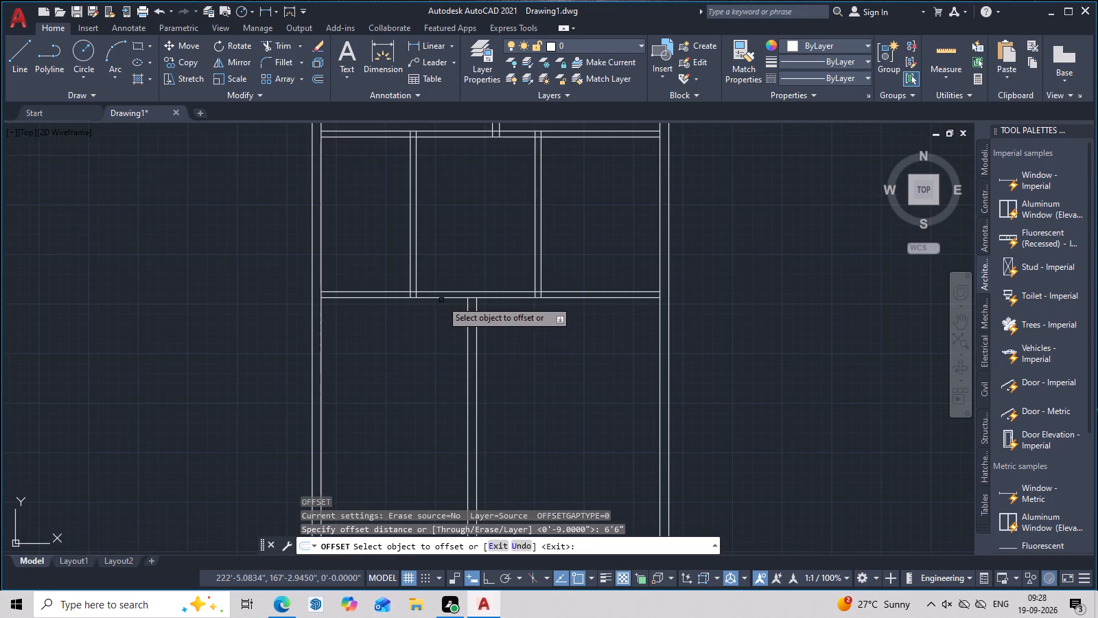
pyautogui.click(443, 297)
pyautogui.click(423, 426)
pyautogui.press('Escape')
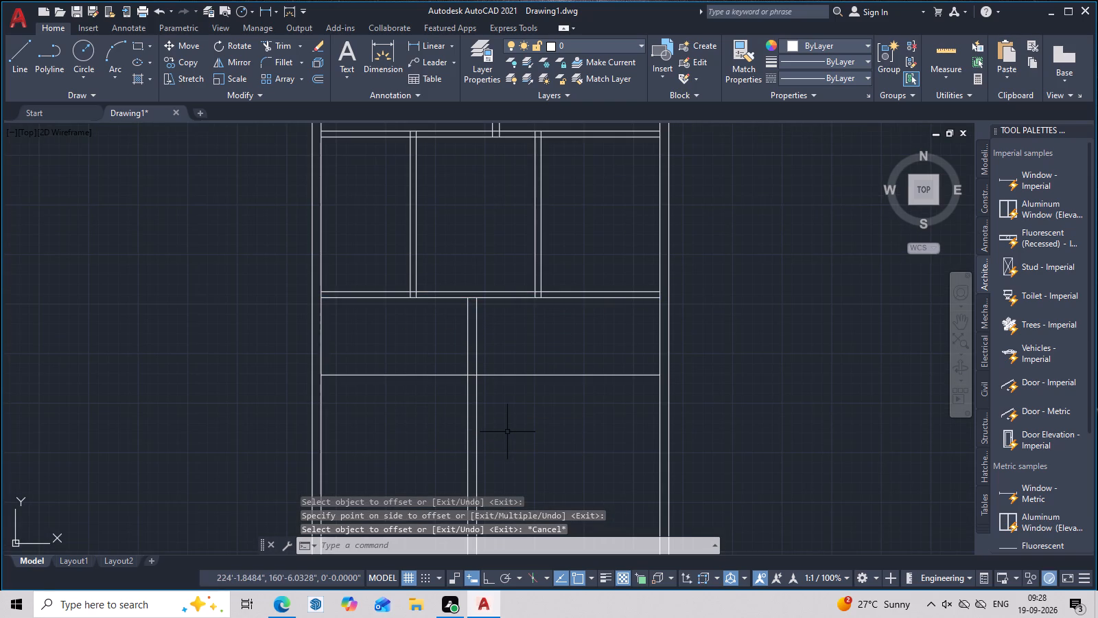
# Offset the new horizontal line 9" downward to form the fourth horizontal partition.
pyautogui.write('o')
pyautogui.press('space')
pyautogui.write('9')
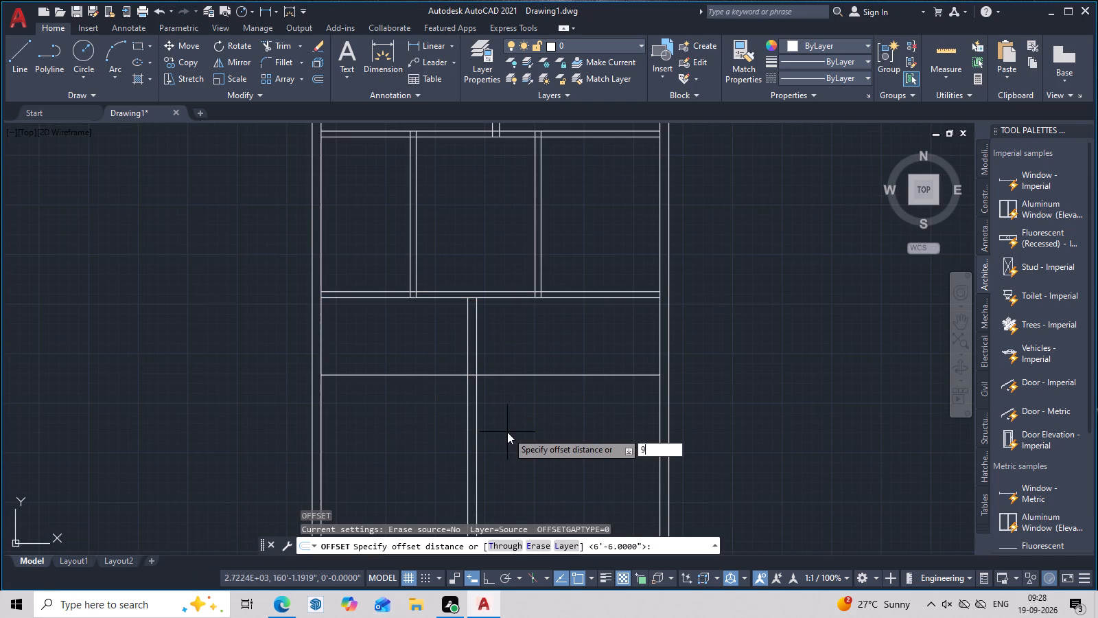
pyautogui.press('space')
pyautogui.click(382, 376)
pyautogui.click(376, 394)
pyautogui.moveTo(480, 440); pyautogui.dragTo(462, 453, button='middle')
pyautogui.press('Escape')
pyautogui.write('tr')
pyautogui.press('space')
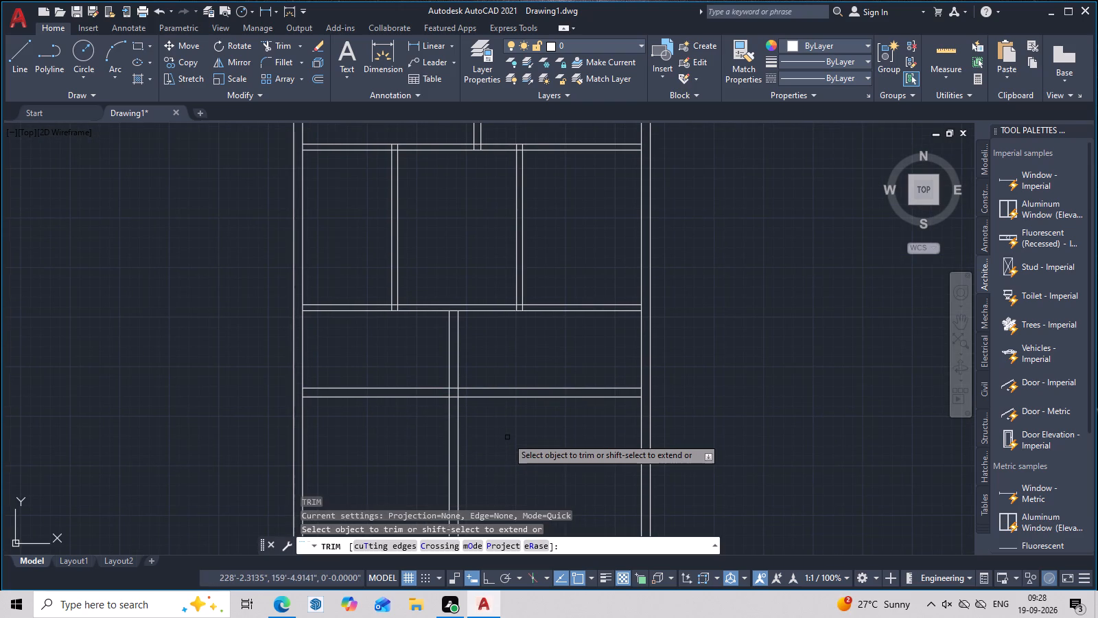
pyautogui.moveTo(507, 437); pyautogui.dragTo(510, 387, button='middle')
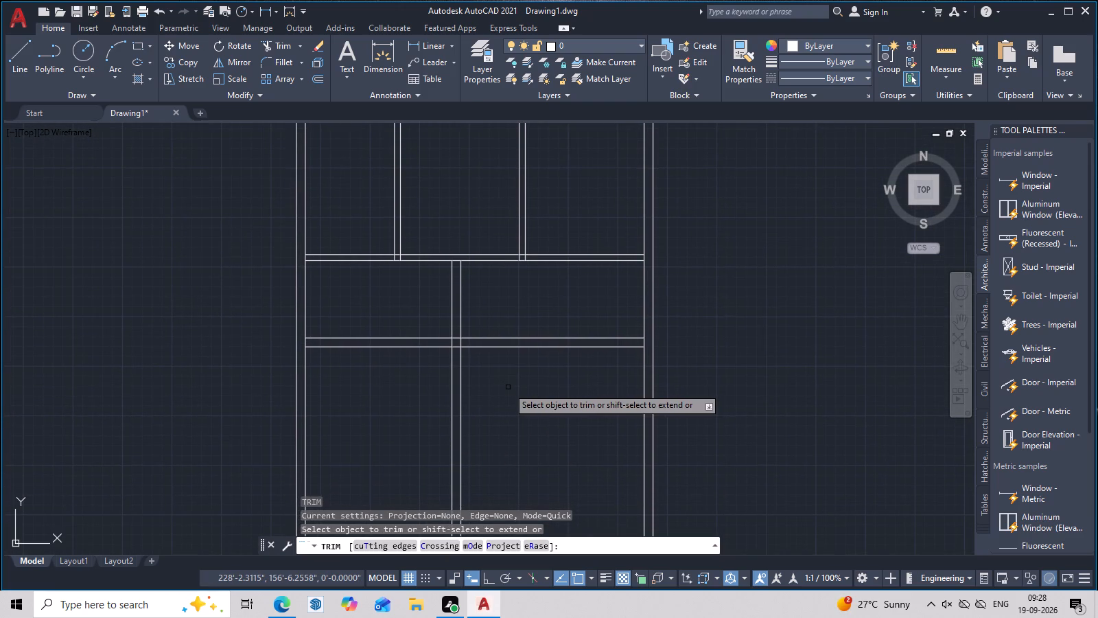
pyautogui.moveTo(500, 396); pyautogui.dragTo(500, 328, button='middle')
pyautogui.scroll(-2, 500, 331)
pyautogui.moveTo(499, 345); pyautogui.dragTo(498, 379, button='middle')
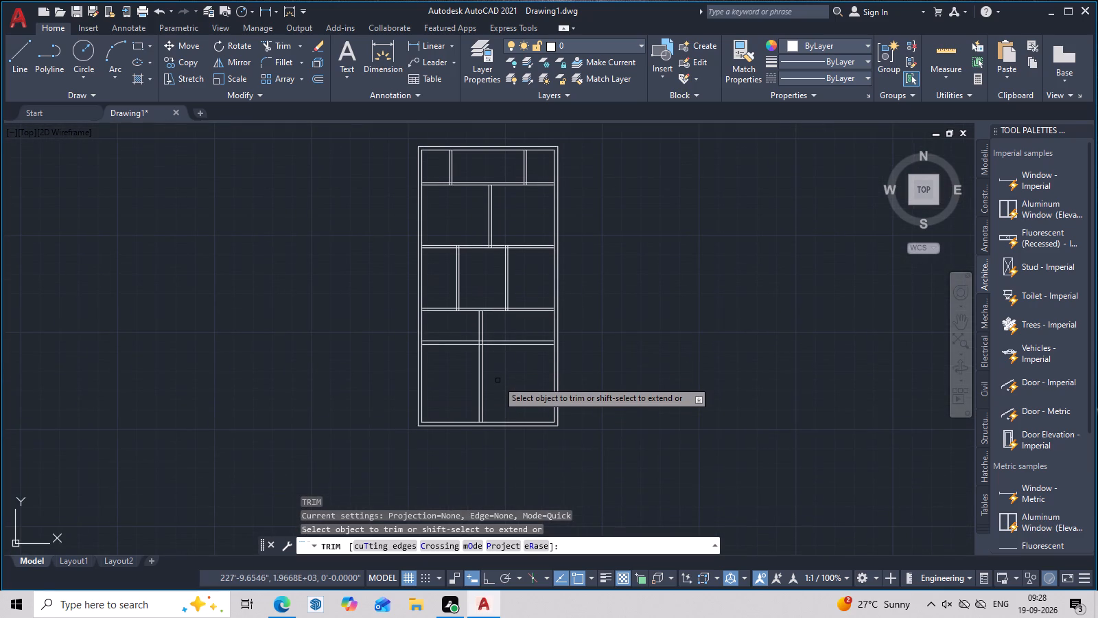
# Measure the bottom-left room below the fourth horizontal partition with the quick measure tool.
pyautogui.click(944, 50)
pyautogui.scroll(2, 456, 367)
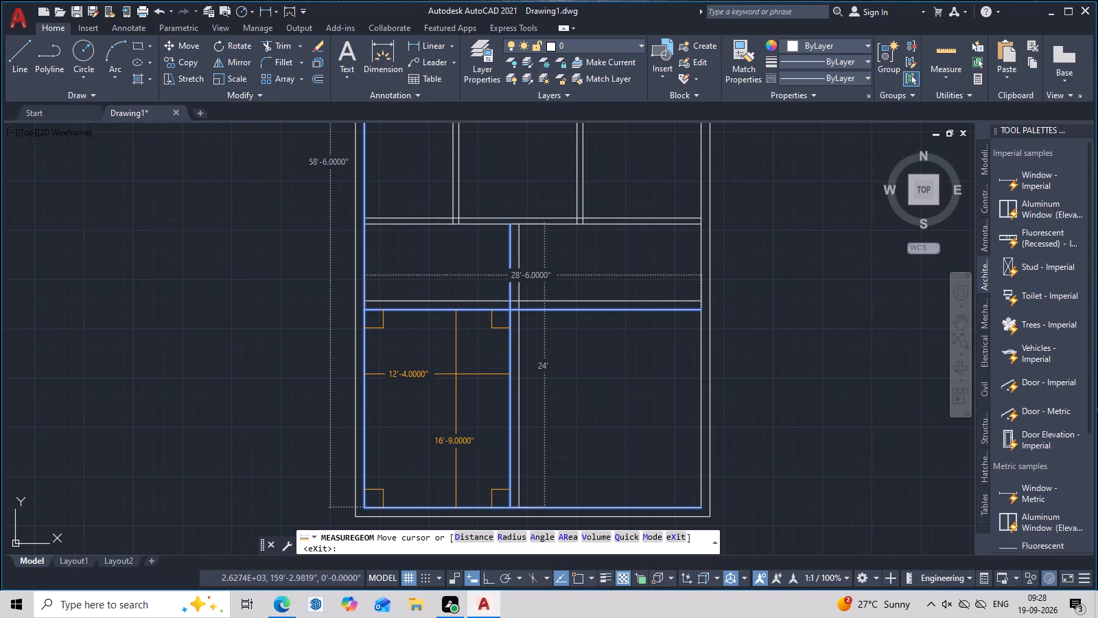
pyautogui.moveTo(454, 386); pyautogui.dragTo(460, 325, button='middle')
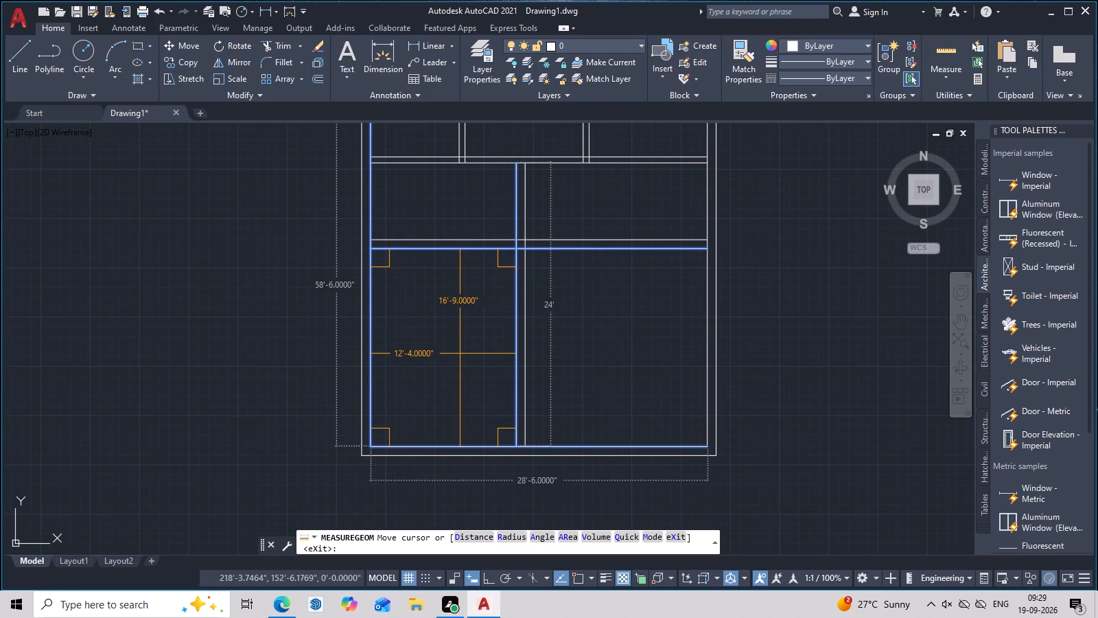
pyautogui.press('Escape')
# Erase the inner line of the plan's bottom wall.
pyautogui.scroll(2, 480, 370)
pyautogui.moveTo(468, 400); pyautogui.dragTo(472, 337, button='middle')
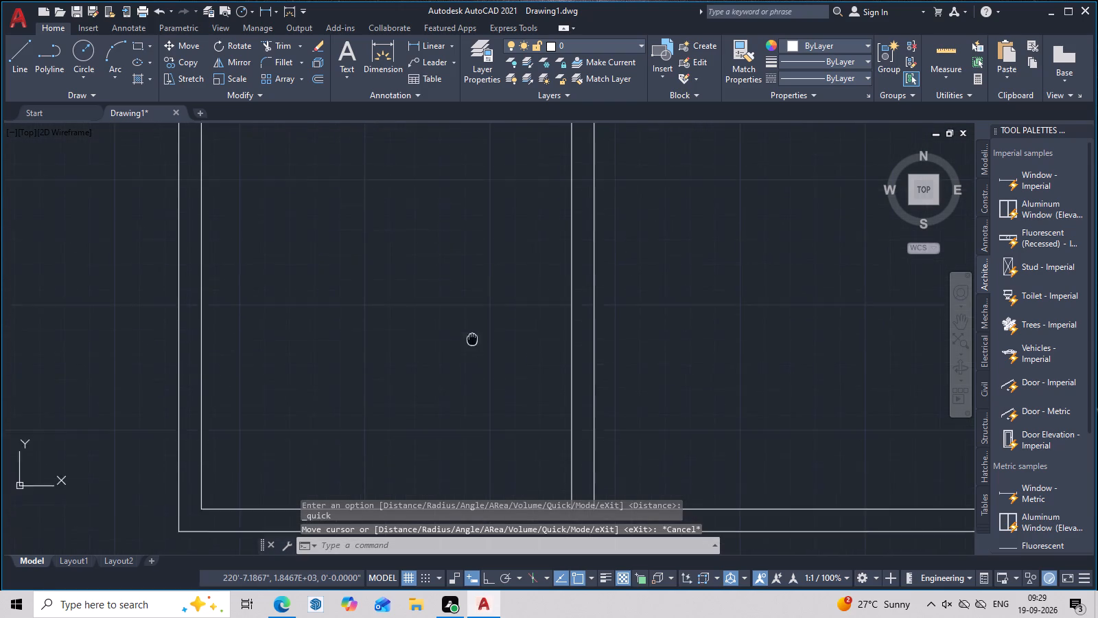
pyautogui.scroll(-3, 473, 324)
pyautogui.moveTo(468, 377); pyautogui.dragTo(465, 401, button='middle')
pyautogui.scroll(1, 480, 265)
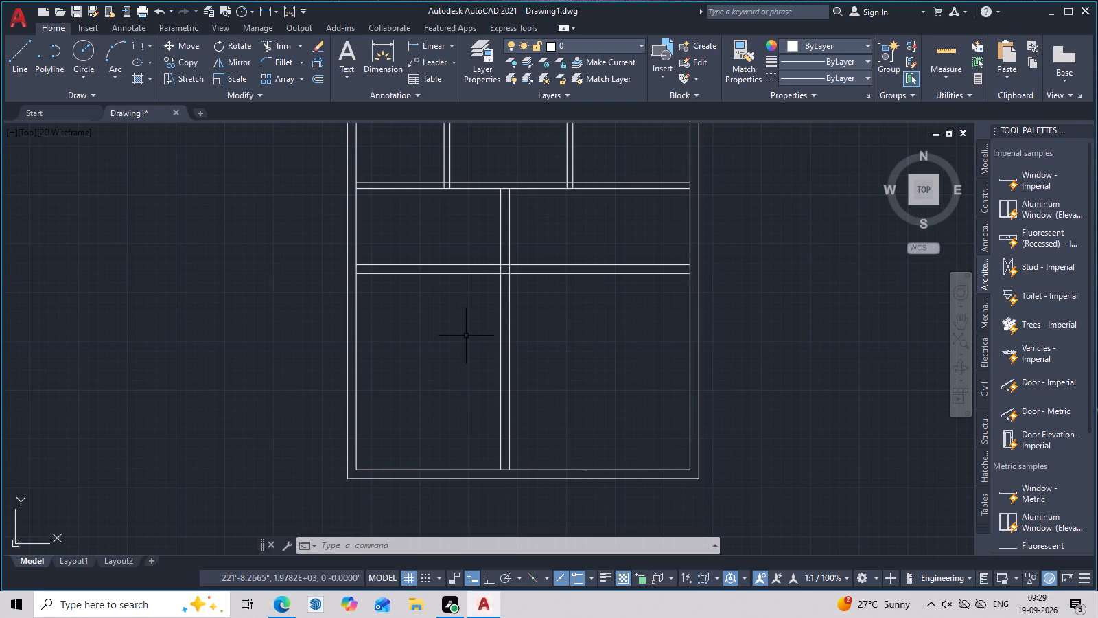
pyautogui.click(460, 468)
pyautogui.press('Delete')
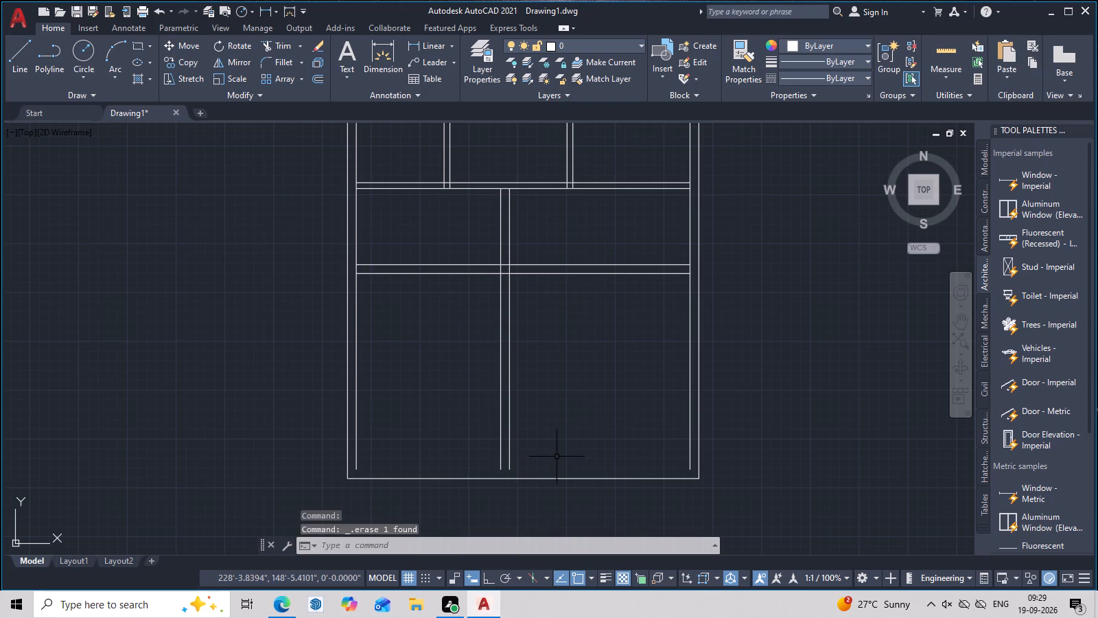
# Offset the lower line of the fourth horizontal partition 16'8" downward as the bottom wall's new inner line.
pyautogui.middleClick(617, 424)
pyautogui.press('Escape')
pyautogui.write('o')
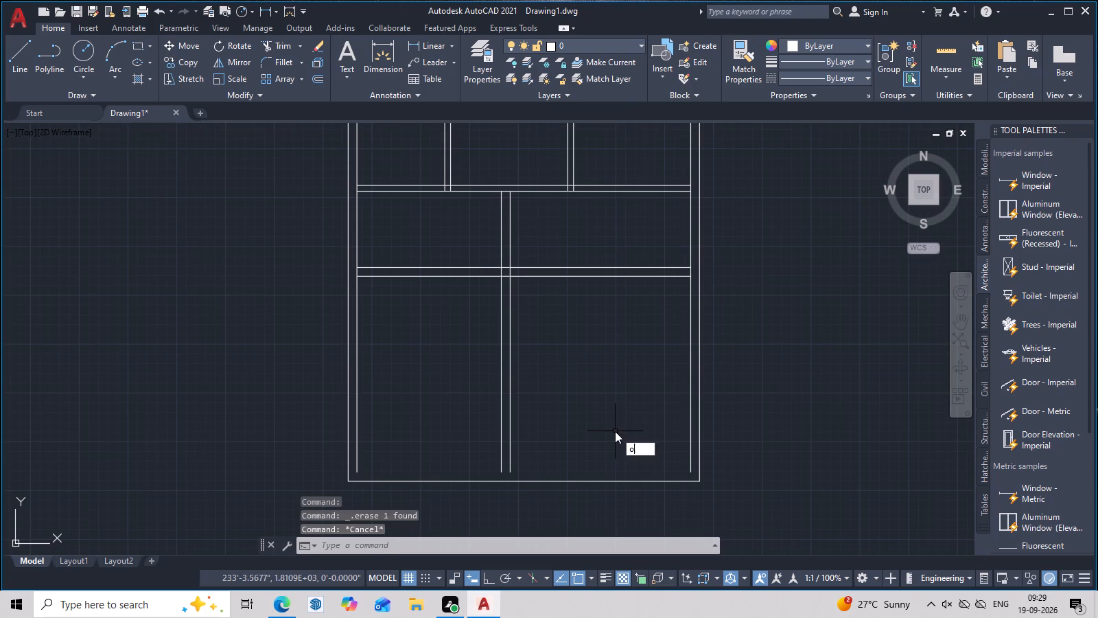
pyautogui.press('space')
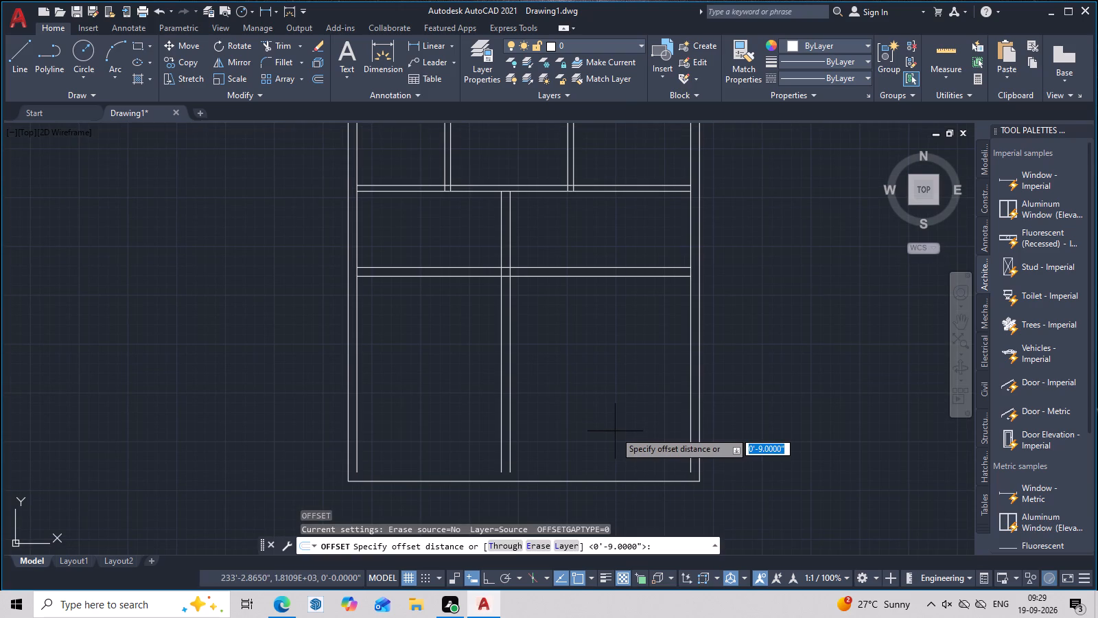
pyautogui.press('1')
pyautogui.write("6'")
pyautogui.press('8')
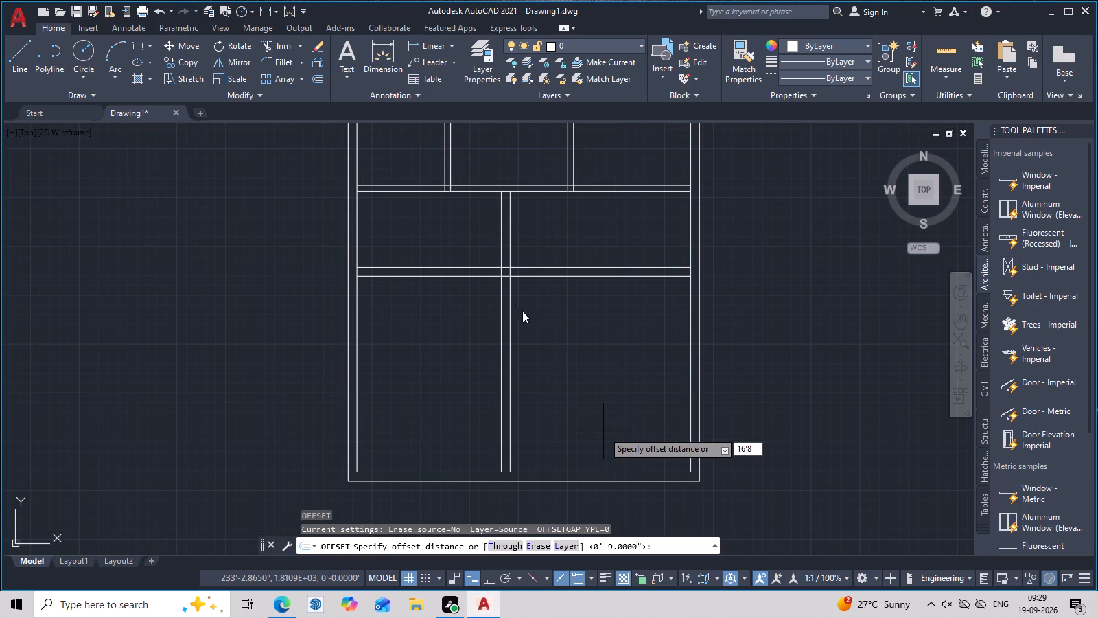
pyautogui.hotkey('shift', '"')
pyautogui.press('Return')
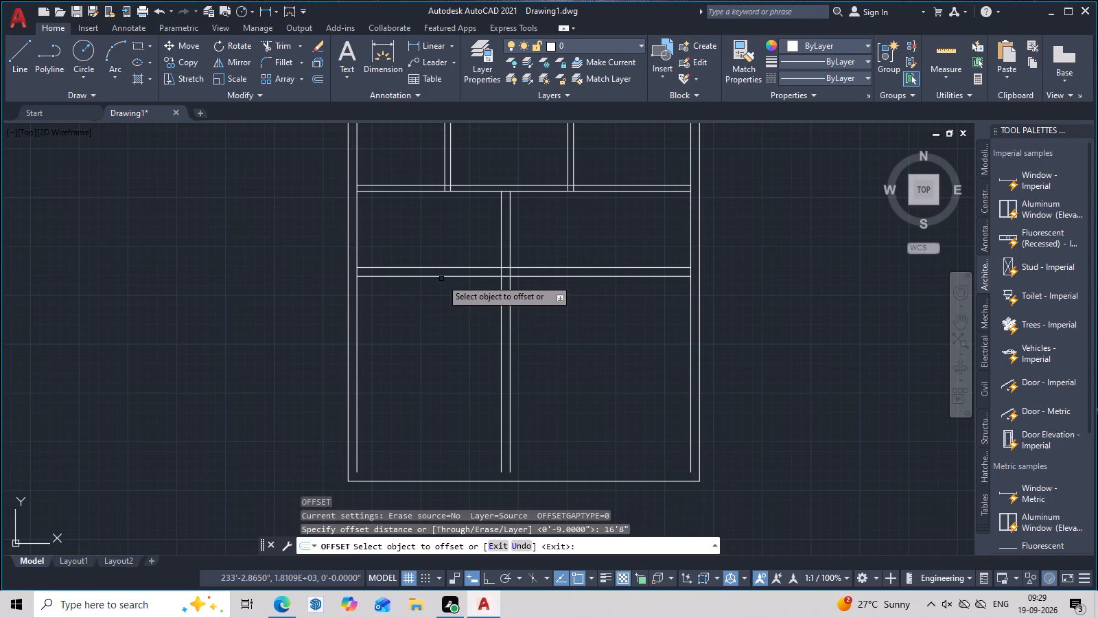
pyautogui.click(443, 277)
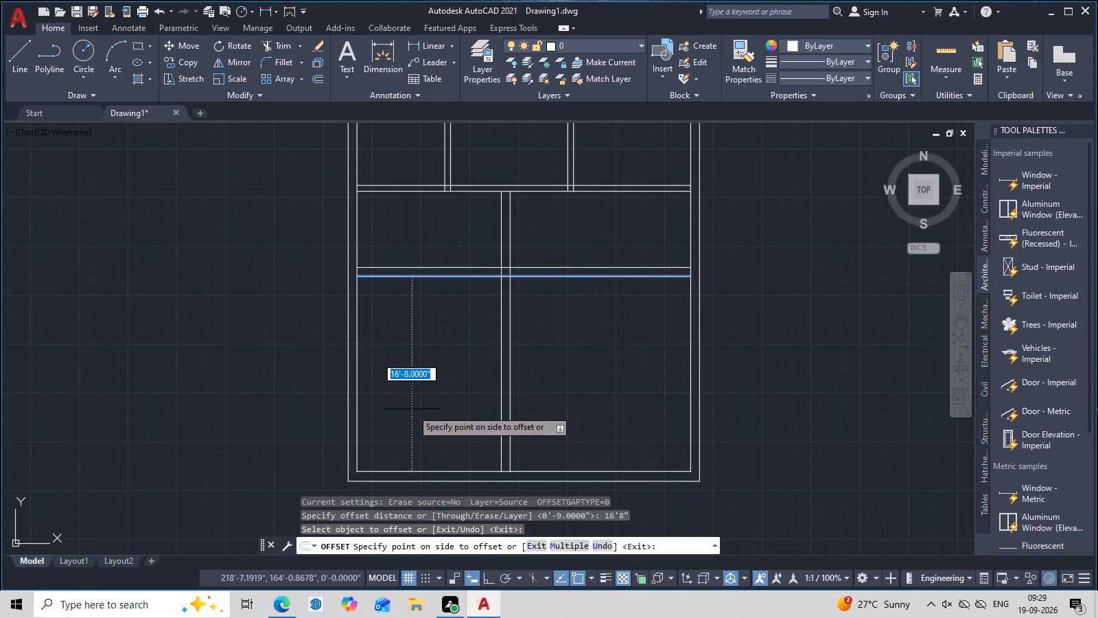
pyautogui.click(412, 409)
pyautogui.moveTo(442, 439); pyautogui.dragTo(458, 375, button='middle')
pyautogui.scroll(2, 305, 409)
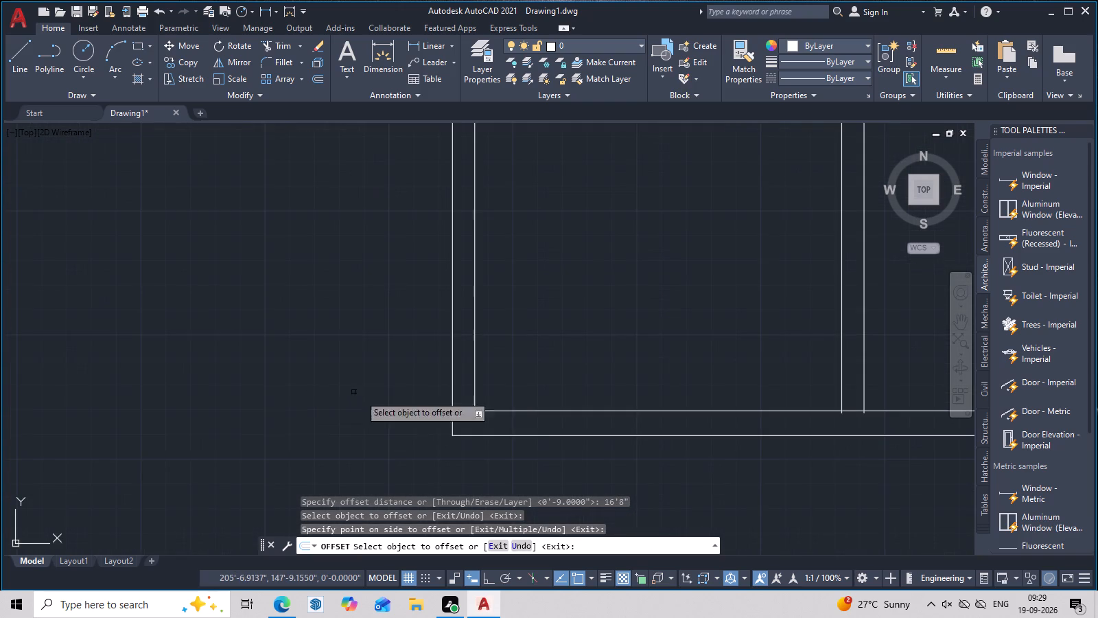
pyautogui.moveTo(425, 411); pyautogui.dragTo(409, 411, button='middle')
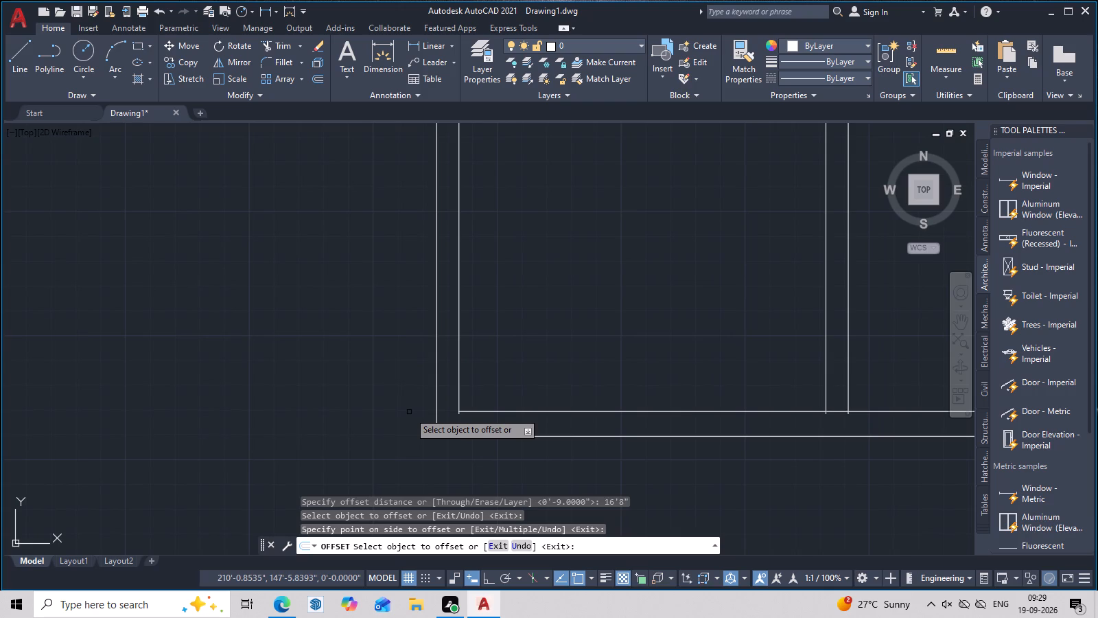
pyautogui.moveTo(461, 420); pyautogui.dragTo(422, 426, button='middle')
pyautogui.press('Escape')
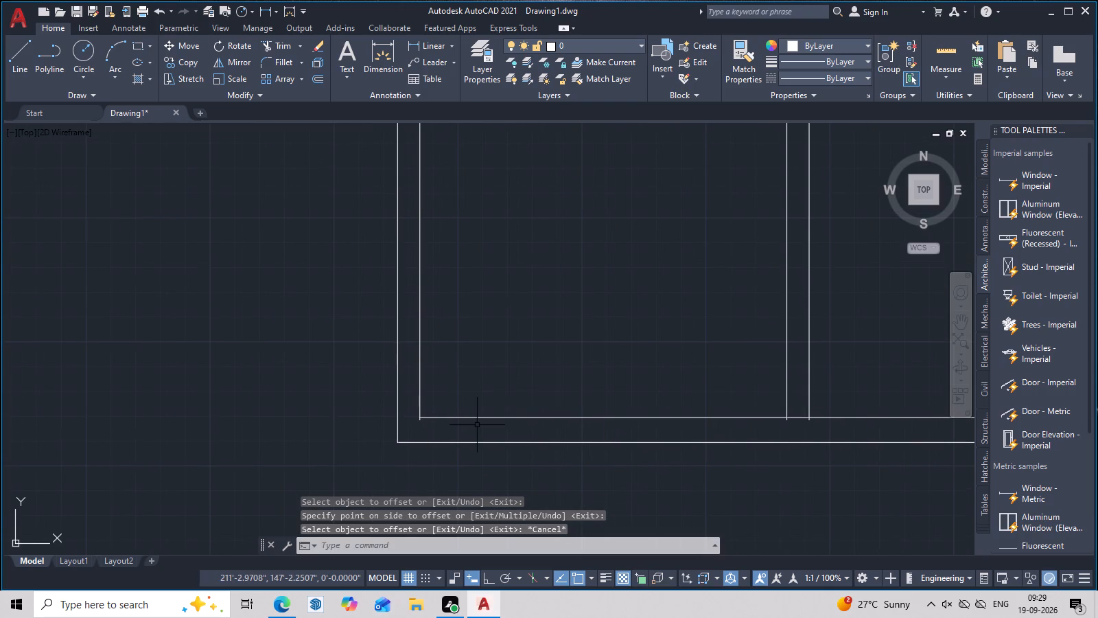
# Trim the inner lines of the left and right walls where they overrun the new inner line of the bottom wall.
pyautogui.write('tr')
pyautogui.press('space')
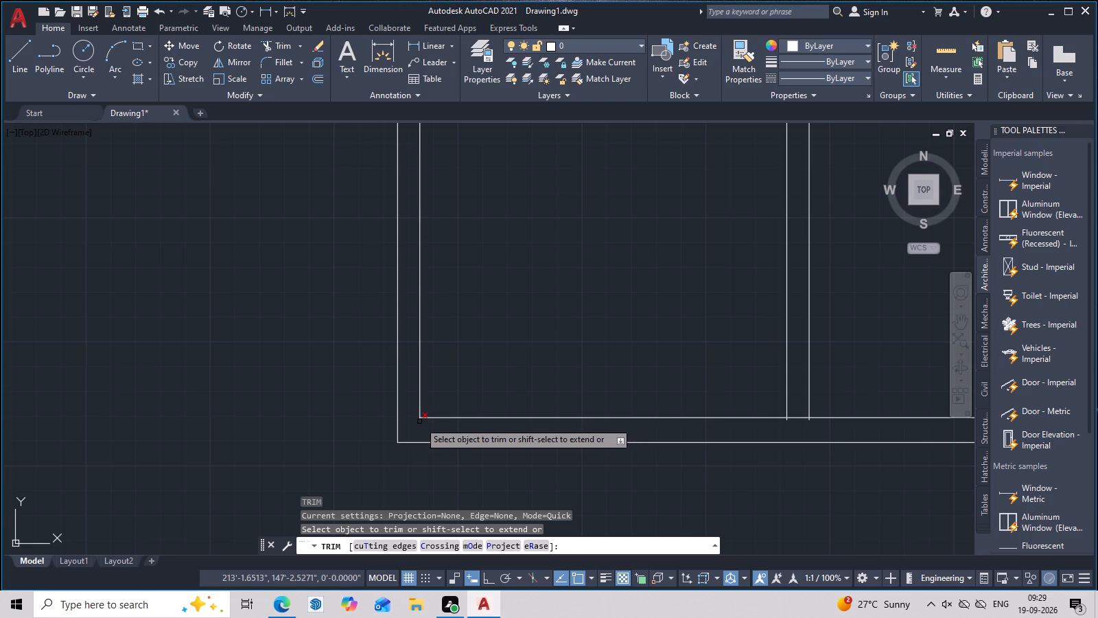
pyautogui.click(419, 422)
pyautogui.scroll(-5, 405, 399)
pyautogui.moveTo(469, 398); pyautogui.dragTo(449, 442, button='middle')
pyautogui.scroll(5, 473, 434)
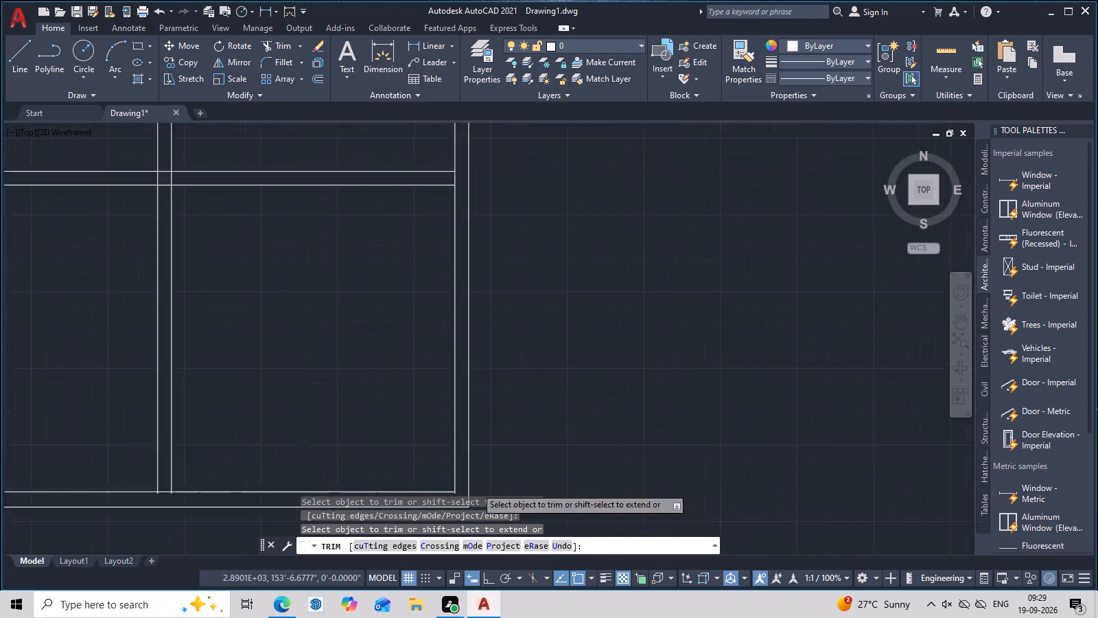
pyautogui.scroll(1, 476, 487)
pyautogui.moveTo(478, 468); pyautogui.dragTo(529, 389, button='middle')
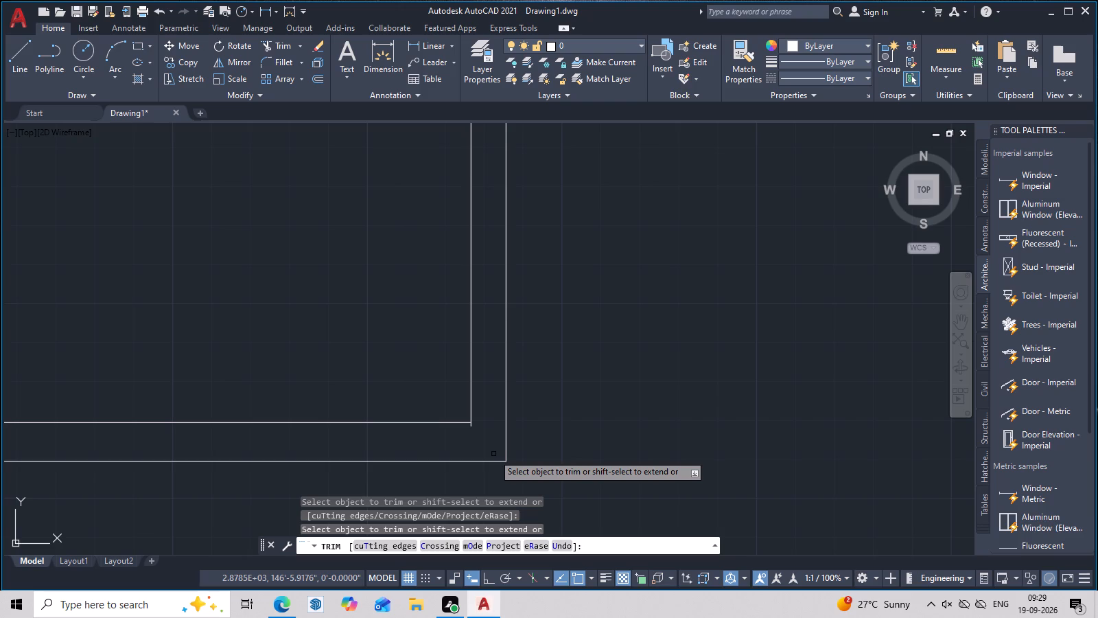
pyautogui.scroll(3, 477, 411)
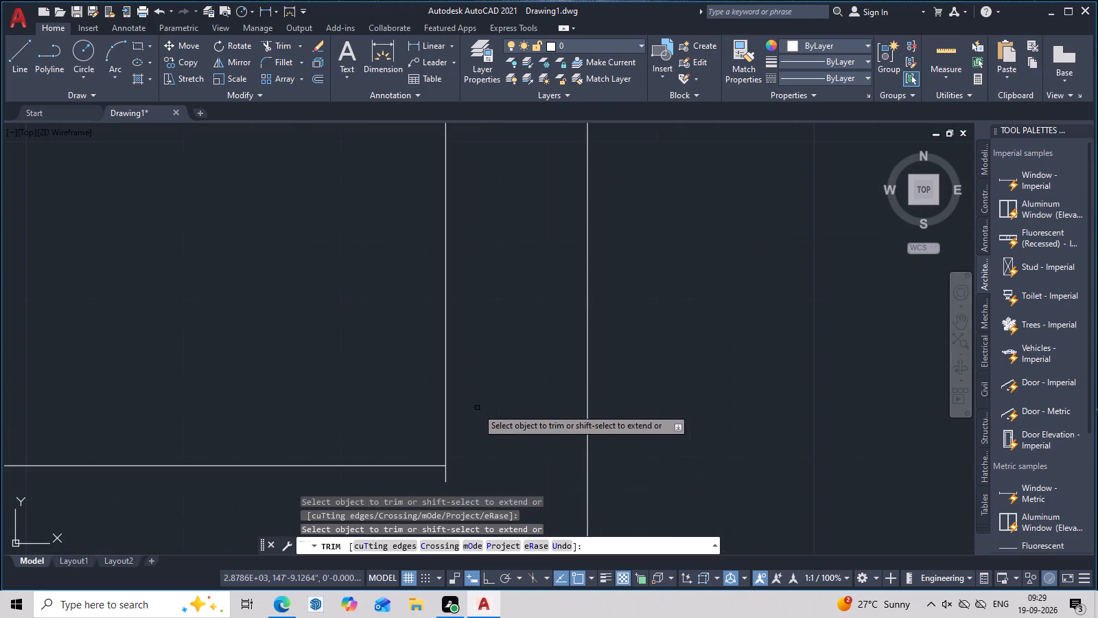
pyautogui.moveTo(452, 472); pyautogui.dragTo(482, 441, button='middle')
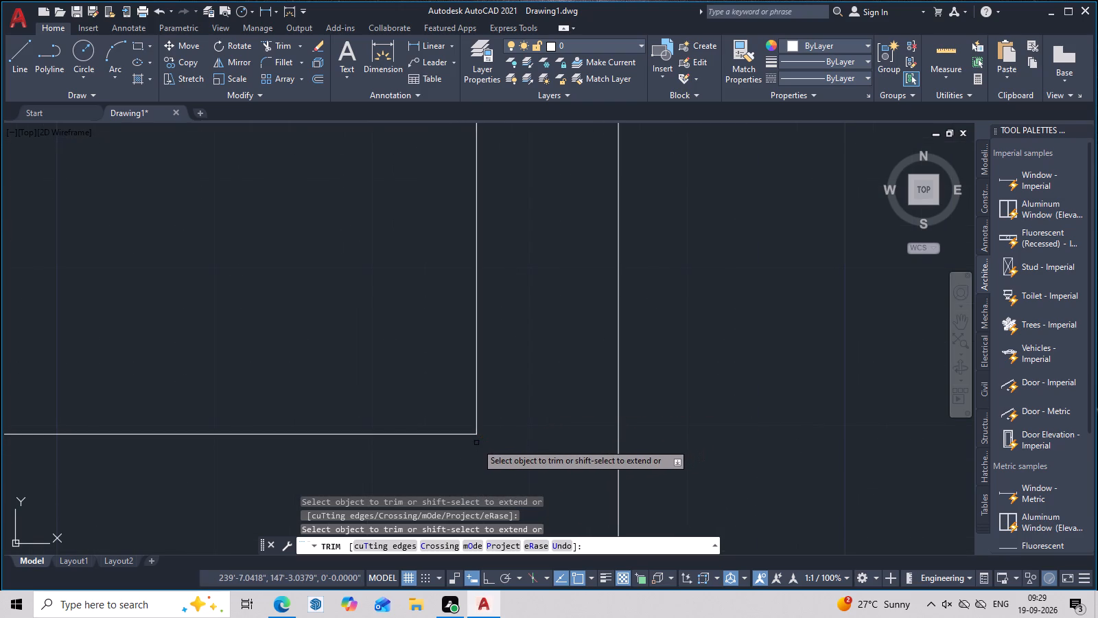
pyautogui.click(476, 443)
# Measure the bottom-right room below the fourth horizontal partition with the quick measure tool.
pyautogui.scroll(-9, 517, 442)
pyautogui.moveTo(532, 446); pyautogui.dragTo(537, 494, button='middle')
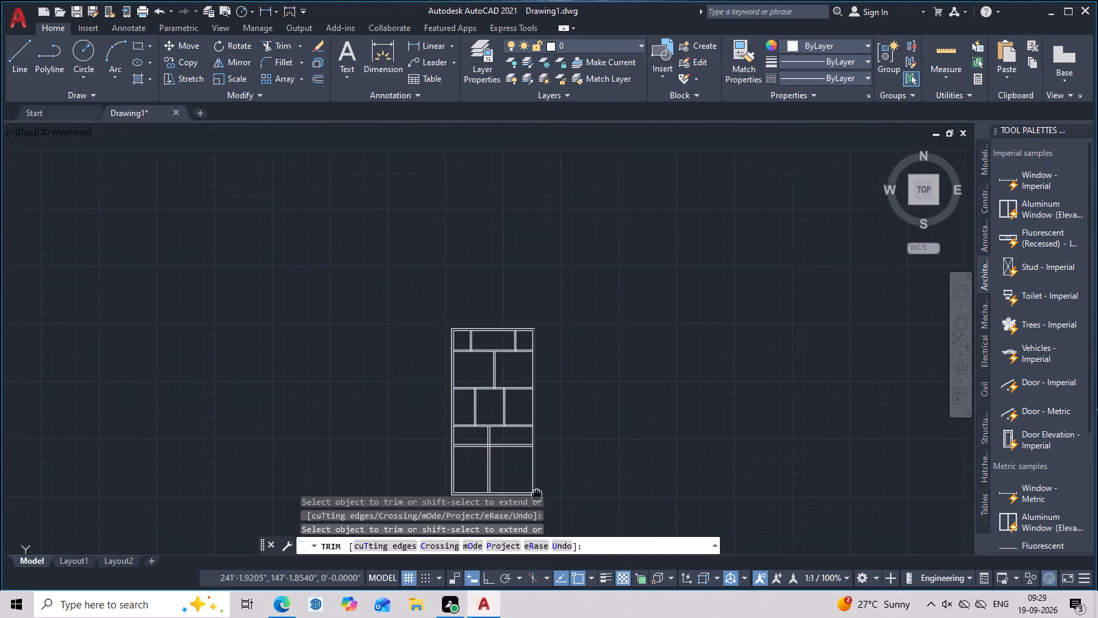
pyautogui.click(941, 53)
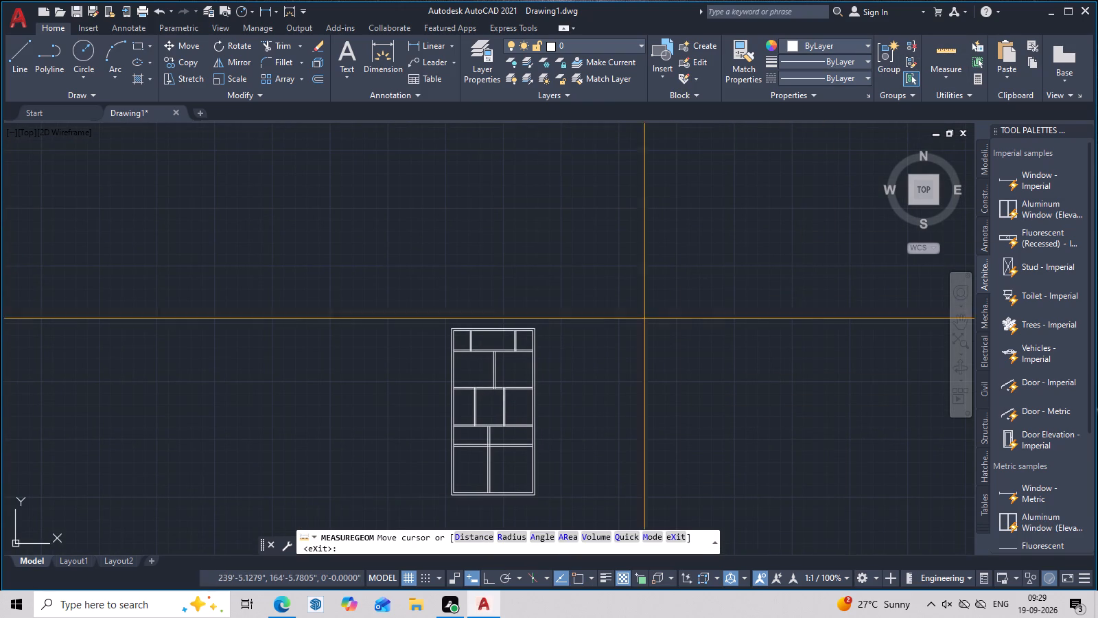
pyautogui.moveTo(626, 371); pyautogui.dragTo(701, 176, button='middle')
pyautogui.scroll(3, 555, 253)
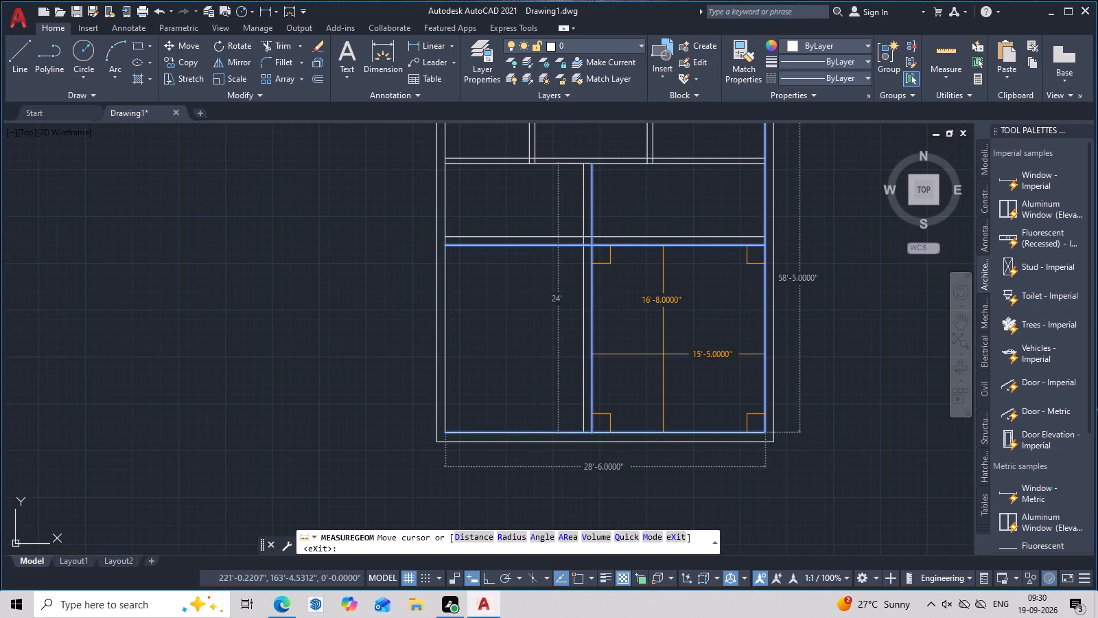
pyautogui.moveTo(663, 354); pyautogui.dragTo(606, 429, button='middle')
pyautogui.press('Escape')
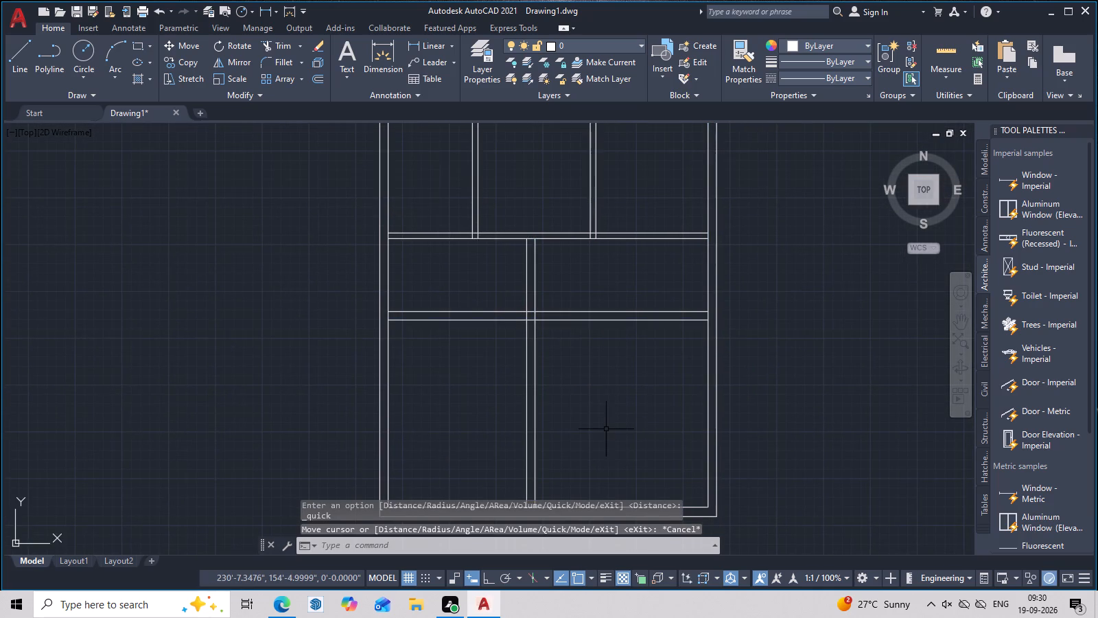
# Trim away both lines of the fourth horizontal partition between the lower vertical partition and the right wall.
pyautogui.scroll(-1, 606, 429)
pyautogui.moveTo(606, 429); pyautogui.dragTo(575, 498, button='middle')
pyautogui.scroll(2, 597, 436)
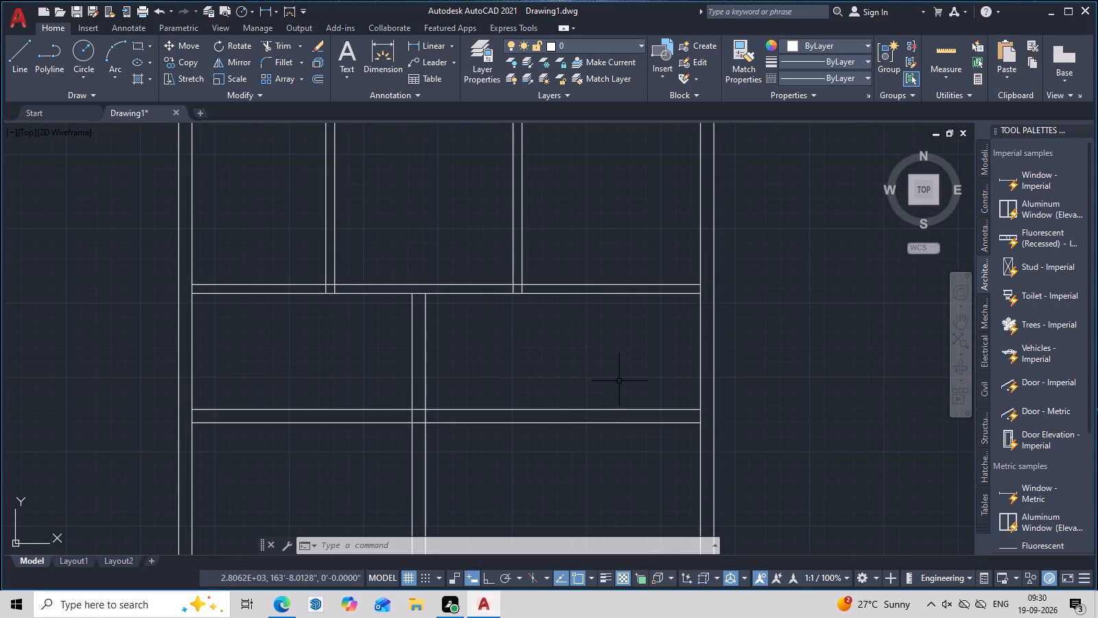
pyautogui.scroll(-1, 620, 373)
pyautogui.moveTo(620, 373); pyautogui.dragTo(607, 412, button='middle')
pyautogui.press('Escape')
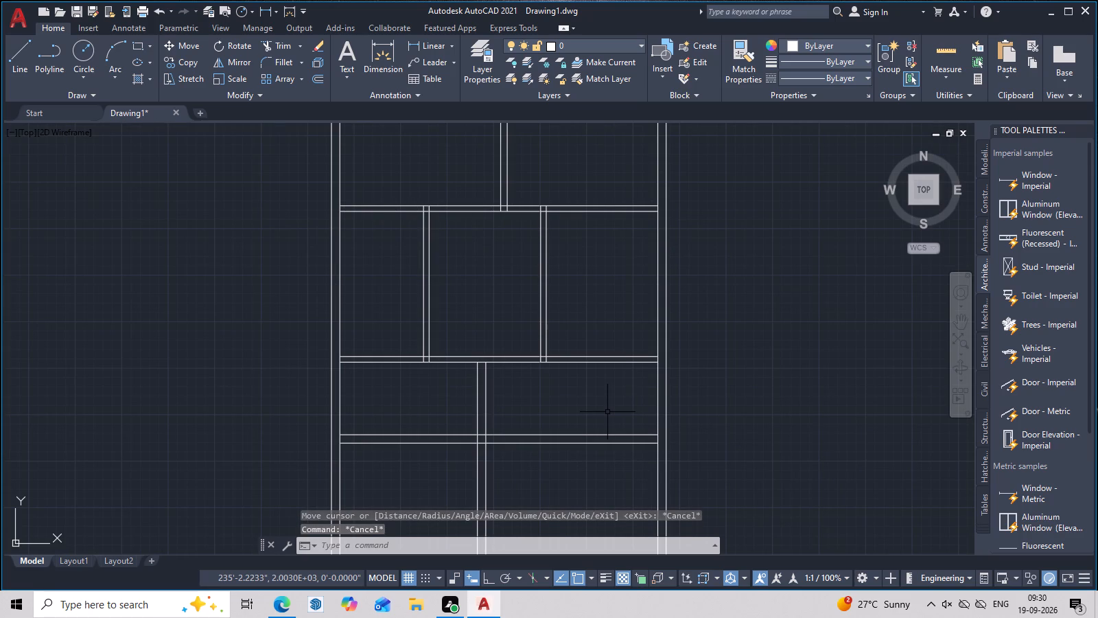
pyautogui.write('tr')
pyautogui.press('space')
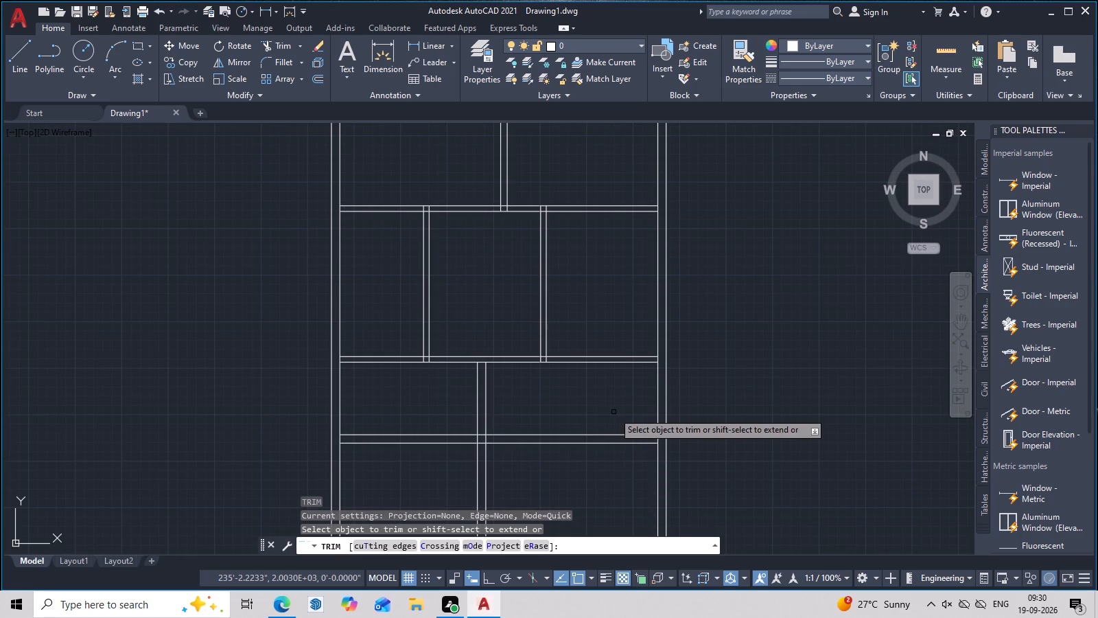
pyautogui.click(604, 438)
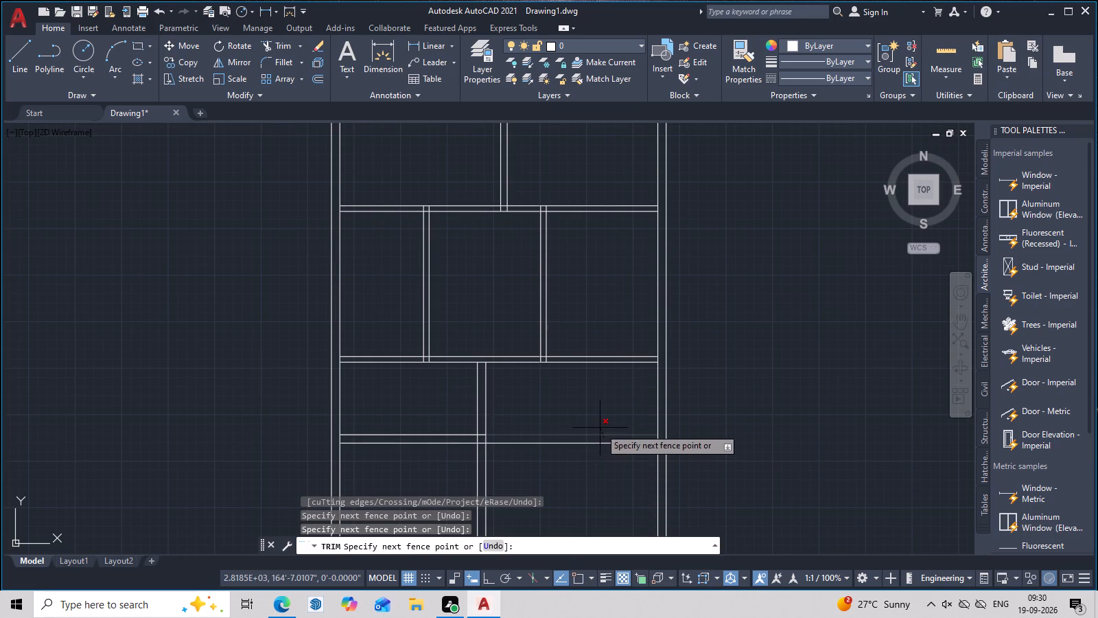
pyautogui.moveTo(600, 428); pyautogui.dragTo(596, 443)
pyautogui.moveTo(594, 440); pyautogui.dragTo(583, 463)
pyautogui.scroll(-3, 570, 450)
pyautogui.moveTo(568, 449); pyautogui.dragTo(559, 472, button='middle')
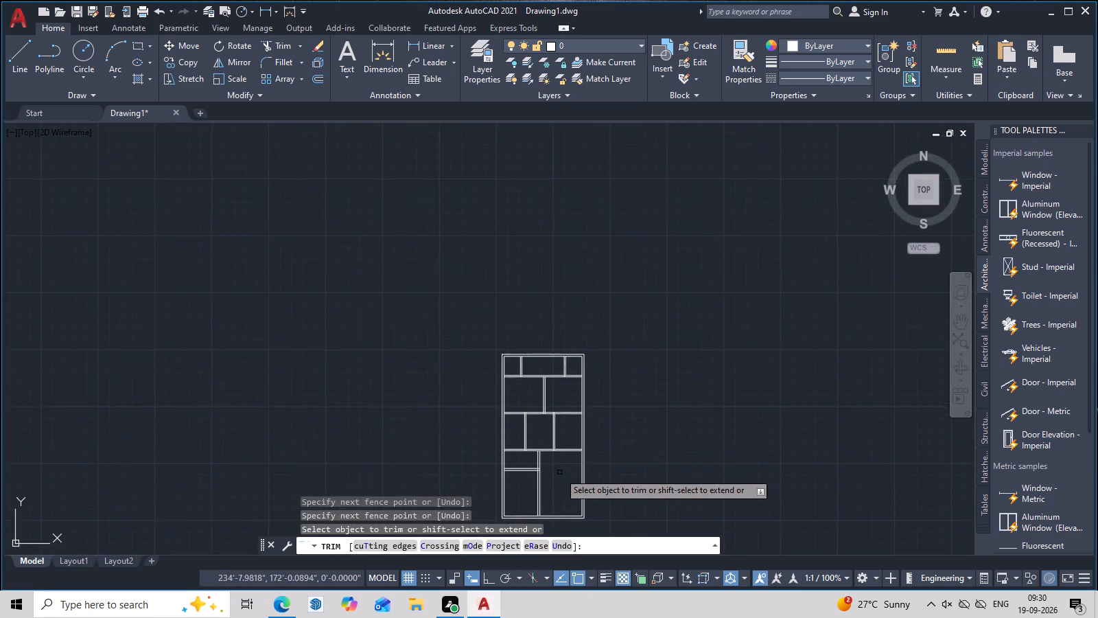
pyautogui.scroll(3, 559, 471)
pyautogui.moveTo(569, 457); pyautogui.dragTo(573, 400, button='middle')
pyautogui.press('Escape')
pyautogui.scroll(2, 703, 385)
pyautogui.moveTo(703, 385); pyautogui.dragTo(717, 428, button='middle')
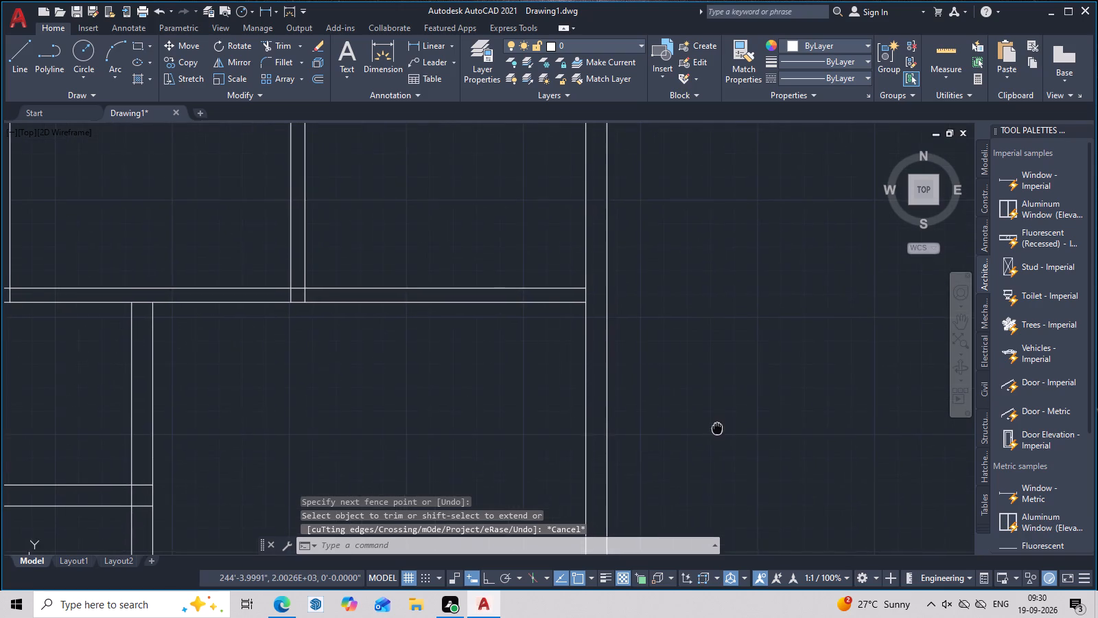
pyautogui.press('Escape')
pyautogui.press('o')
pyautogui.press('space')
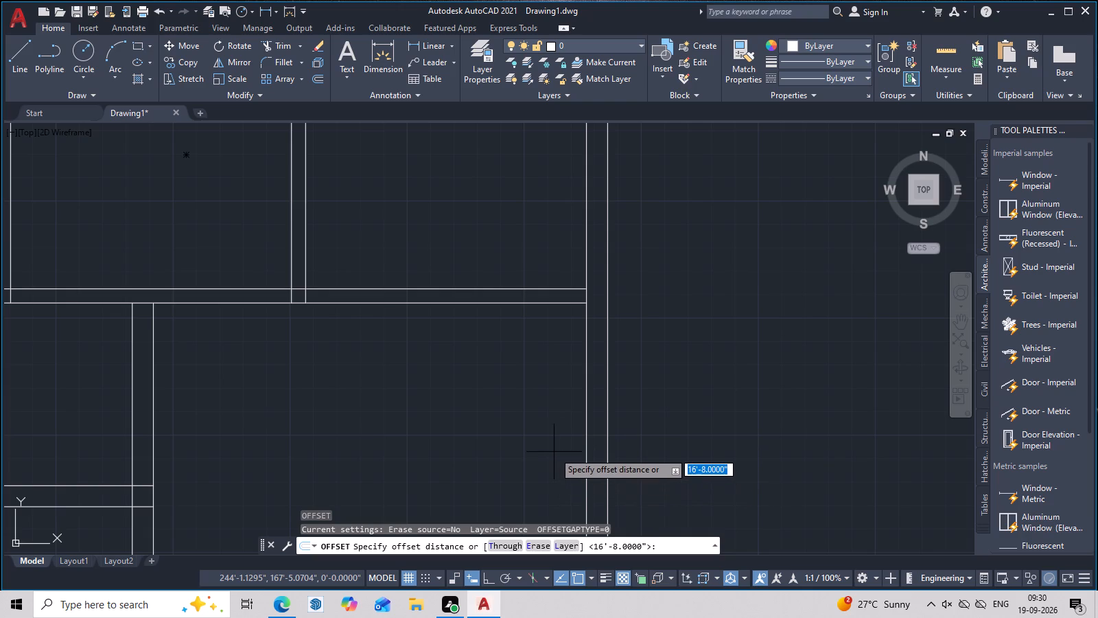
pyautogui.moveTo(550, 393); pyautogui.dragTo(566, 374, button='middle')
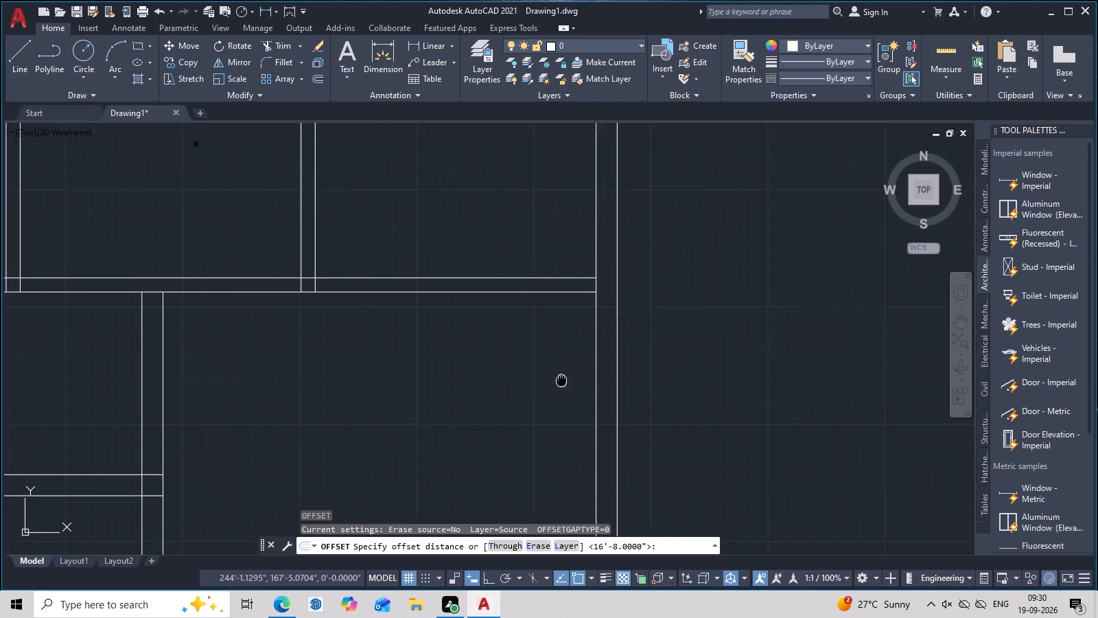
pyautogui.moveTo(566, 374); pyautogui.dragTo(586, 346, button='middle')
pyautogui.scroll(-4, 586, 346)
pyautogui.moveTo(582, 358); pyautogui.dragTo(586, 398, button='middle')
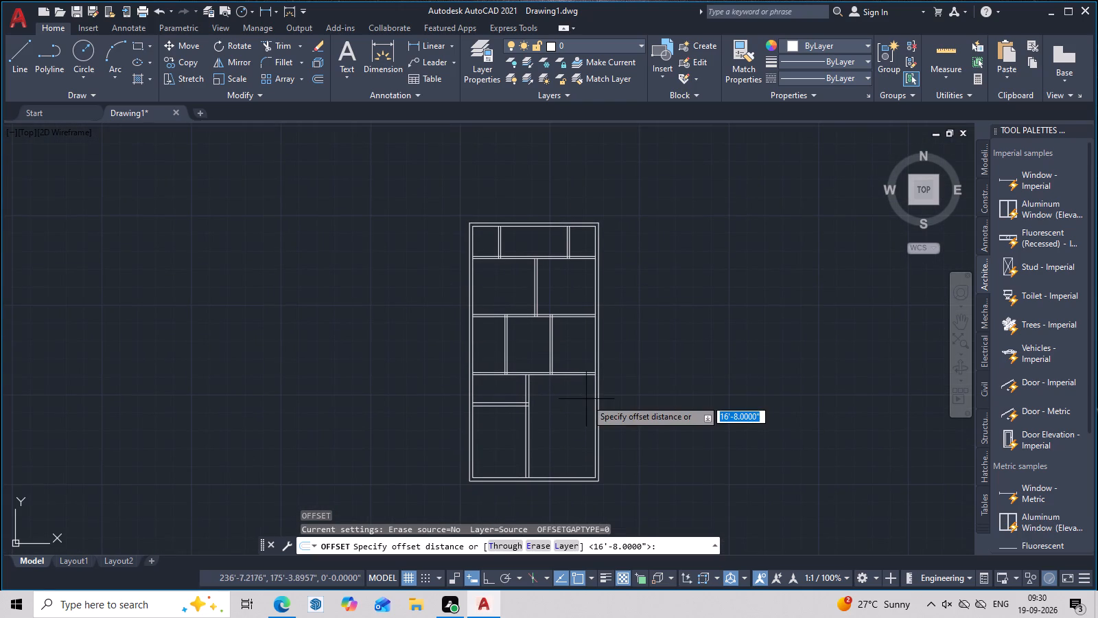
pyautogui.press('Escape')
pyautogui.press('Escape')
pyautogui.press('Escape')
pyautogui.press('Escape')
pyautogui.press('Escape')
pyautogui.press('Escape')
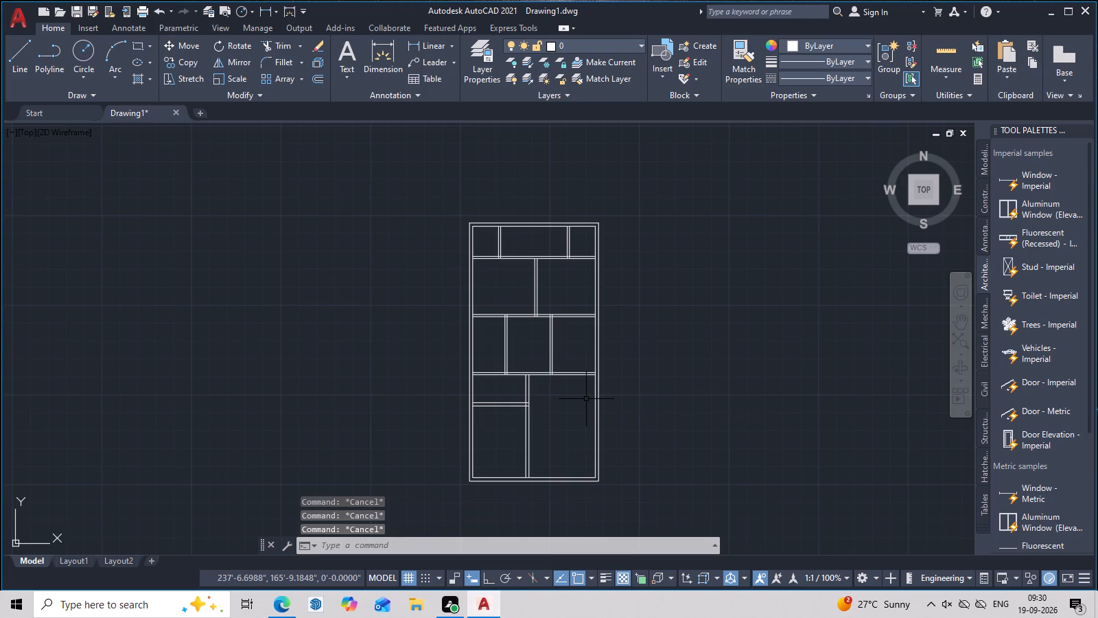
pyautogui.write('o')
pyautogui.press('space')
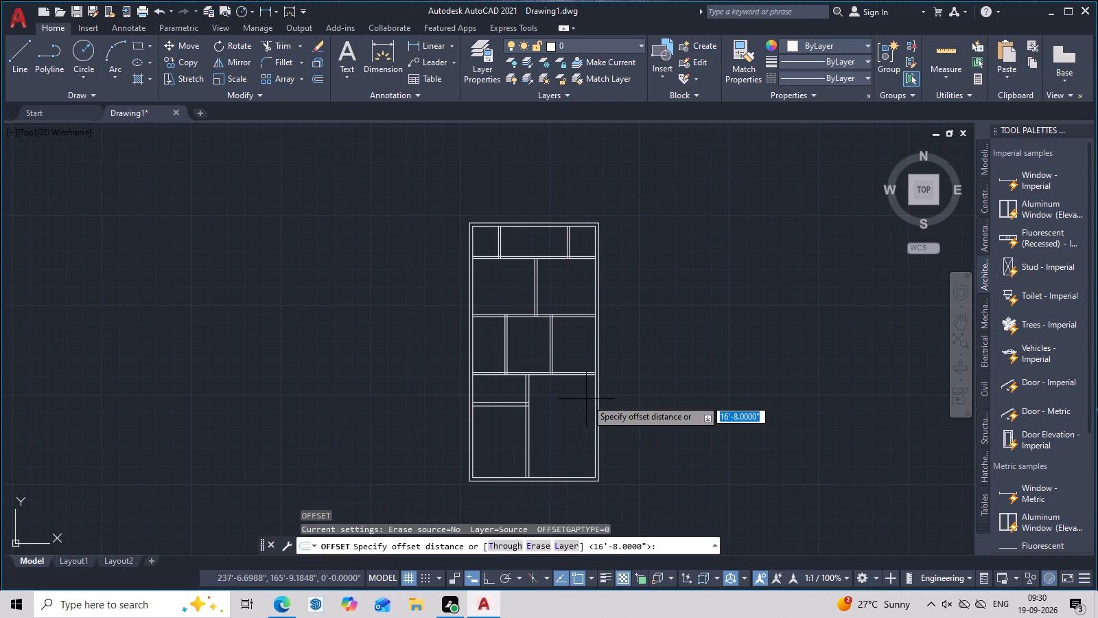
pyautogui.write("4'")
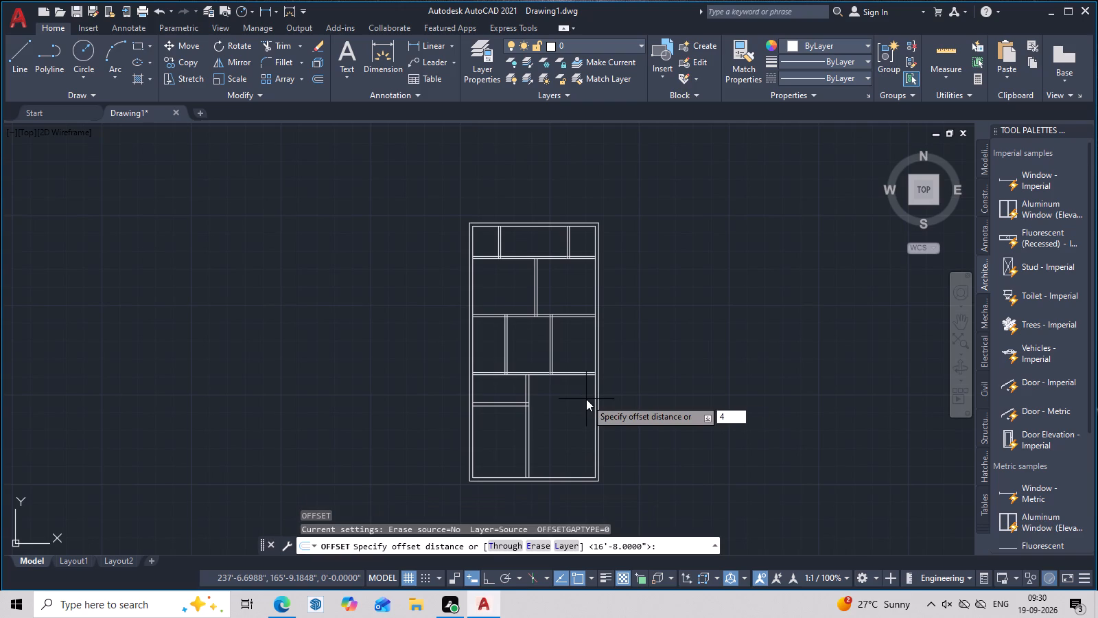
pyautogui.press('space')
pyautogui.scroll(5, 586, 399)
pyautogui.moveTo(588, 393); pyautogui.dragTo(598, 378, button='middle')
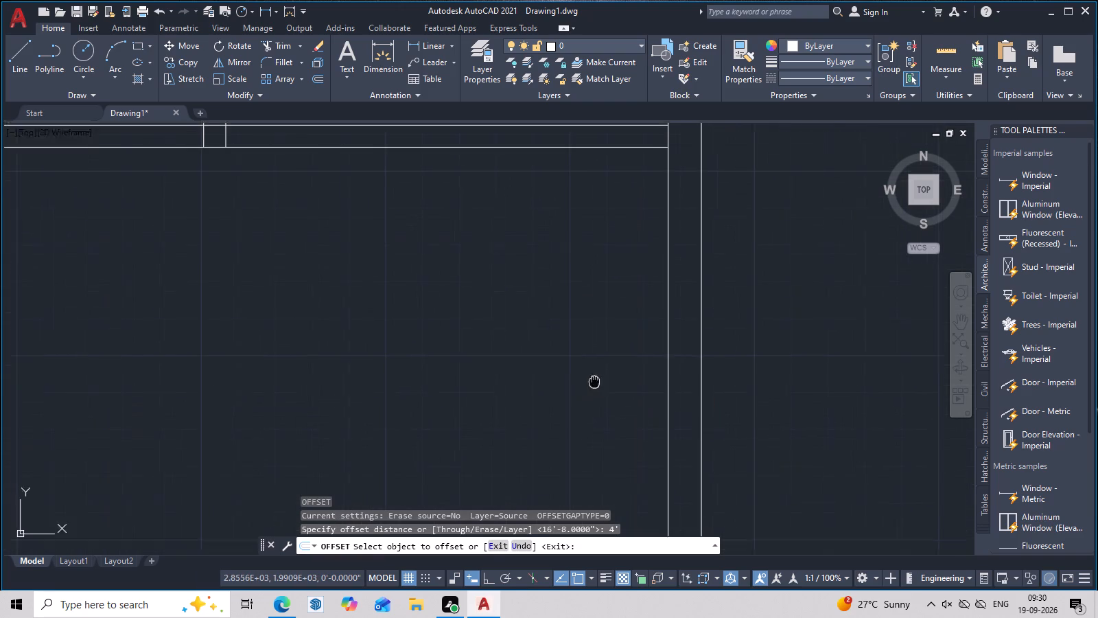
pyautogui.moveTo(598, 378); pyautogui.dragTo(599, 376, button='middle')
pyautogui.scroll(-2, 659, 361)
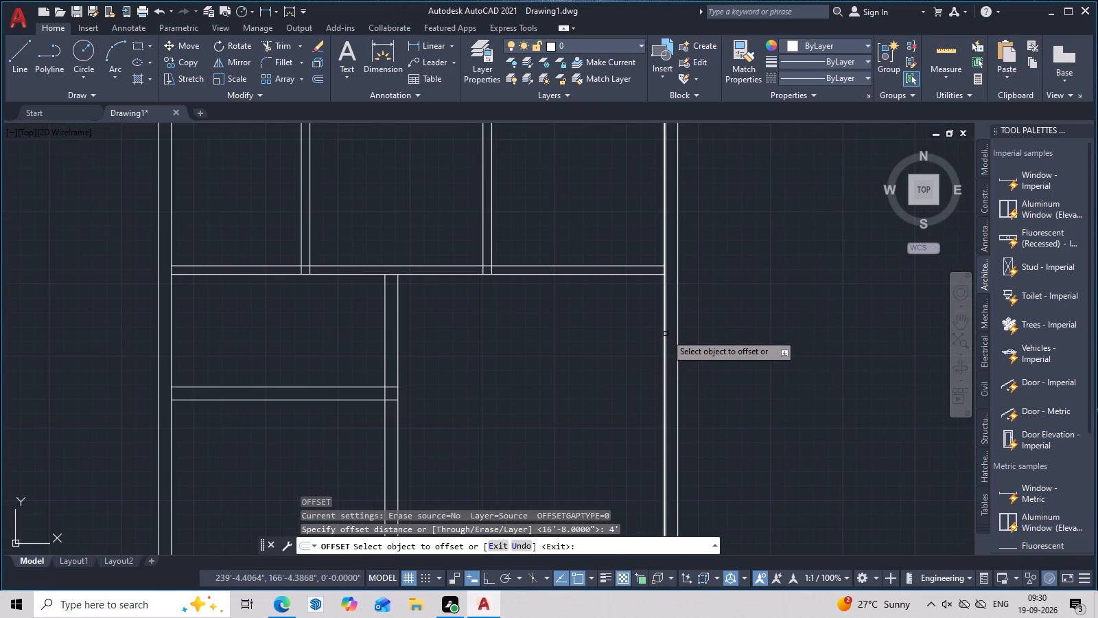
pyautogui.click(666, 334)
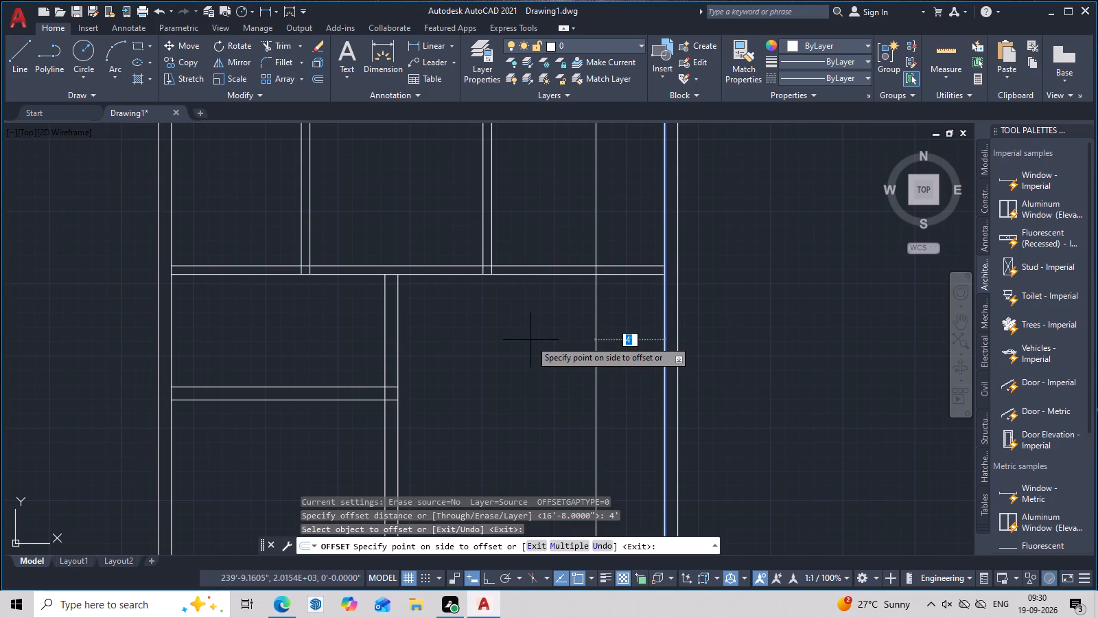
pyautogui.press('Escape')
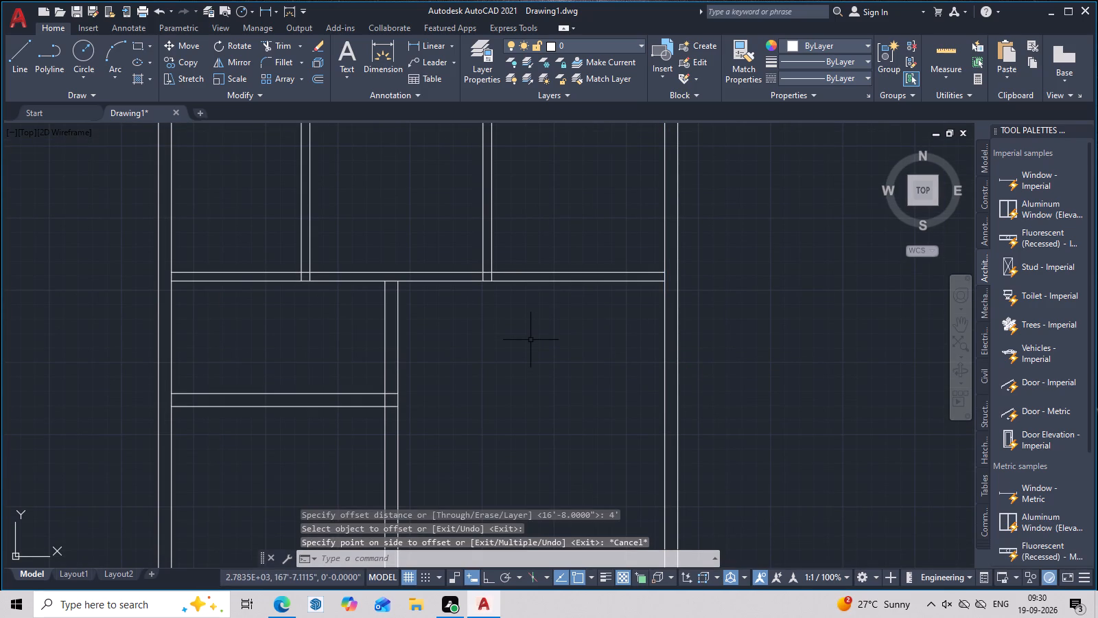
# Offset the right wall's inner line 7' inward to mark the left side of a small room.
pyautogui.write('o')
pyautogui.press('space')
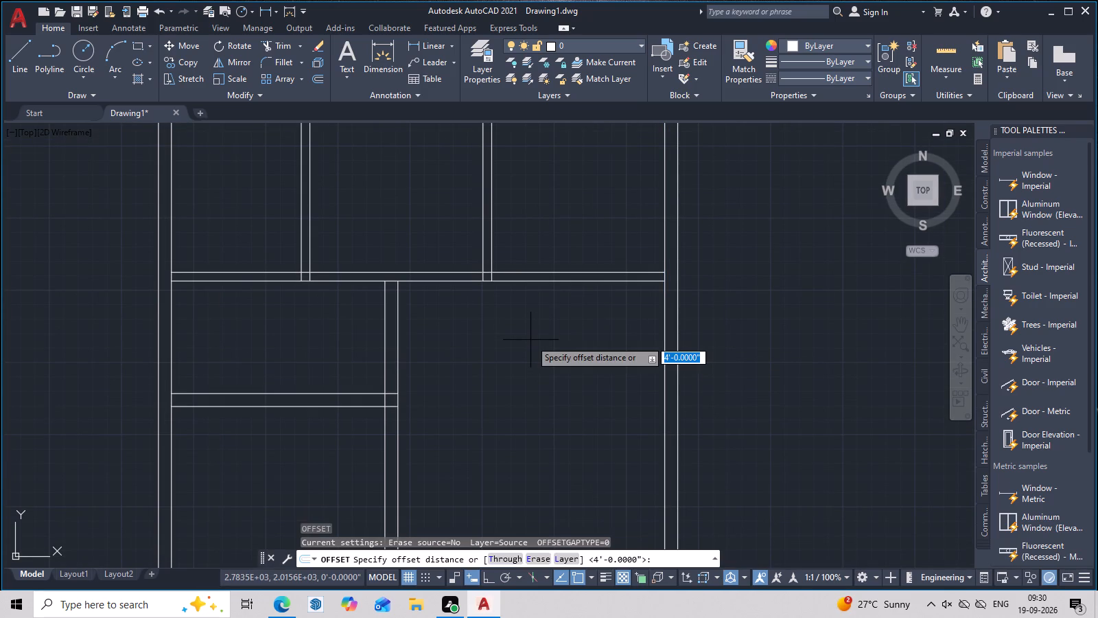
pyautogui.press('4')
pyautogui.press('BackSpace')
pyautogui.press('7')
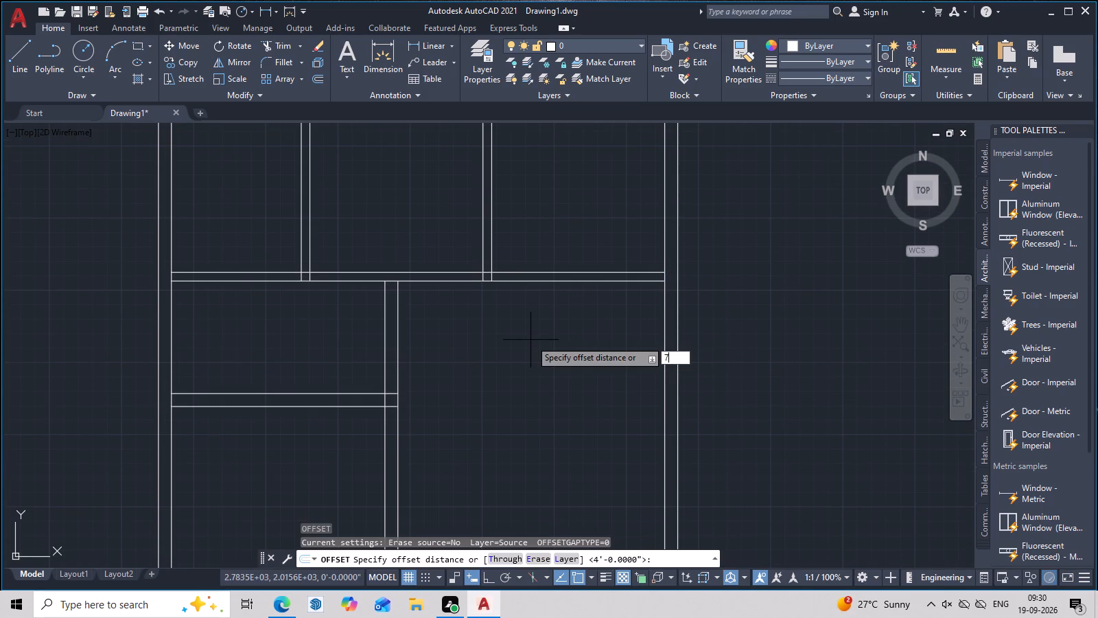
pyautogui.press("'")
pyautogui.press('Return')
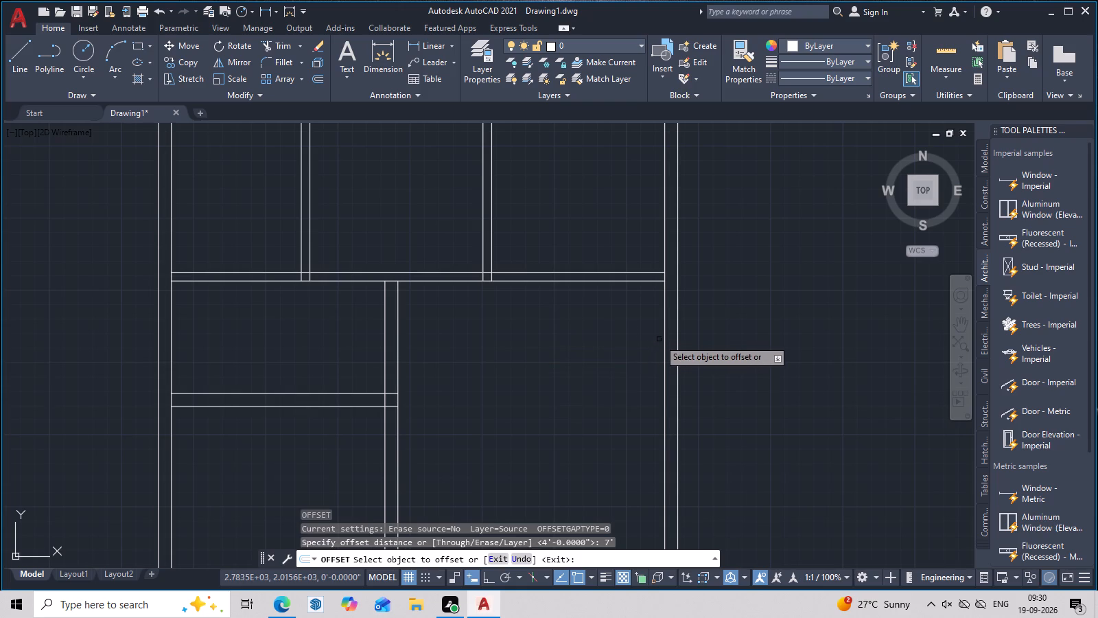
pyautogui.click(665, 337)
pyautogui.click(550, 349)
pyautogui.moveTo(572, 382); pyautogui.dragTo(572, 394, button='middle')
pyautogui.press('Escape')
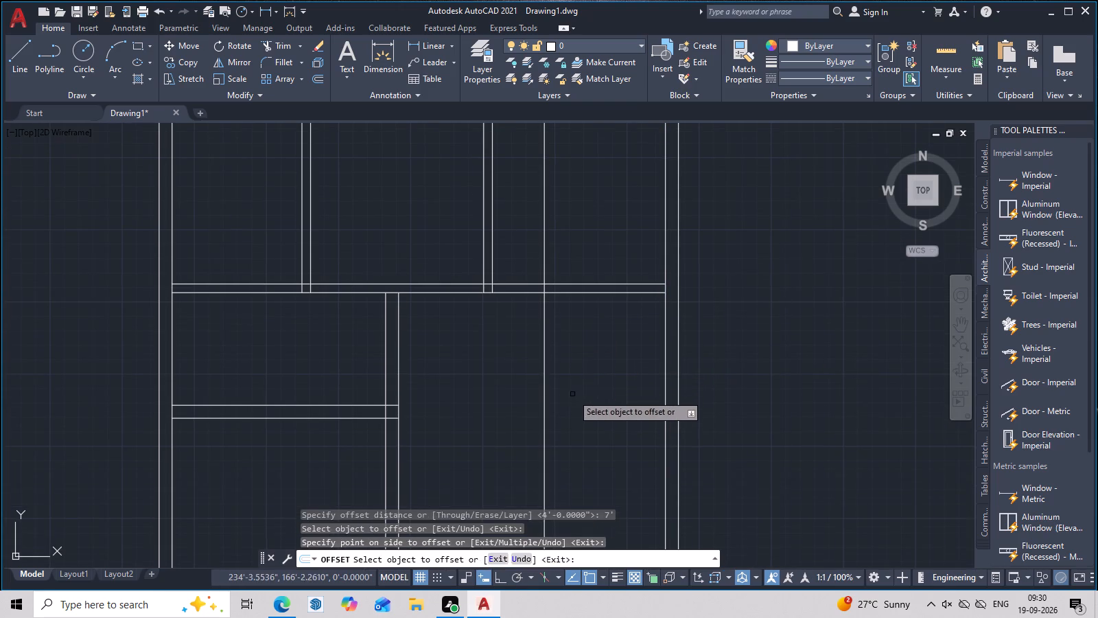
# Offset the lower line of the third horizontal partition 4' downward to mark the small room's bottom side.
pyautogui.write("o 4'")
pyautogui.press('Return')
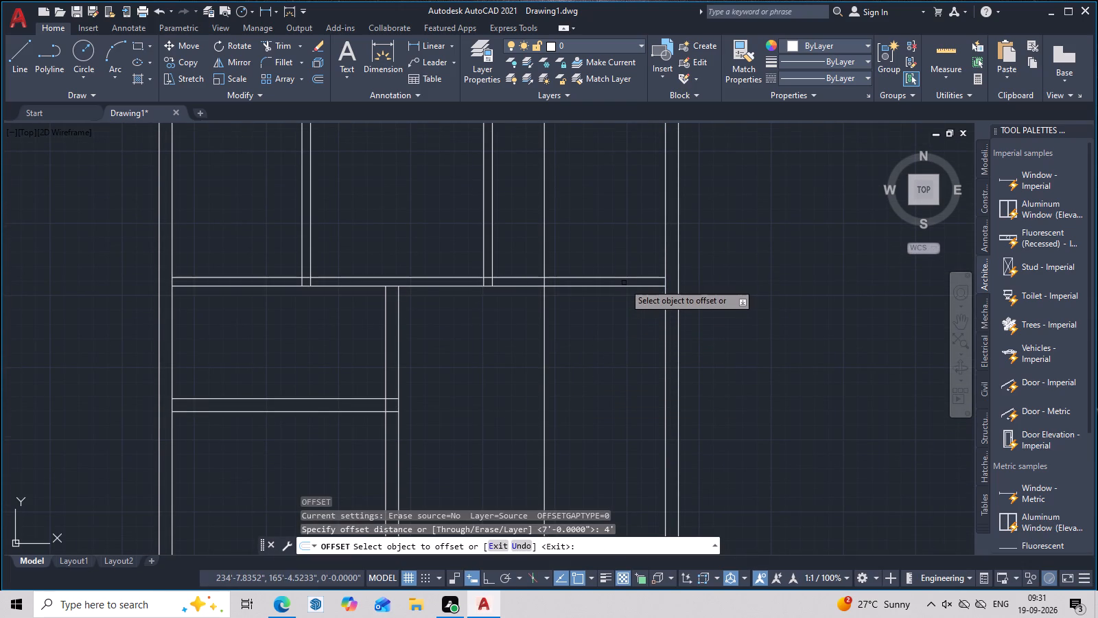
pyautogui.click(624, 286)
pyautogui.click(618, 357)
pyautogui.middleClick(615, 409)
pyautogui.press('Escape')
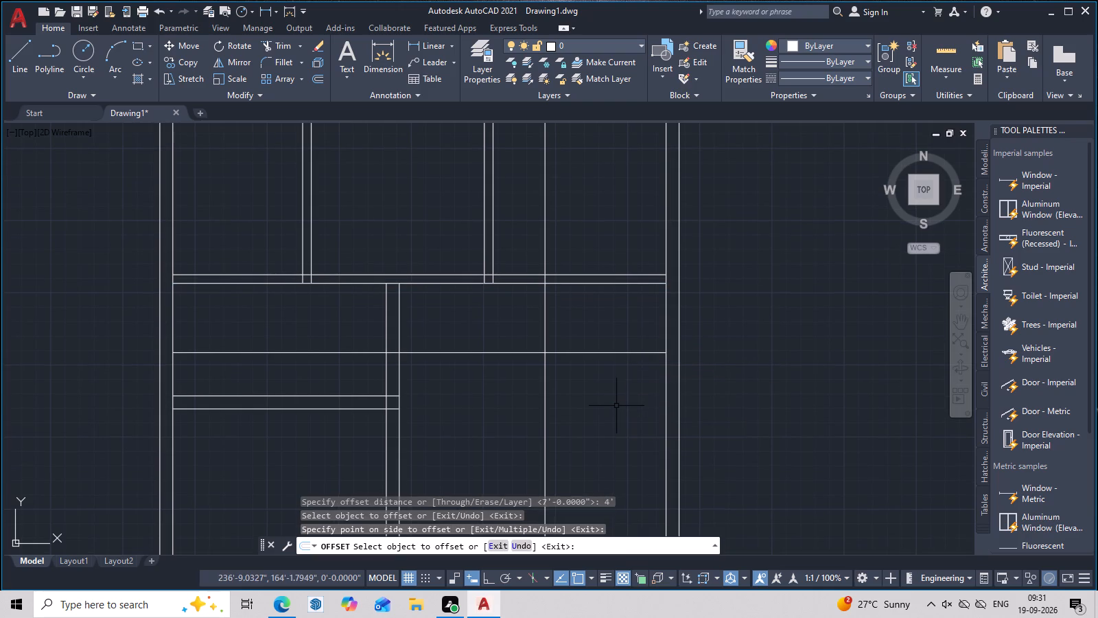
# Trim the 7' and 4' offset lines to a corner enclosing the small room below the third partition, against the right wall.
pyautogui.write('tr')
pyautogui.press('space')
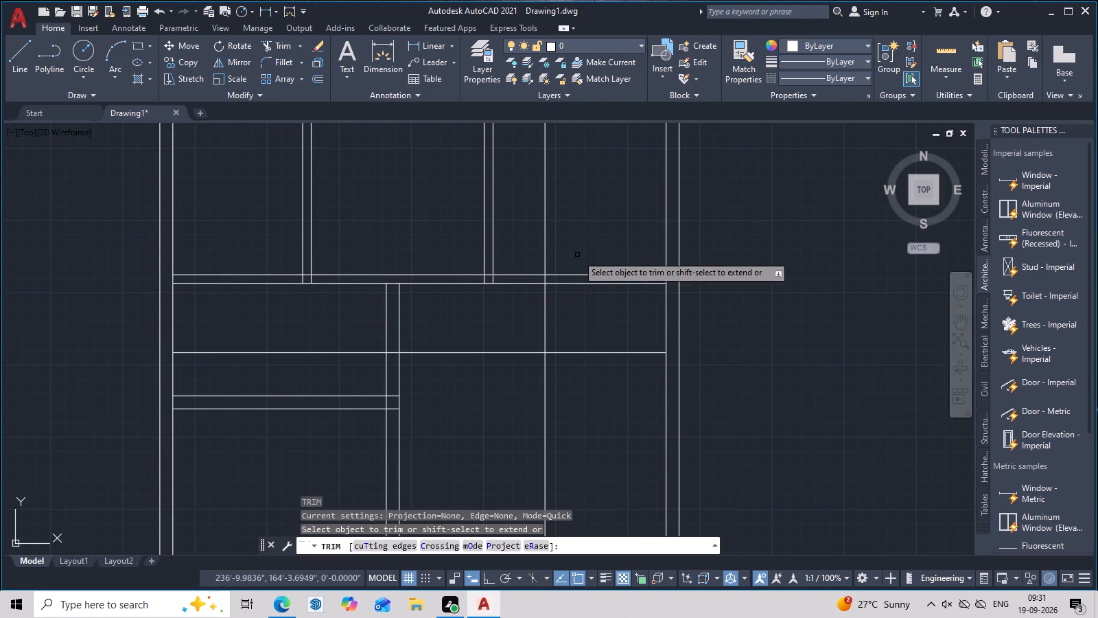
pyautogui.click(546, 278)
pyautogui.click(487, 354)
pyautogui.click(541, 421)
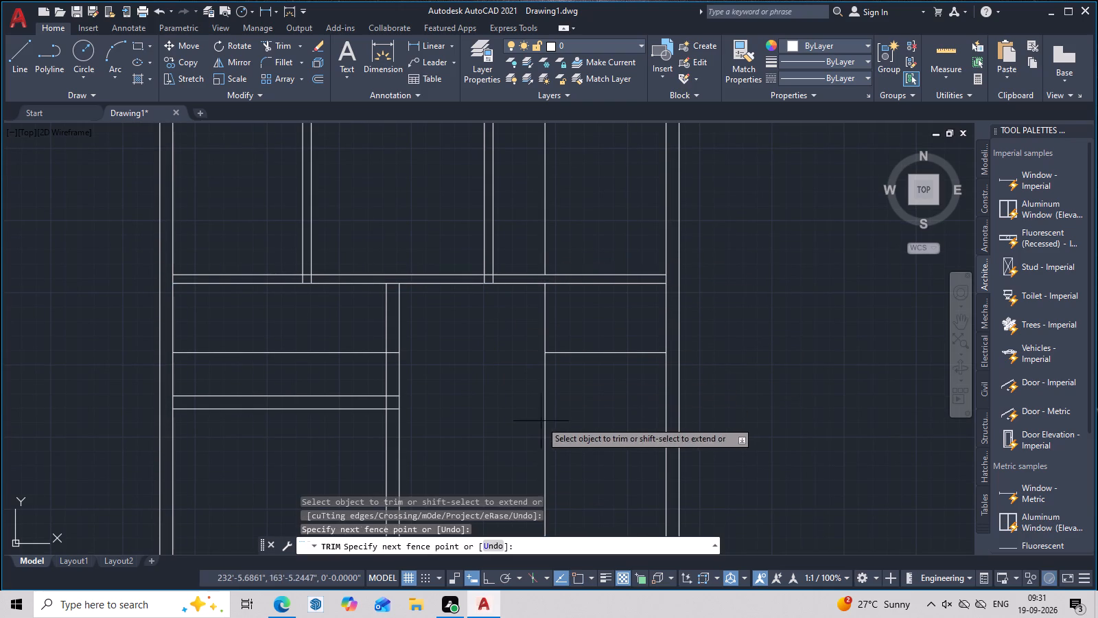
pyautogui.click(559, 416)
pyautogui.press('Escape')
# Erase the leftover vertical offset line above the third horizontal partition and the leftover horizontal line in the left room.
pyautogui.moveTo(563, 277); pyautogui.dragTo(560, 380, button='middle')
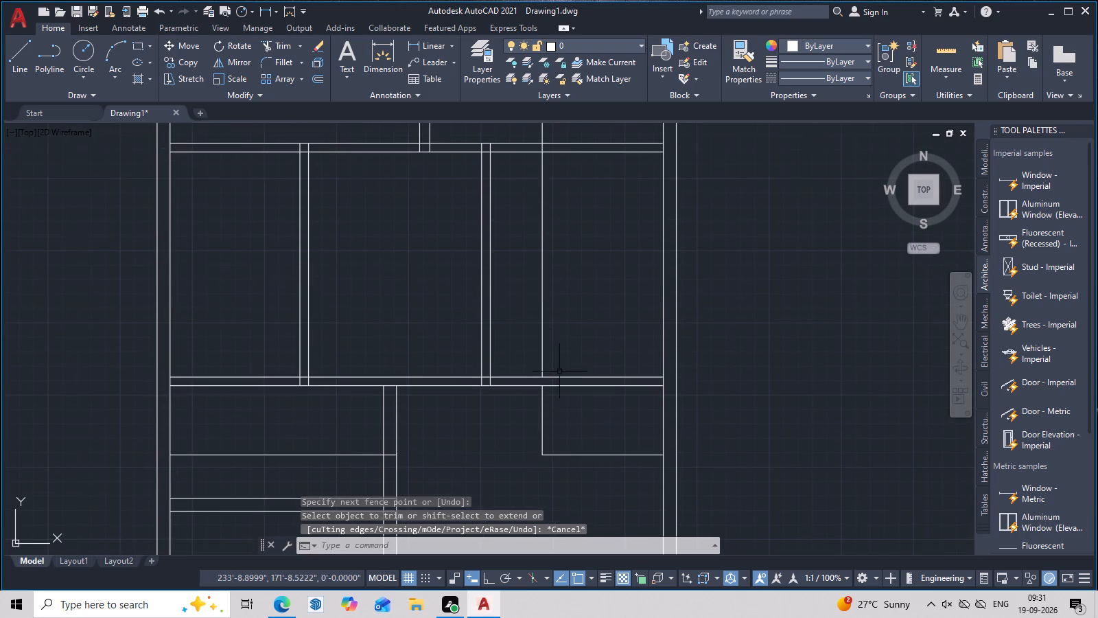
pyautogui.click(542, 294)
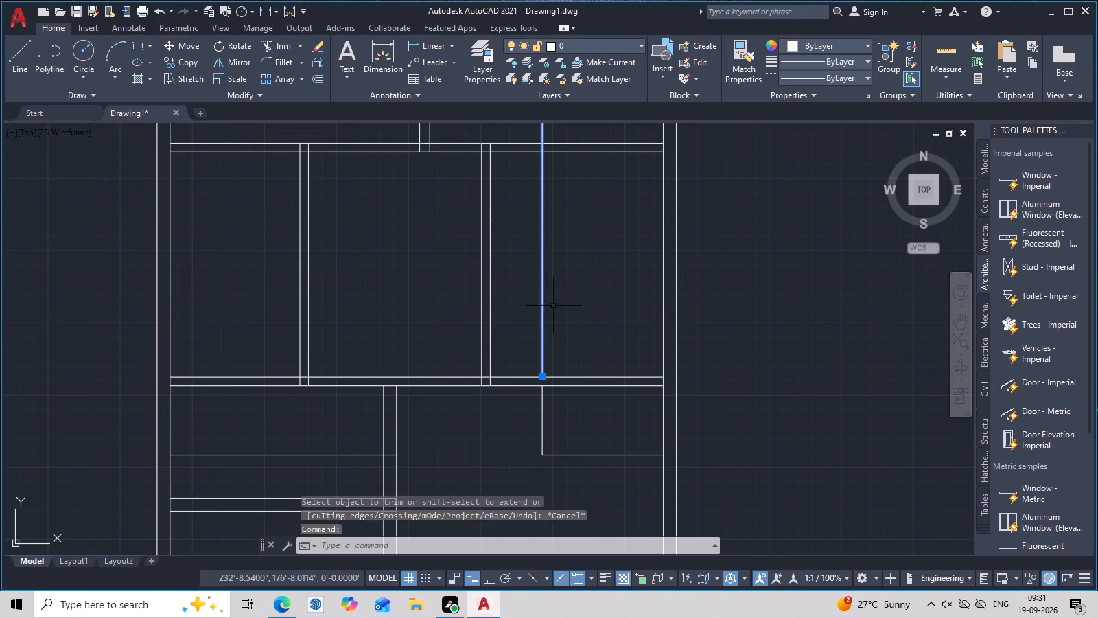
pyautogui.press('Delete')
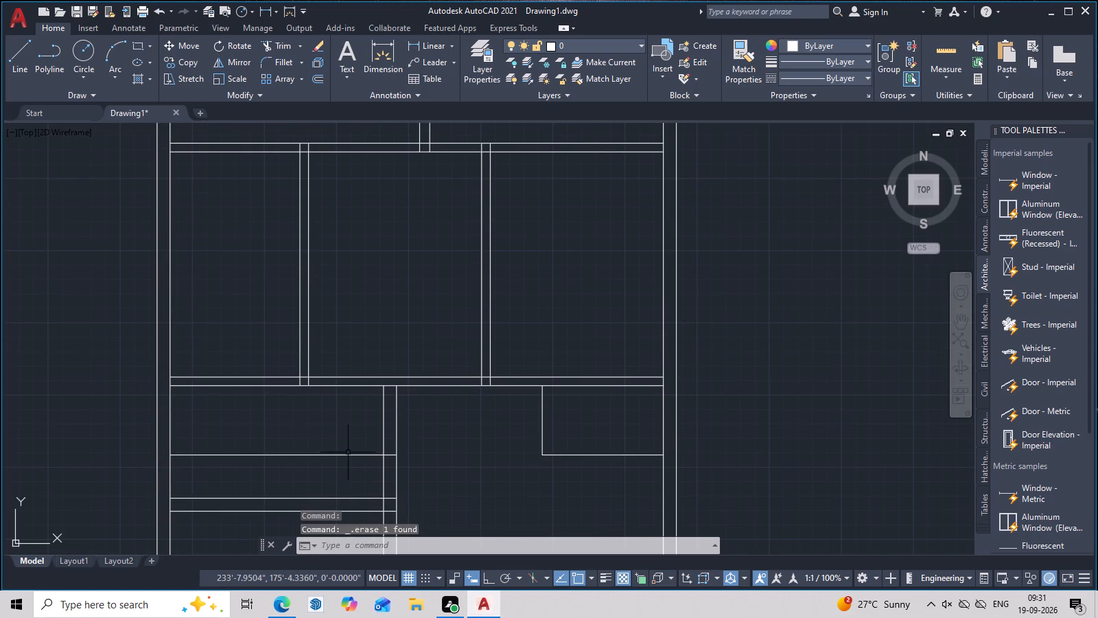
pyautogui.click(348, 455)
pyautogui.press('Delete')
# Offset the small room's left and bottom lines 6" outward to give its walls thickness.
pyautogui.scroll(-3, 437, 457)
pyautogui.moveTo(452, 465); pyautogui.dragTo(467, 431, button='middle')
pyautogui.scroll(5, 471, 423)
pyautogui.moveTo(482, 415); pyautogui.dragTo(484, 375, button='middle')
pyautogui.press('Escape')
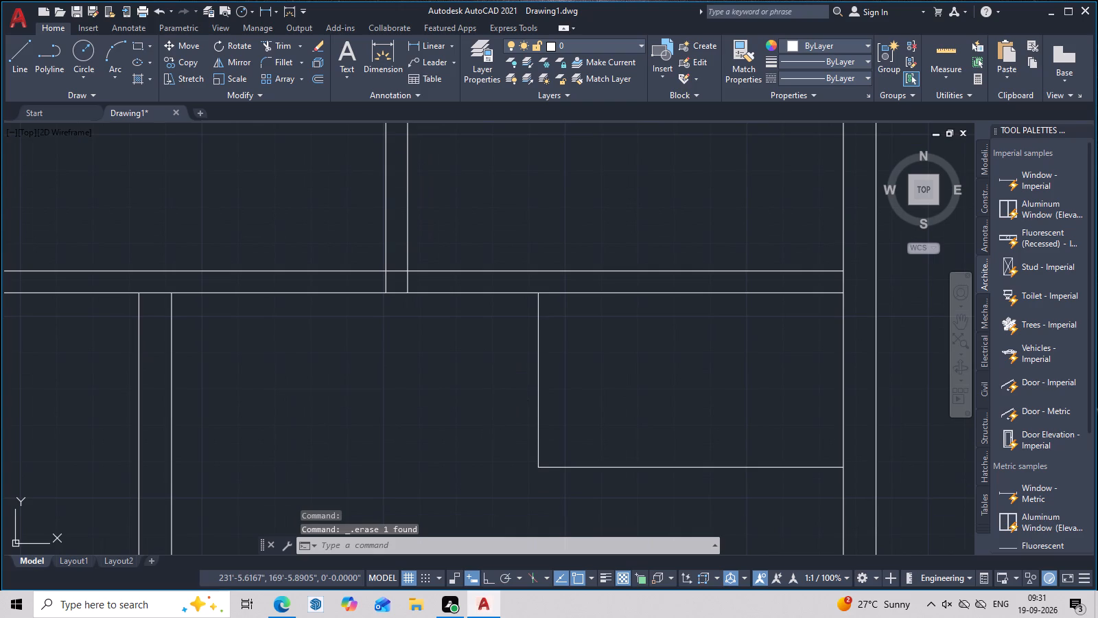
pyautogui.write('o')
pyautogui.press('space')
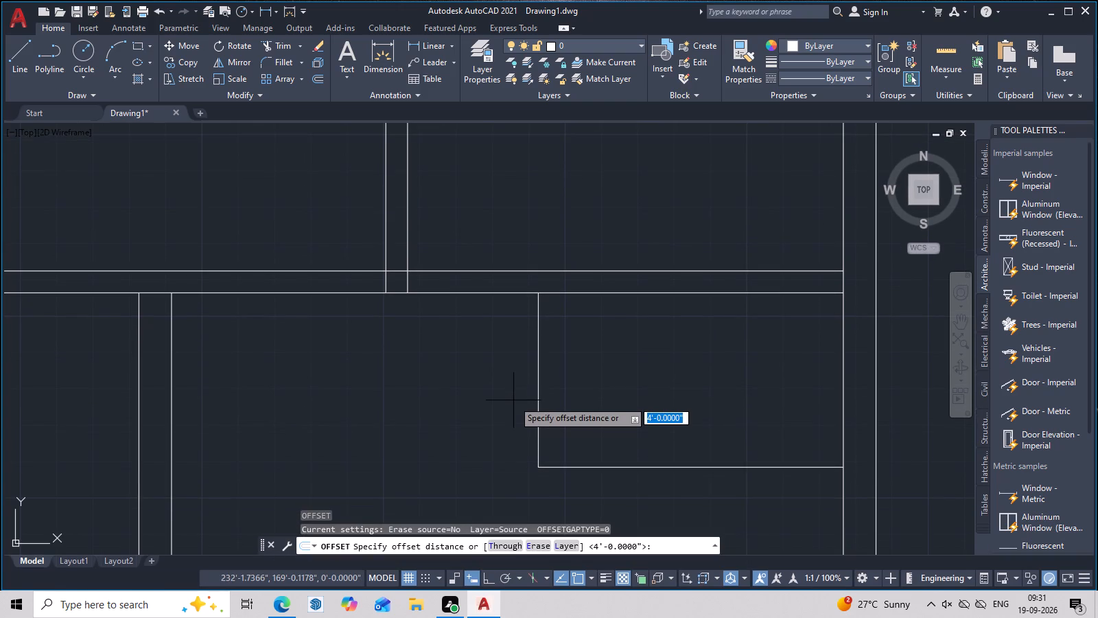
pyautogui.press('6')
pyautogui.press('space')
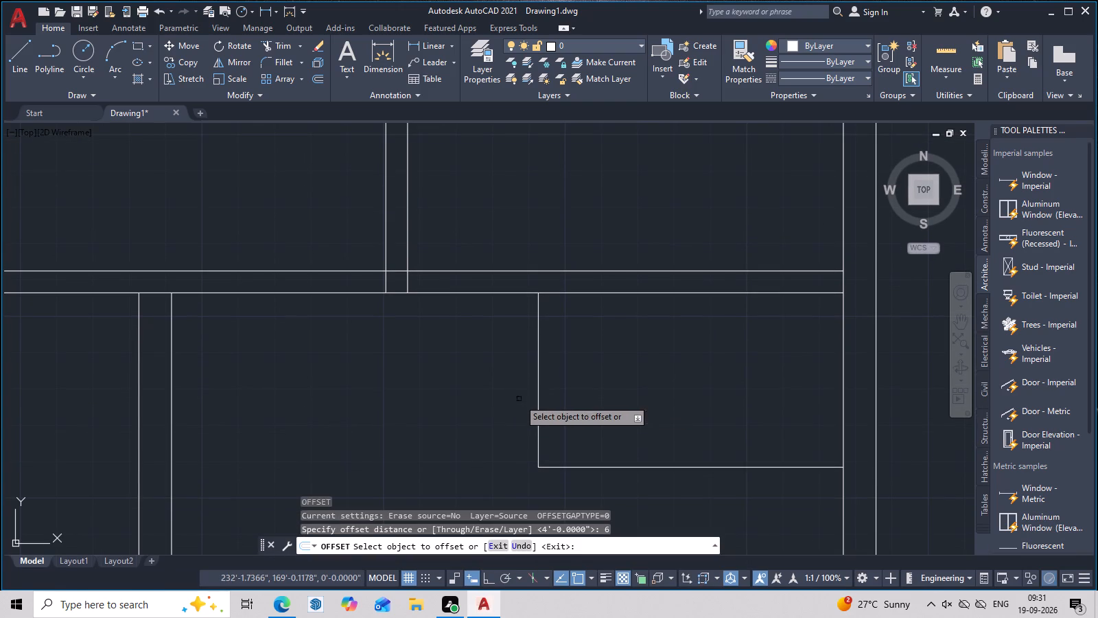
pyautogui.click(537, 385)
pyautogui.click(495, 389)
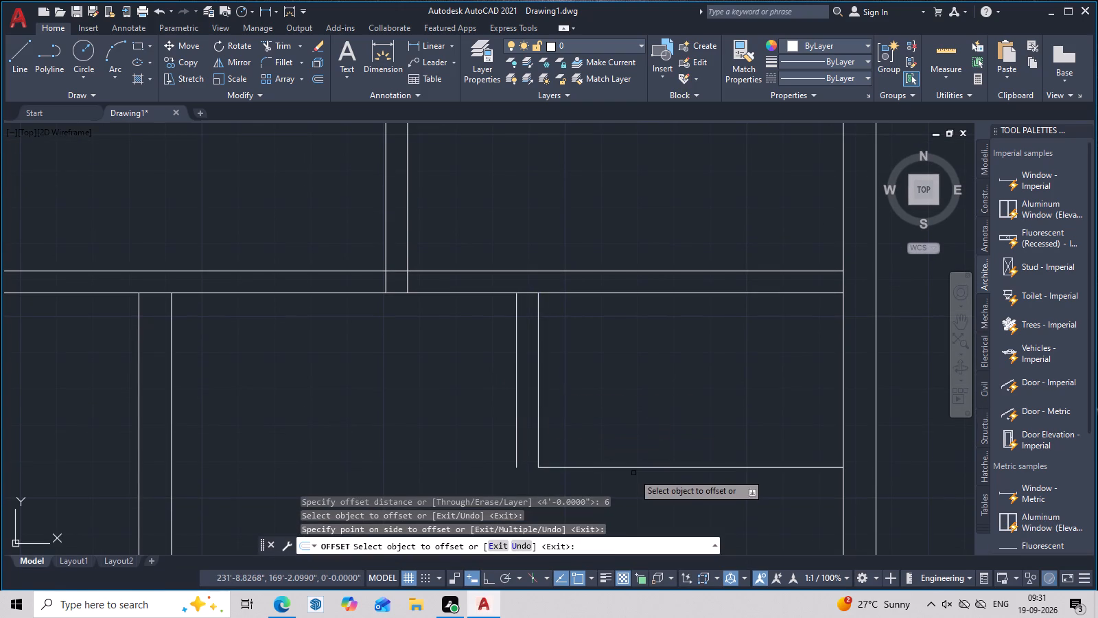
pyautogui.click(638, 468)
pyautogui.click(635, 482)
pyautogui.moveTo(635, 477); pyautogui.dragTo(629, 410, button='middle')
pyautogui.press('Escape')
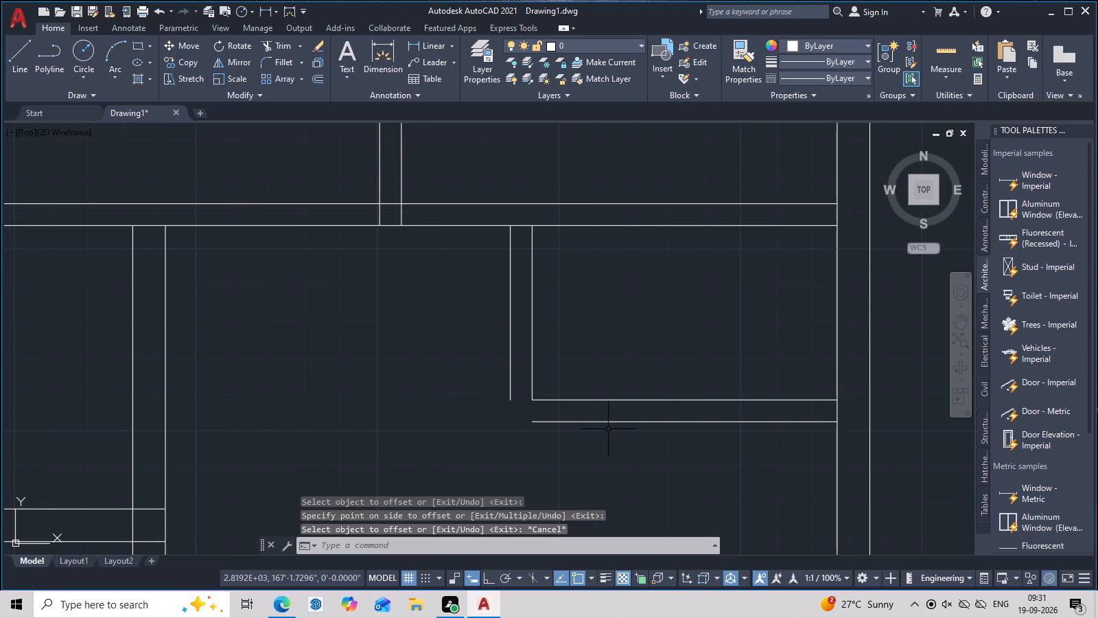
# Fillet the small room's two outer offset lines with zero radius to join them at the corner.
pyautogui.write('f')
pyautogui.press('space')
pyautogui.click(586, 422)
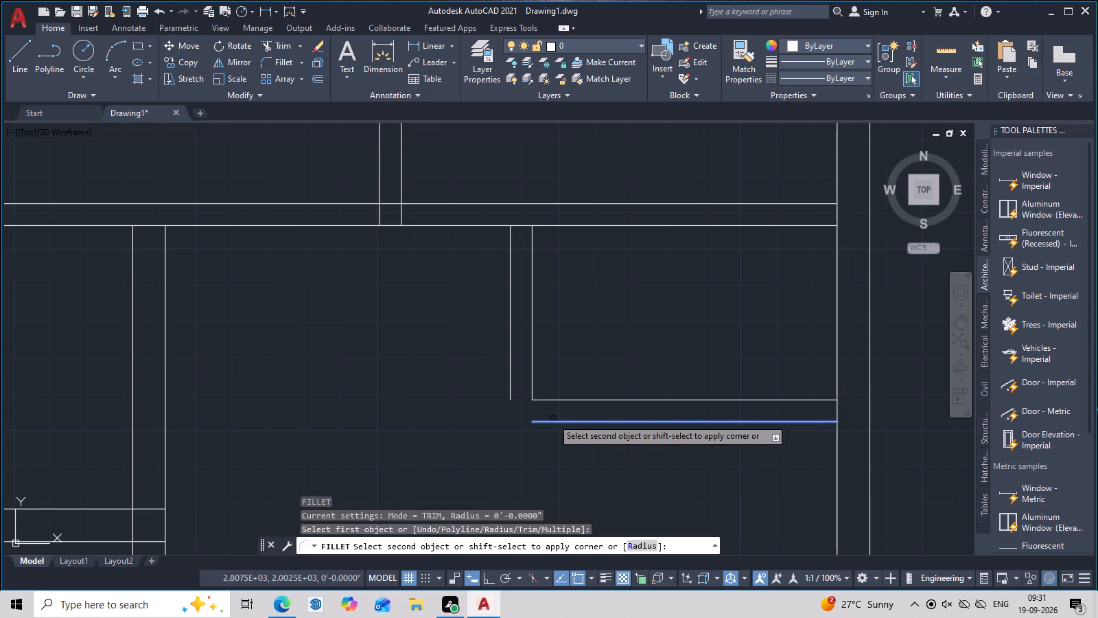
pyautogui.click(509, 393)
# Review the whole floor plan, including the small room and the open area down to the bottom wall.
pyautogui.scroll(-5, 571, 442)
pyautogui.moveTo(579, 472); pyautogui.dragTo(571, 393, button='middle')
pyautogui.scroll(3, 570, 392)
pyautogui.moveTo(573, 407); pyautogui.dragTo(574, 364, button='middle')
pyautogui.scroll(-3, 574, 365)
pyautogui.moveTo(577, 407); pyautogui.dragTo(572, 465, button='middle')
pyautogui.scroll(2, 572, 464)
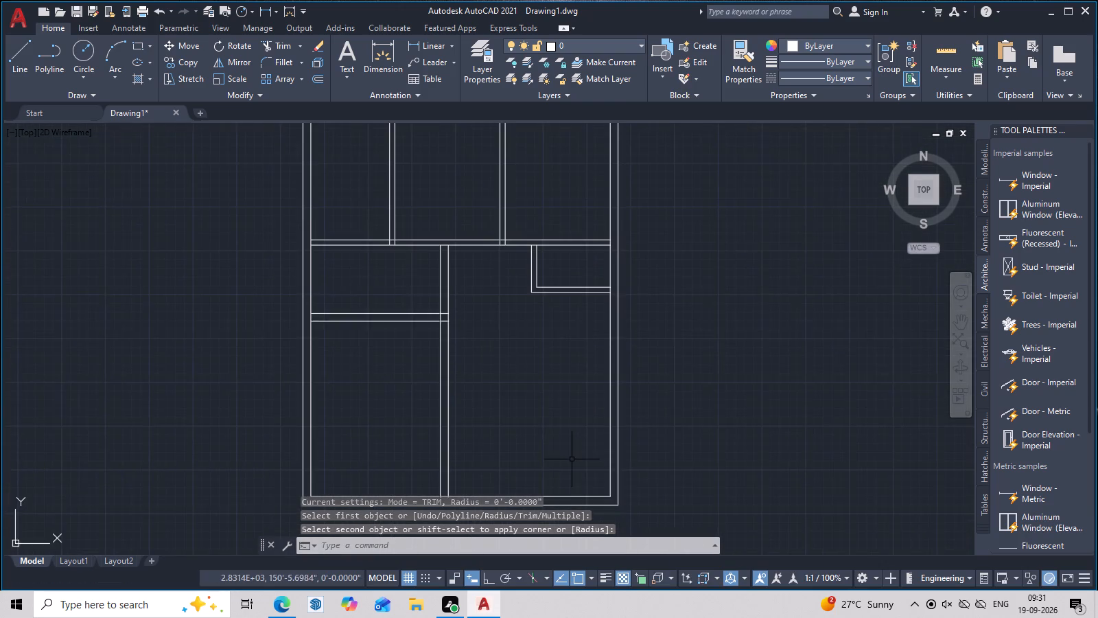
pyautogui.moveTo(572, 459); pyautogui.dragTo(541, 417, button='middle')
pyautogui.press('Escape')
pyautogui.moveTo(543, 433); pyautogui.dragTo(539, 479, button='middle')
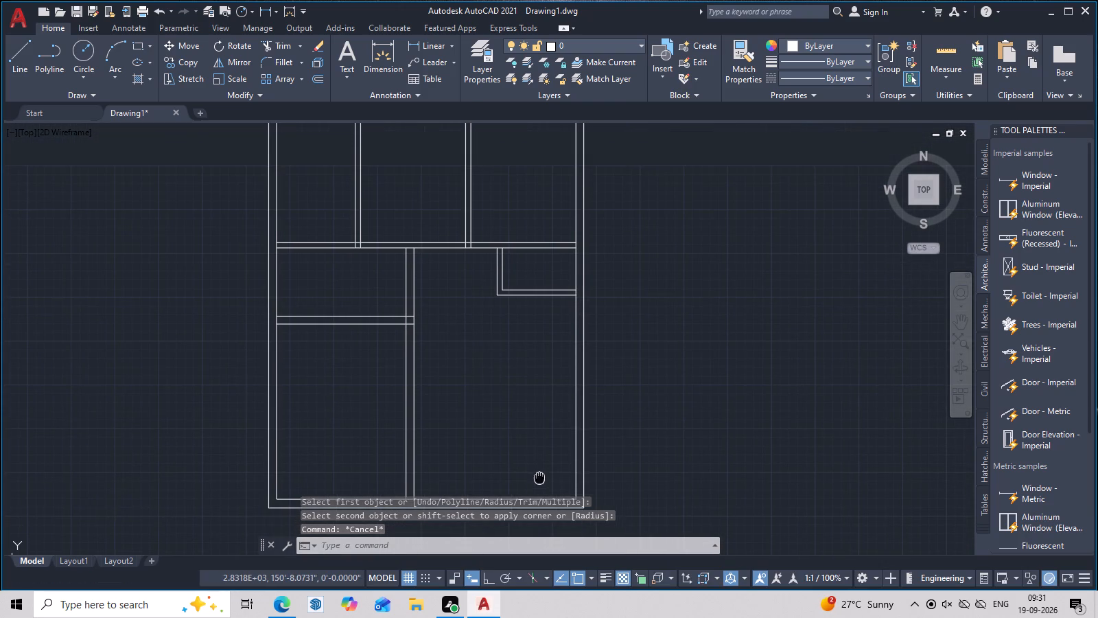
pyautogui.moveTo(539, 479); pyautogui.dragTo(539, 480, button='middle')
pyautogui.scroll(-2, 540, 454)
pyautogui.moveTo(540, 454); pyautogui.dragTo(544, 500, button='middle')
pyautogui.middleClick(544, 500)
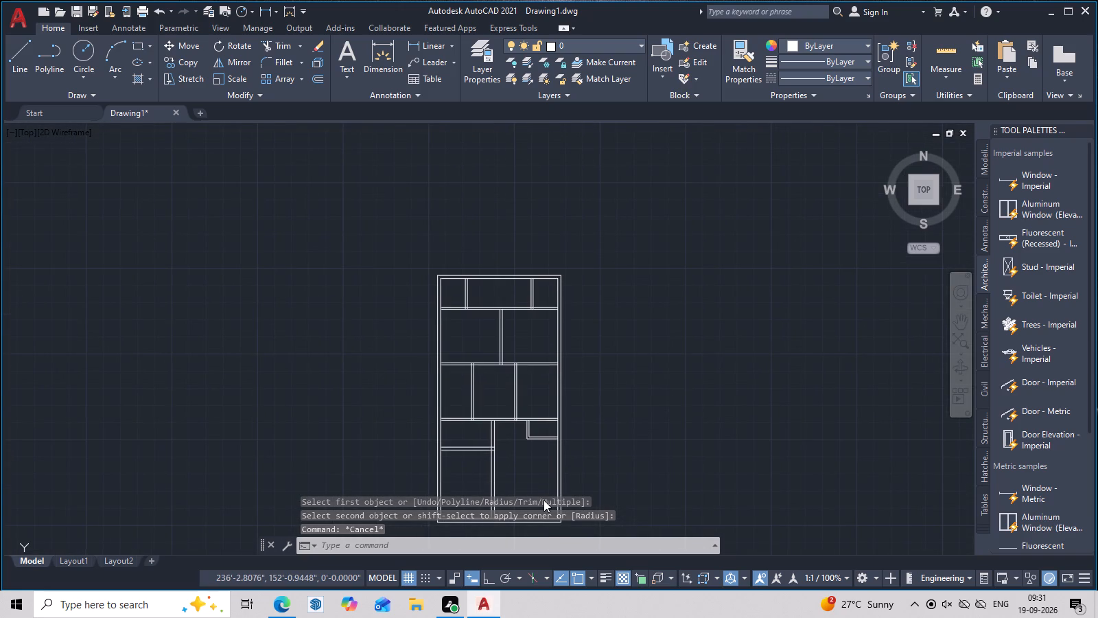
pyautogui.scroll(2, 544, 500)
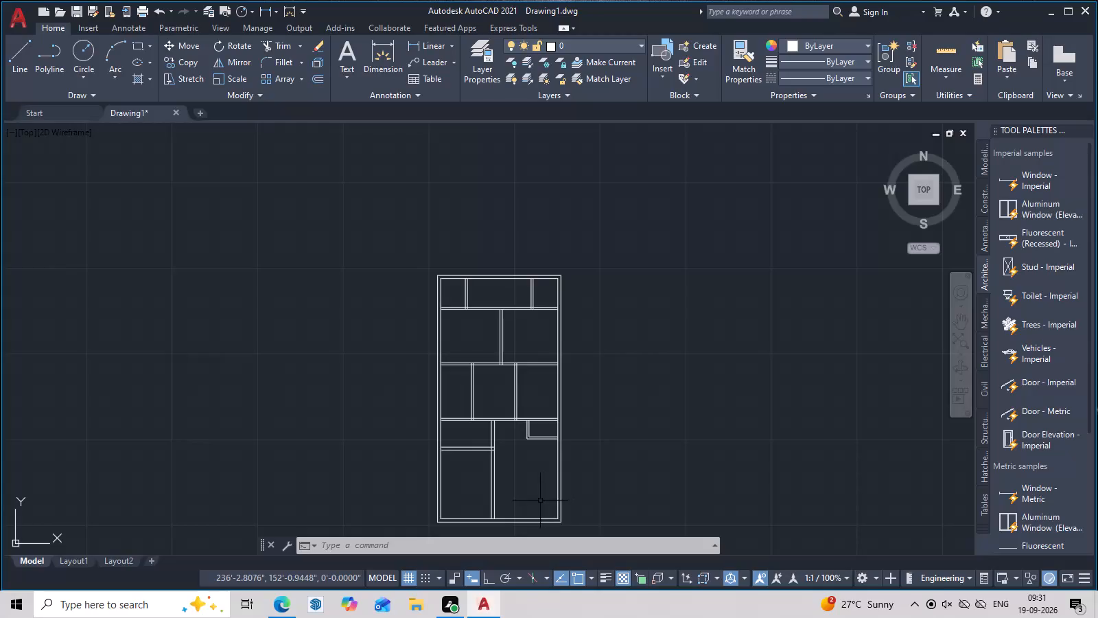
pyautogui.press('Escape')
pyautogui.scroll(-2, 539, 501)
pyautogui.moveTo(541, 477); pyautogui.dragTo(543, 435, button='middle')
pyautogui.middleClick(543, 435)
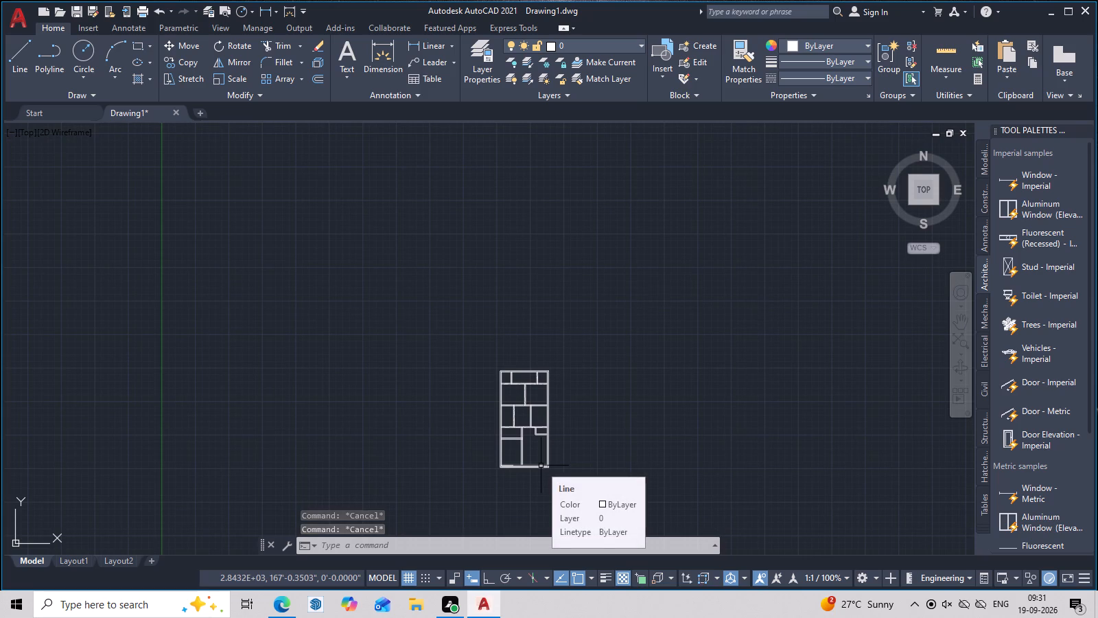
pyautogui.scroll(2, 544, 453)
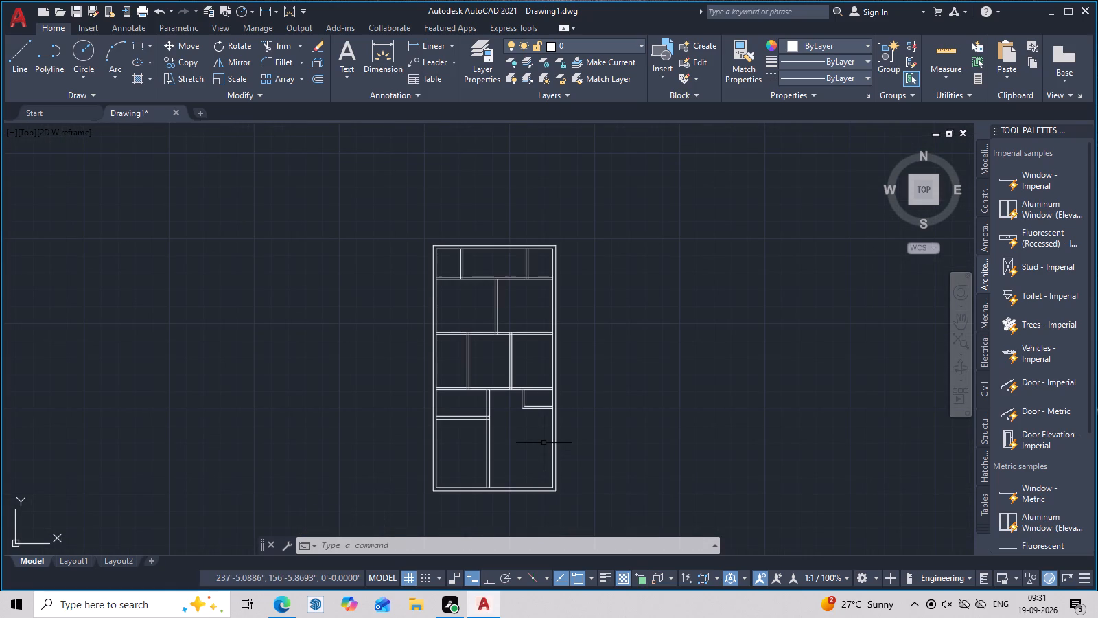
# Offset the bottom wall's inner line 5'2" upward to mark the lower side of a new horizontal partition.
pyautogui.press('Escape')
pyautogui.write('o')
pyautogui.press('space')
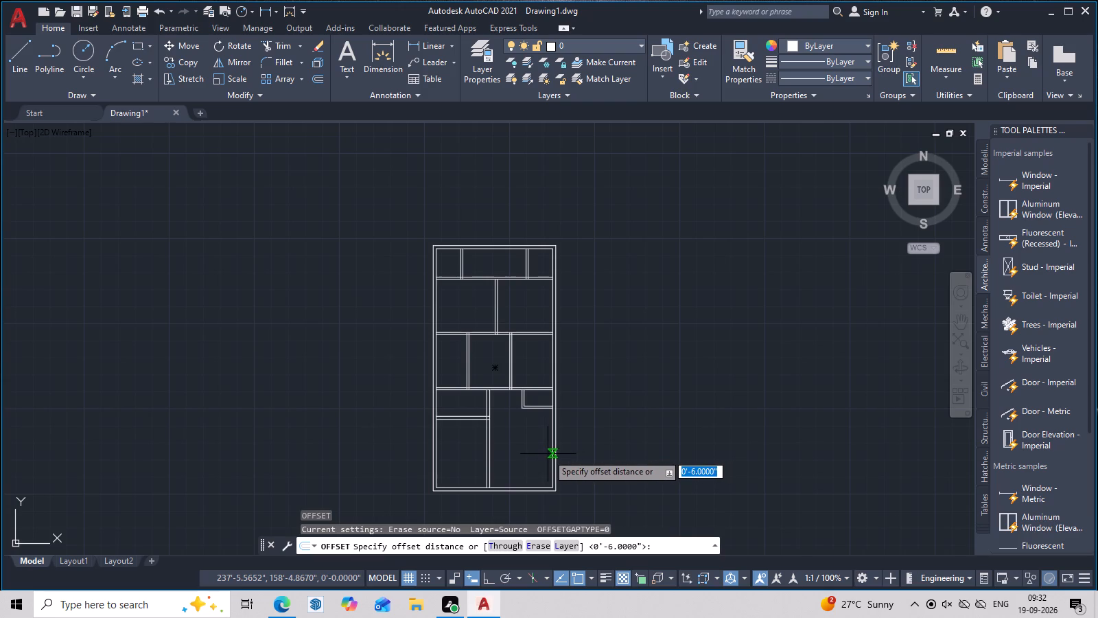
pyautogui.write("5'")
pyautogui.press('2')
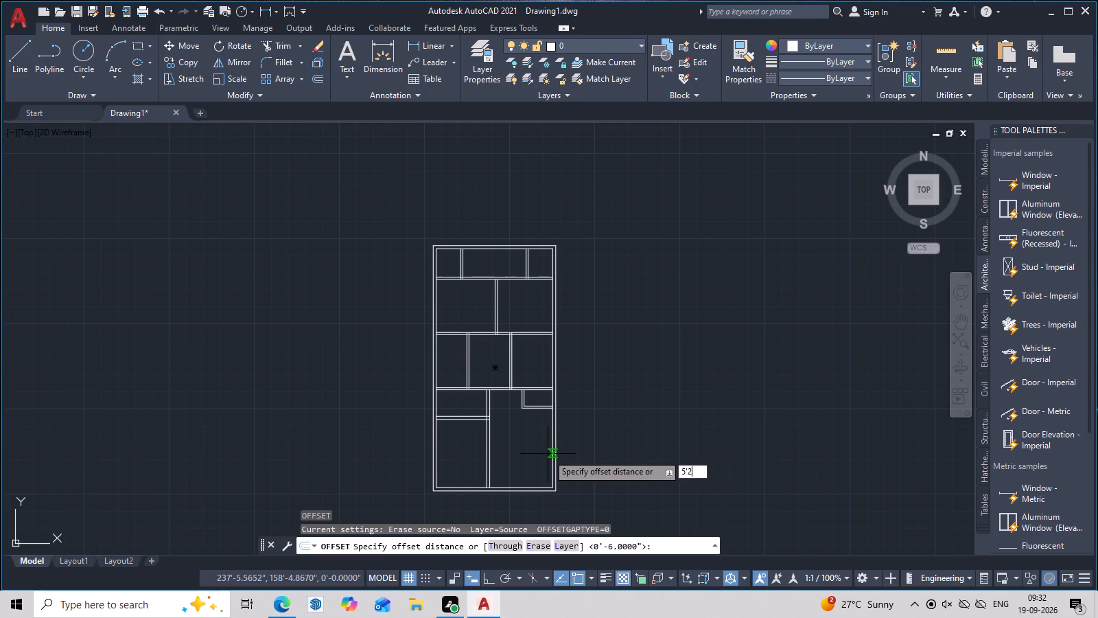
pyautogui.hotkey('shift', 'Return')
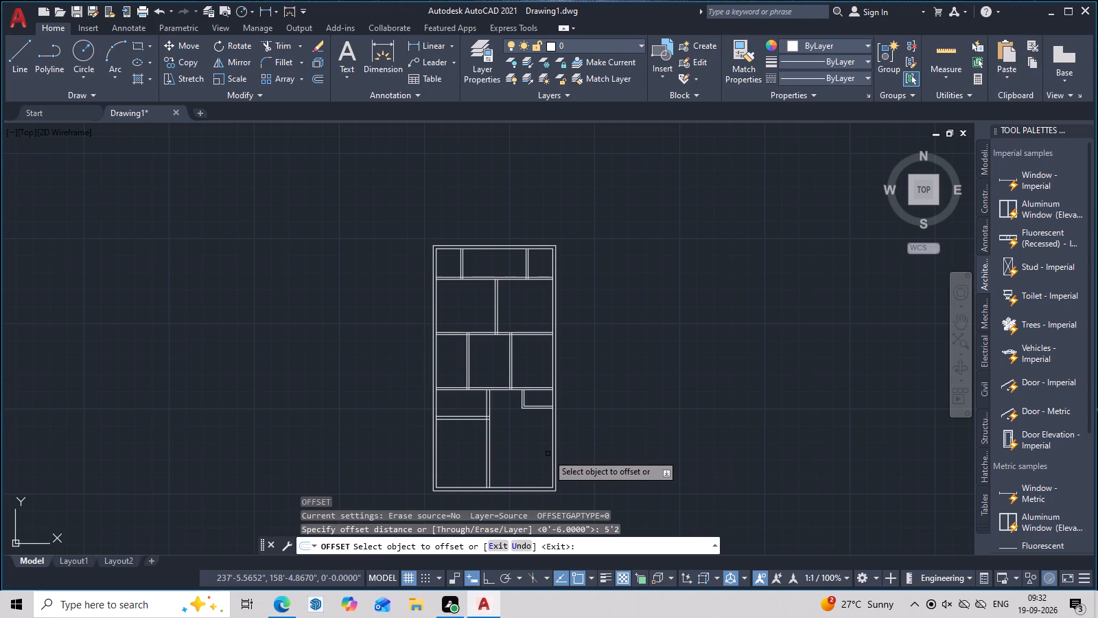
pyautogui.press('space')
pyautogui.press('space')
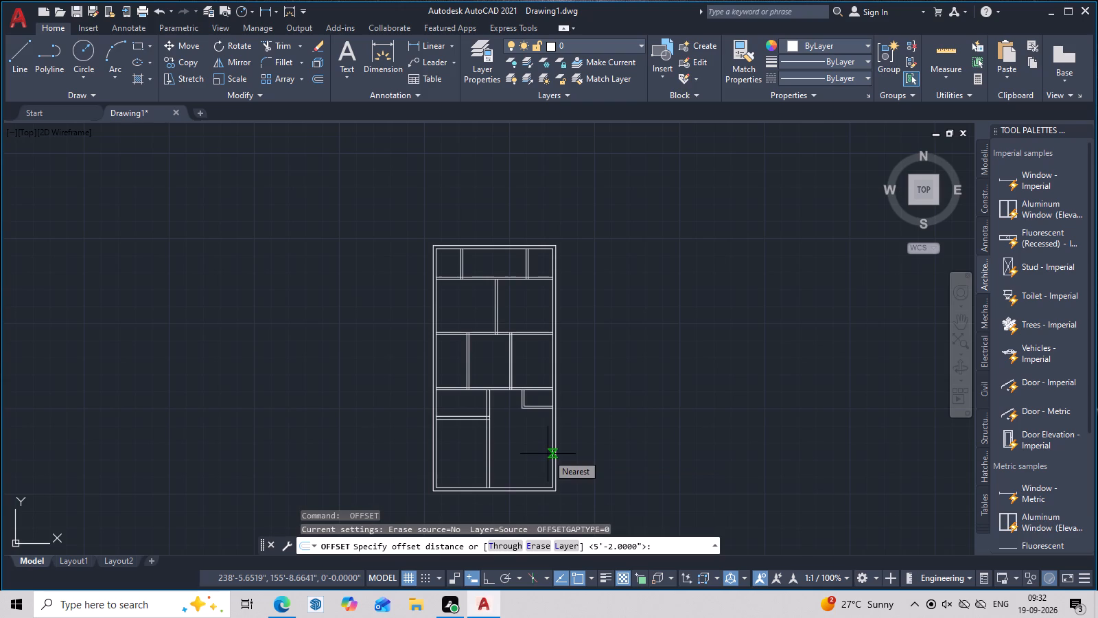
pyautogui.press('space')
pyautogui.scroll(3, 532, 477)
pyautogui.scroll(-3, 524, 477)
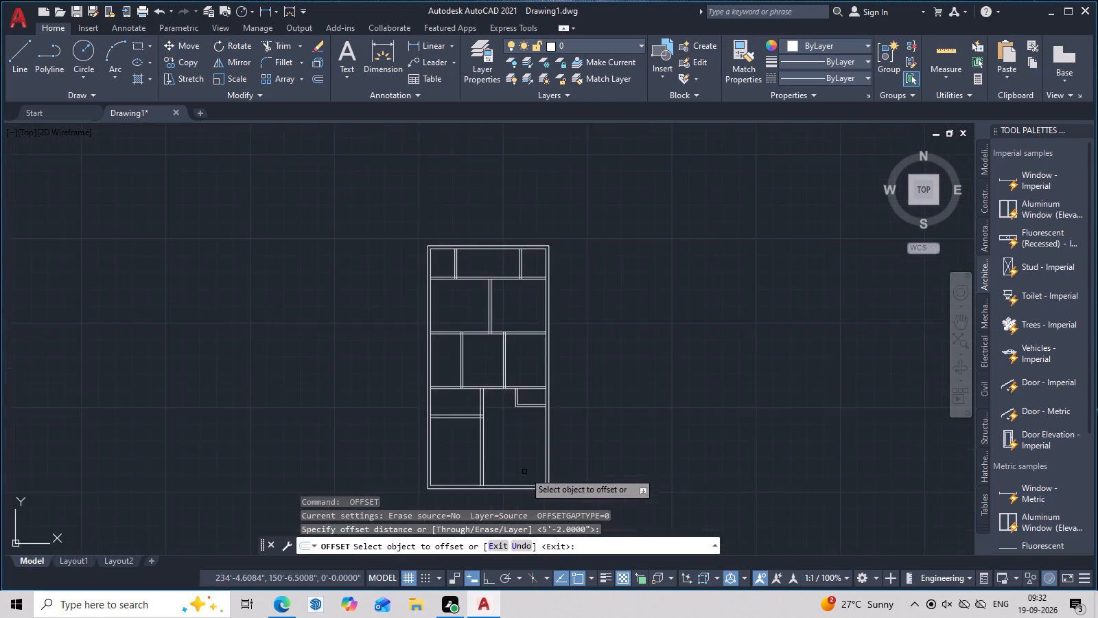
pyautogui.moveTo(524, 472); pyautogui.dragTo(541, 428, button='middle')
pyautogui.scroll(3, 541, 430)
pyautogui.click(528, 479)
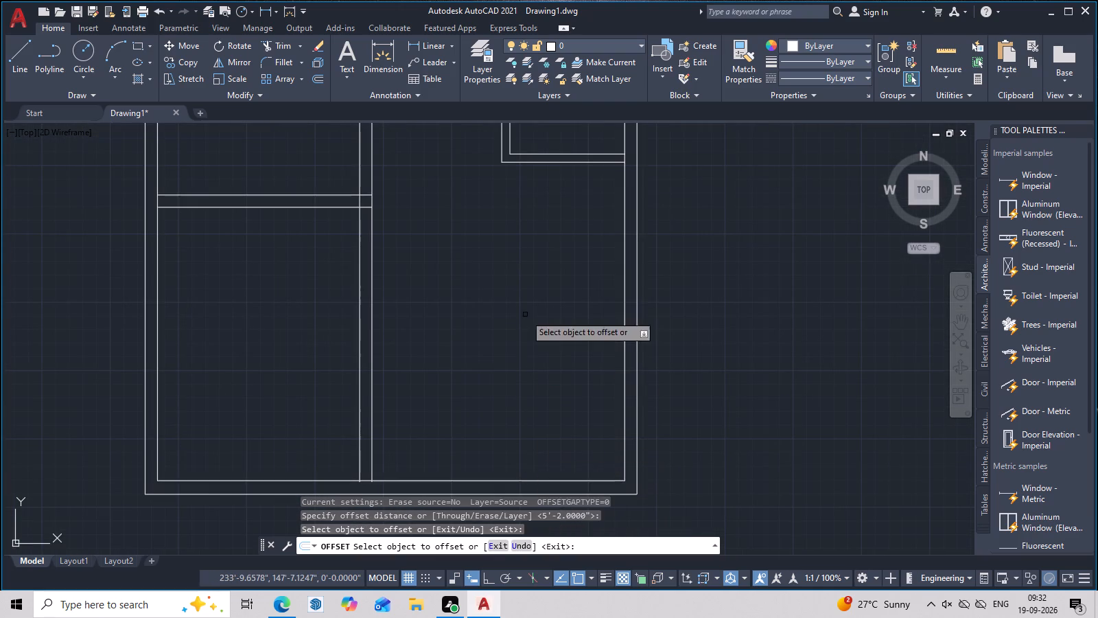
pyautogui.click(514, 478)
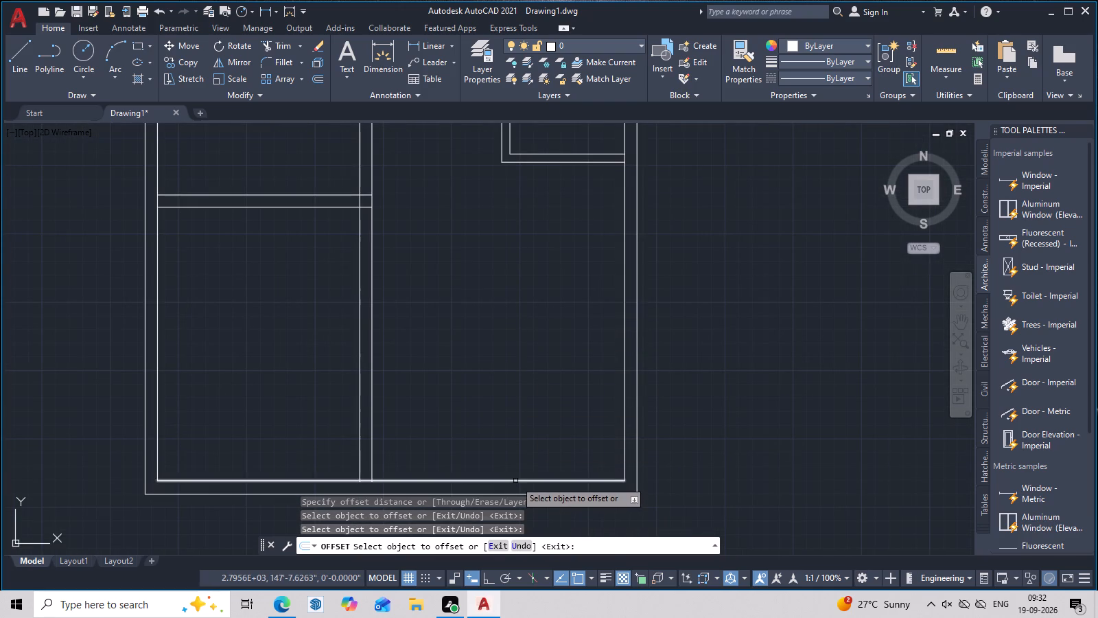
pyautogui.click(515, 481)
pyautogui.click(515, 350)
pyautogui.moveTo(530, 376); pyautogui.dragTo(554, 382, button='middle')
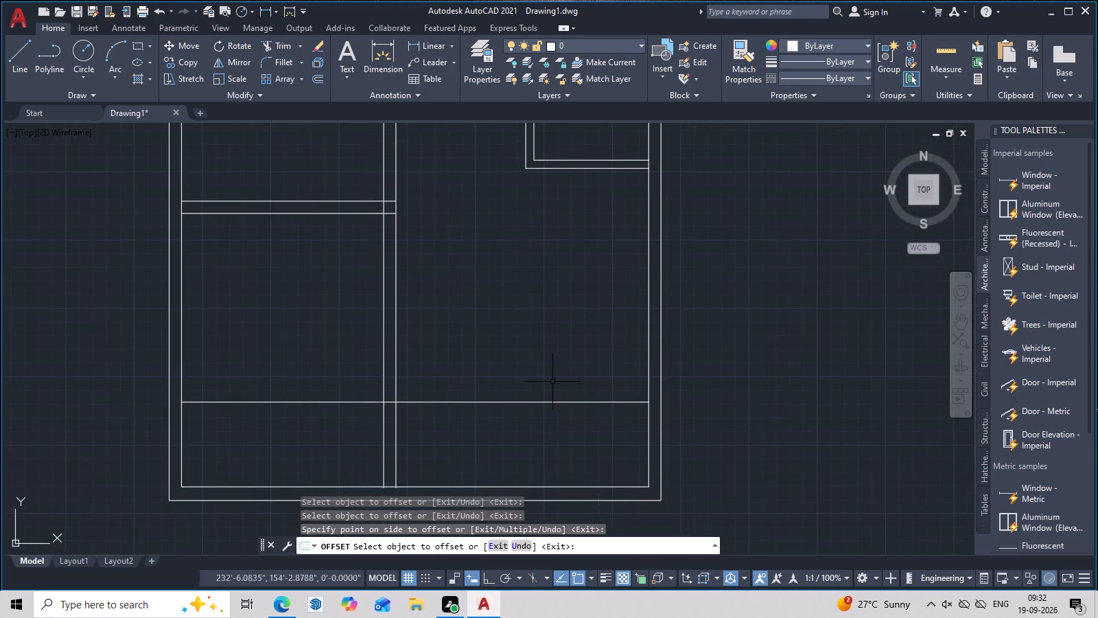
pyautogui.press('Escape')
# Offset the new horizontal line 9" upward to give the partition its thickness.
pyautogui.write('o')
pyautogui.press('space')
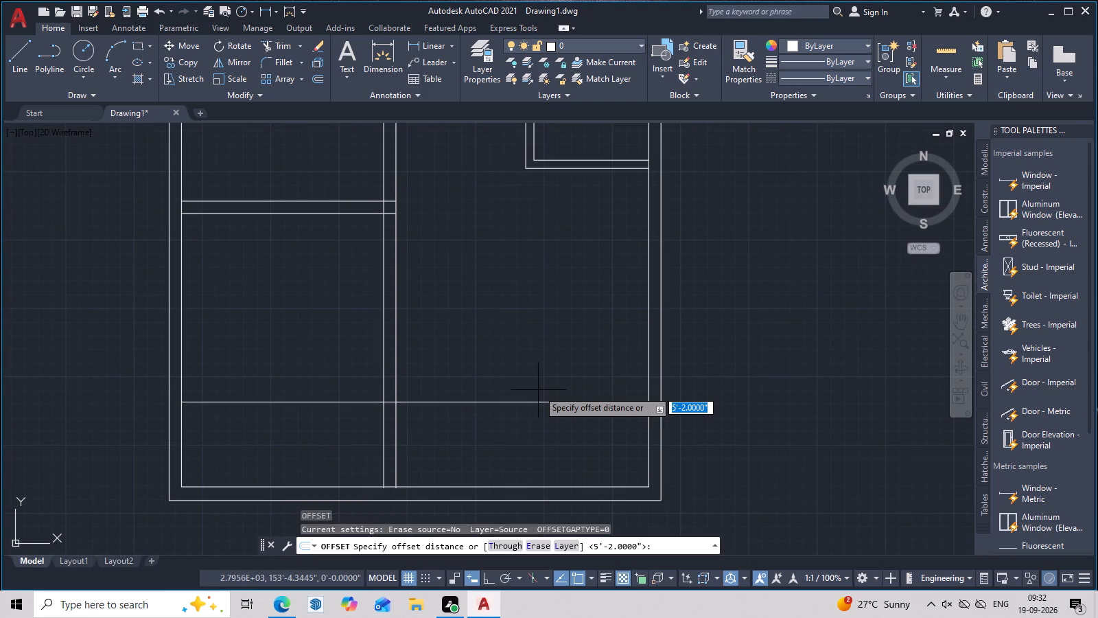
pyautogui.write('9')
pyautogui.press('space')
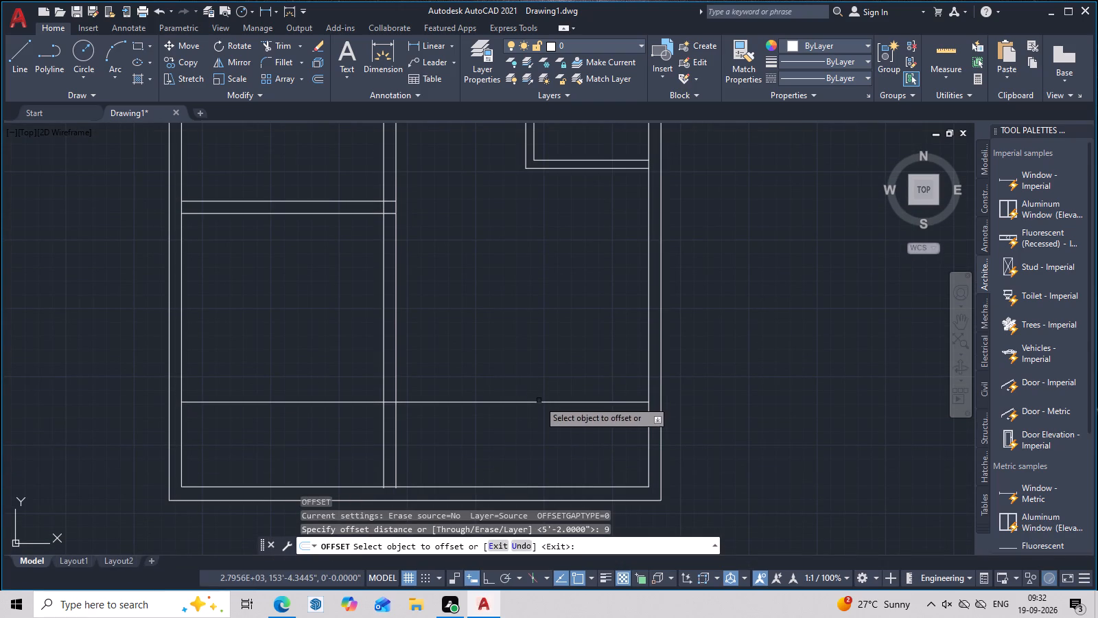
pyautogui.click(539, 404)
pyautogui.click(544, 380)
pyautogui.moveTo(544, 357); pyautogui.dragTo(604, 356, button='middle')
pyautogui.press('Escape')
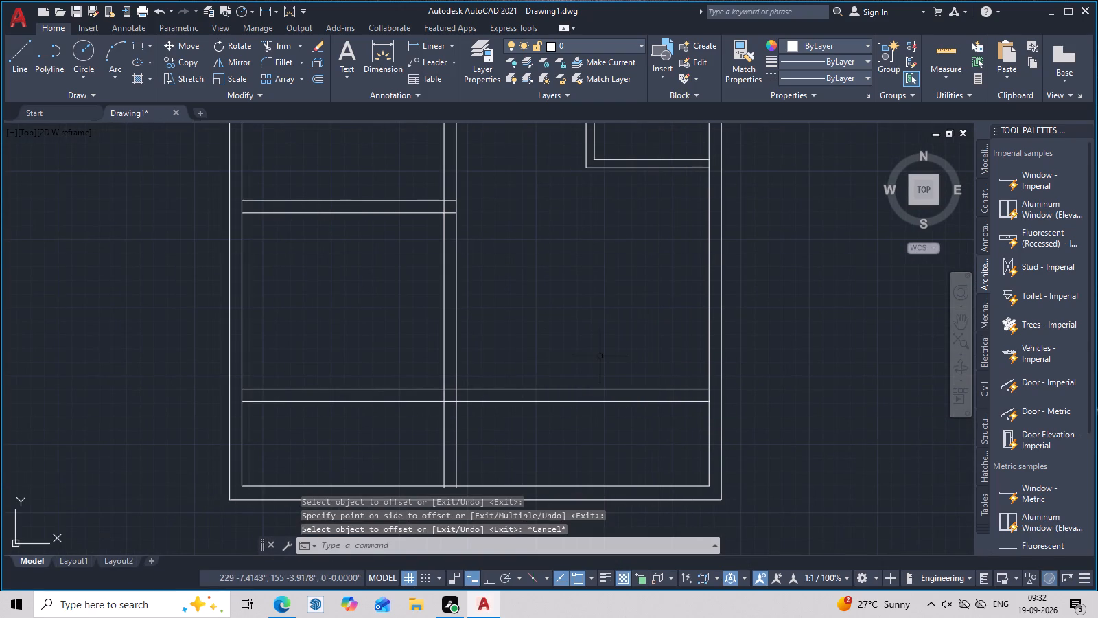
# Trim both lines of the new 9" partition out of the lower left room, up to the vertical partition.
pyautogui.write('tr')
pyautogui.press('space')
pyautogui.moveTo(382, 354); pyautogui.dragTo(381, 356)
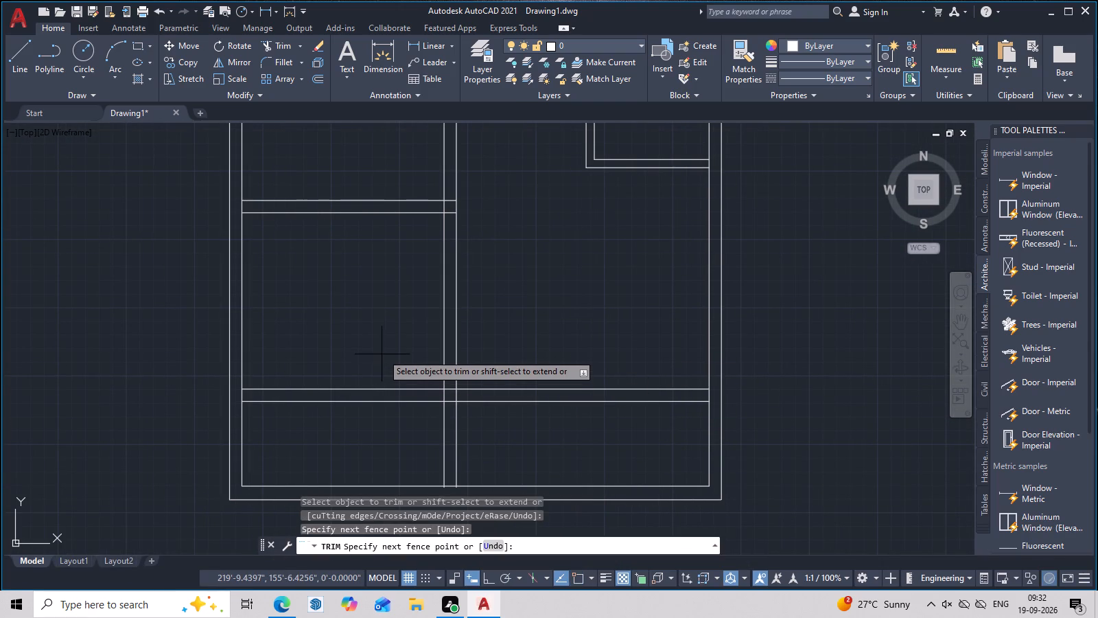
pyautogui.moveTo(381, 356); pyautogui.dragTo(355, 409)
pyautogui.click(351, 404)
pyautogui.press('Escape')
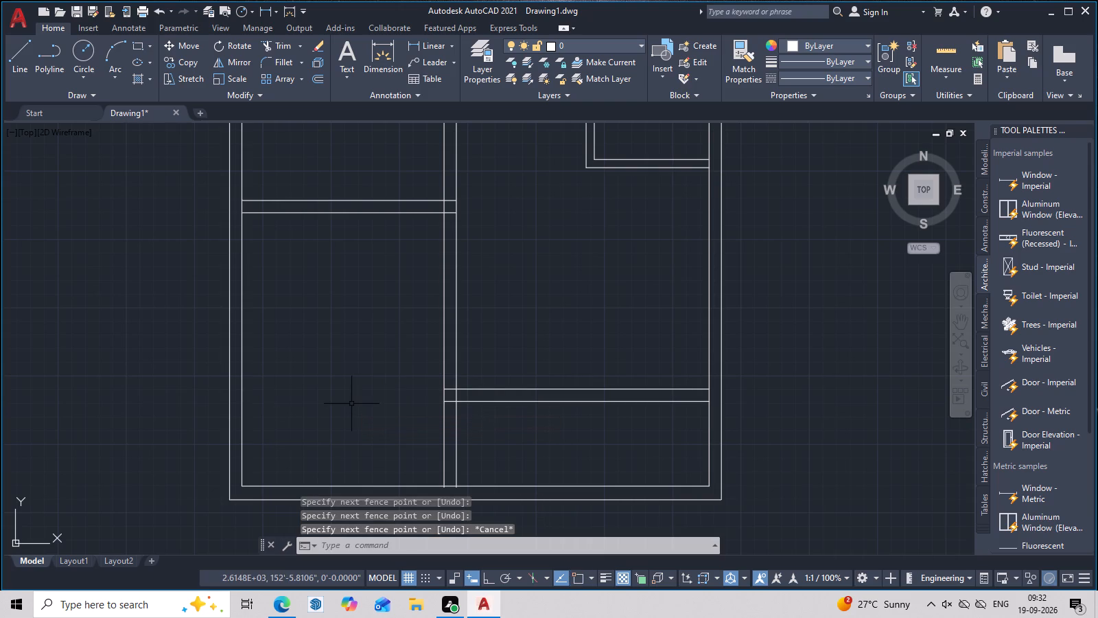
# Trim the vertical partition's right line below the new 9" partition and the overlapping stubs at their junction, leaving a clean corner.
pyautogui.moveTo(528, 351); pyautogui.dragTo(484, 395, button='middle')
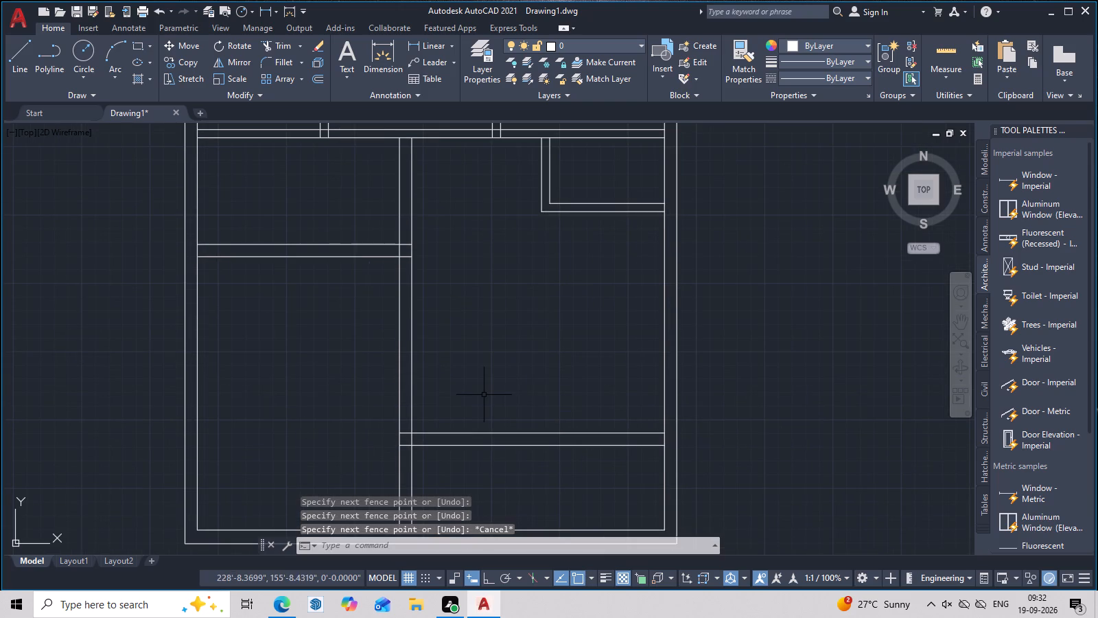
pyautogui.scroll(-1, 484, 395)
pyautogui.moveTo(484, 395); pyautogui.dragTo(480, 424, button='middle')
pyautogui.middleClick(480, 424)
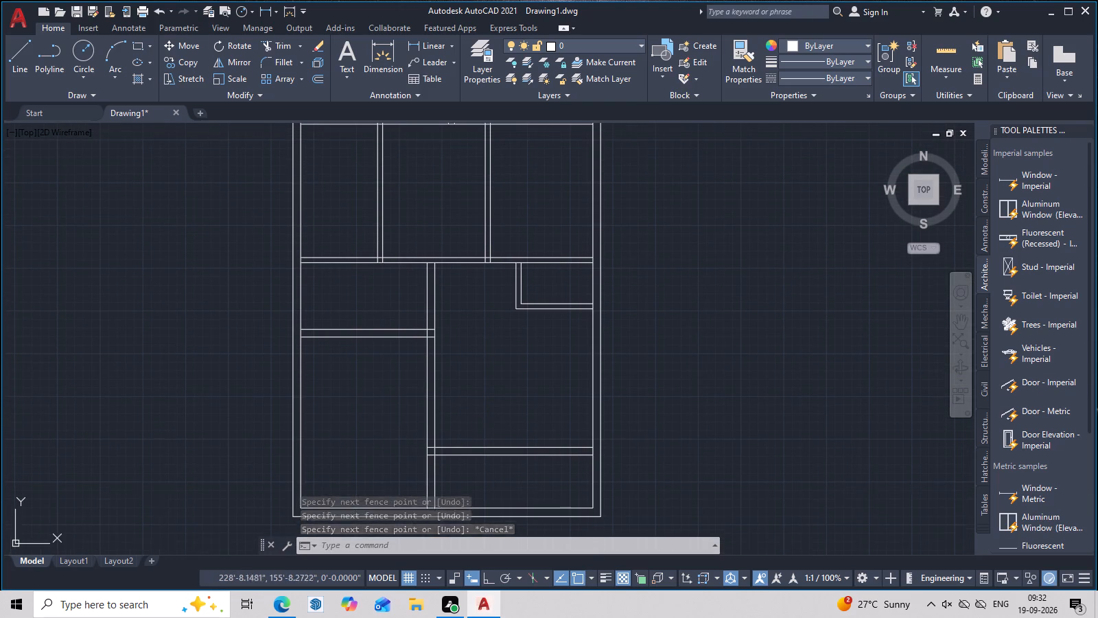
pyautogui.middleClick(480, 424)
pyautogui.scroll(1, 480, 424)
pyautogui.scroll(-2, 480, 424)
pyautogui.moveTo(478, 444); pyautogui.dragTo(484, 403, button='middle')
pyautogui.scroll(2, 476, 449)
pyautogui.moveTo(480, 436); pyautogui.dragTo(486, 411, button='middle')
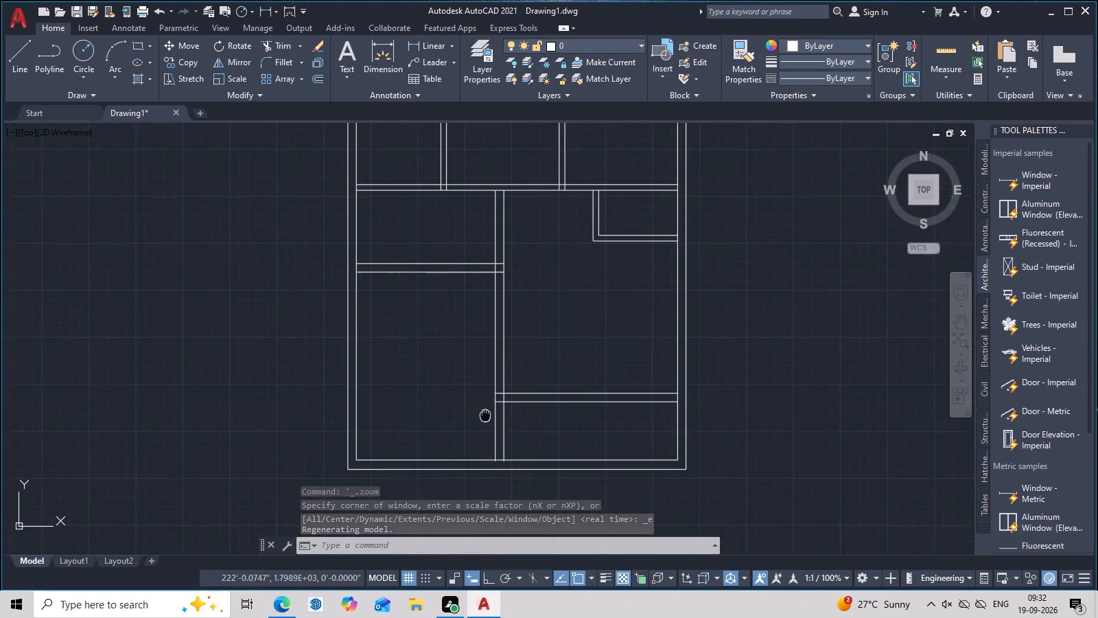
pyautogui.write('tr')
pyautogui.press('space')
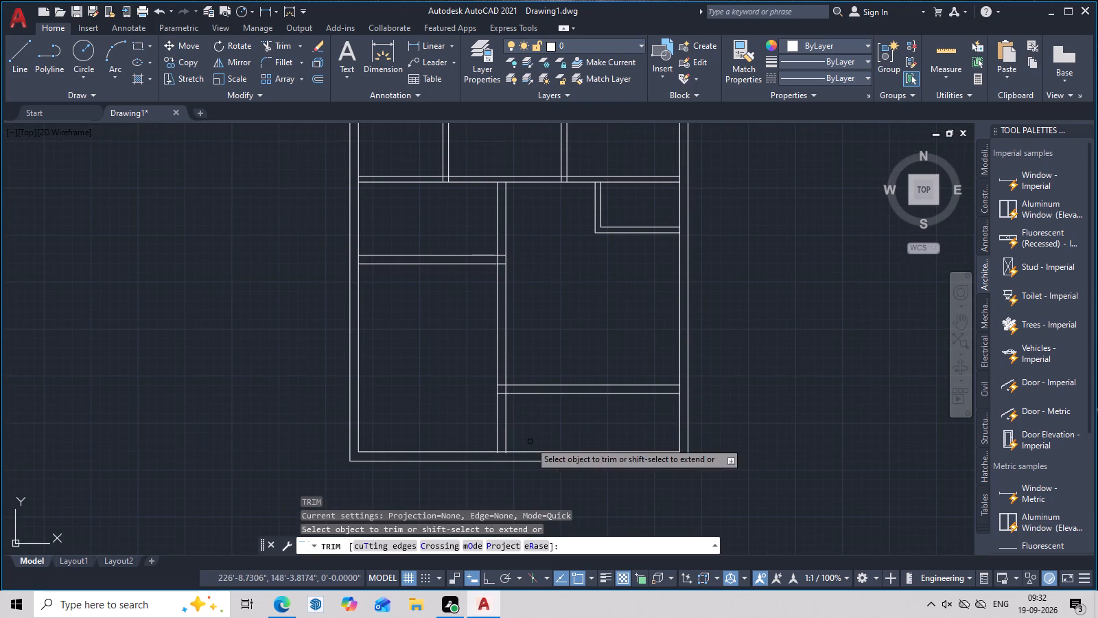
pyautogui.click(506, 434)
pyautogui.scroll(-1, 554, 439)
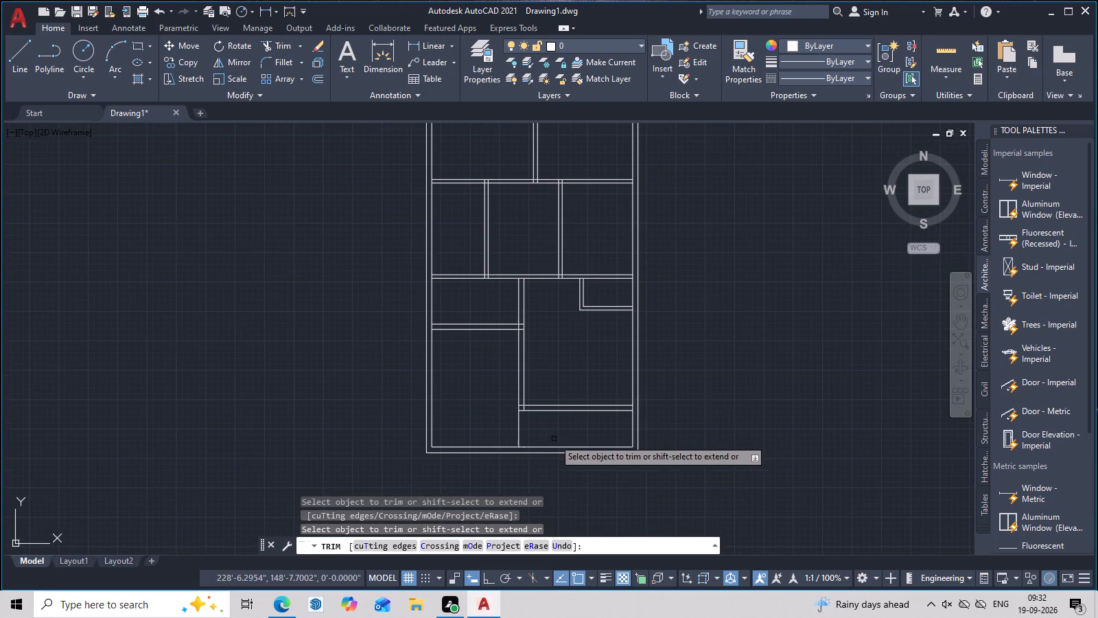
pyautogui.moveTo(556, 439); pyautogui.dragTo(554, 450, button='middle')
pyautogui.scroll(7, 517, 416)
pyautogui.moveTo(600, 402); pyautogui.dragTo(524, 409)
pyautogui.moveTo(526, 322); pyautogui.dragTo(524, 385)
pyautogui.scroll(-7, 524, 402)
pyautogui.moveTo(555, 431); pyautogui.dragTo(539, 446, button='middle')
pyautogui.moveTo(559, 448); pyautogui.dragTo(539, 453, button='middle')
pyautogui.press('Escape')
pyautogui.moveTo(572, 453); pyautogui.dragTo(572, 459, button='middle')
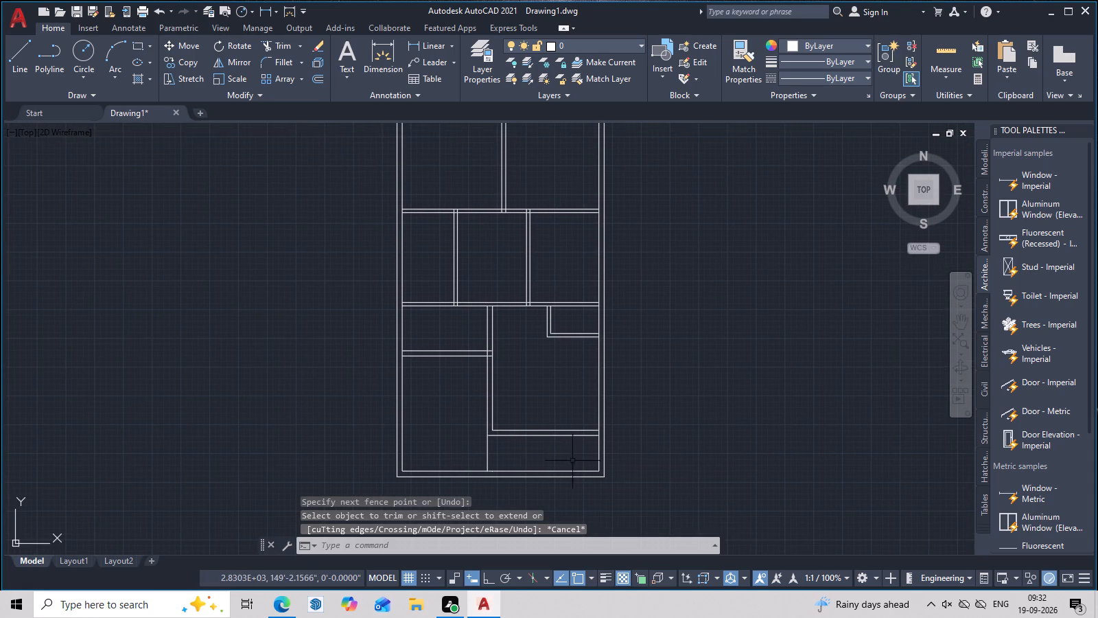
# Quick-measure the lower left room and the large lower right room to check their clear sizes.
pyautogui.click(945, 49)
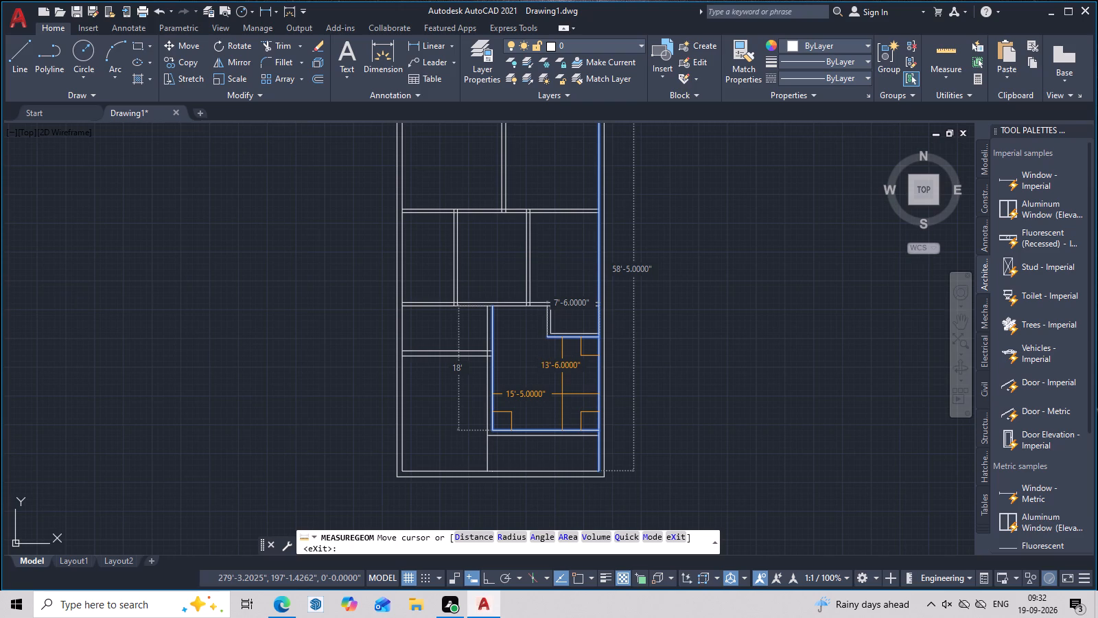
pyautogui.scroll(2, 562, 394)
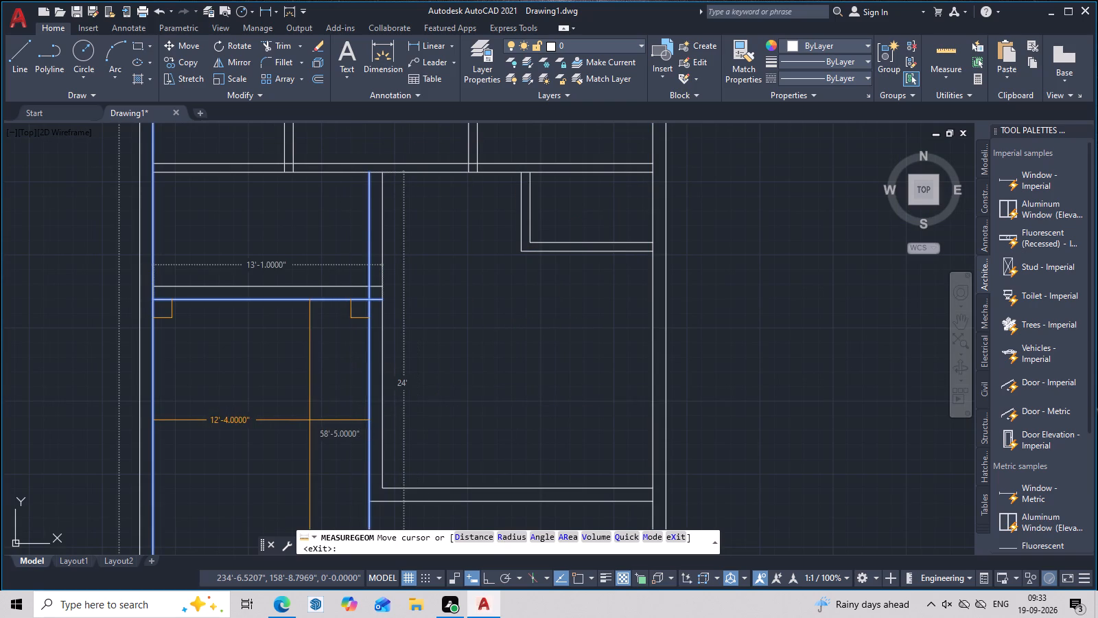
pyautogui.scroll(-3, 309, 420)
pyautogui.moveTo(309, 420); pyautogui.dragTo(457, 424, button='middle')
pyautogui.scroll(3, 452, 427)
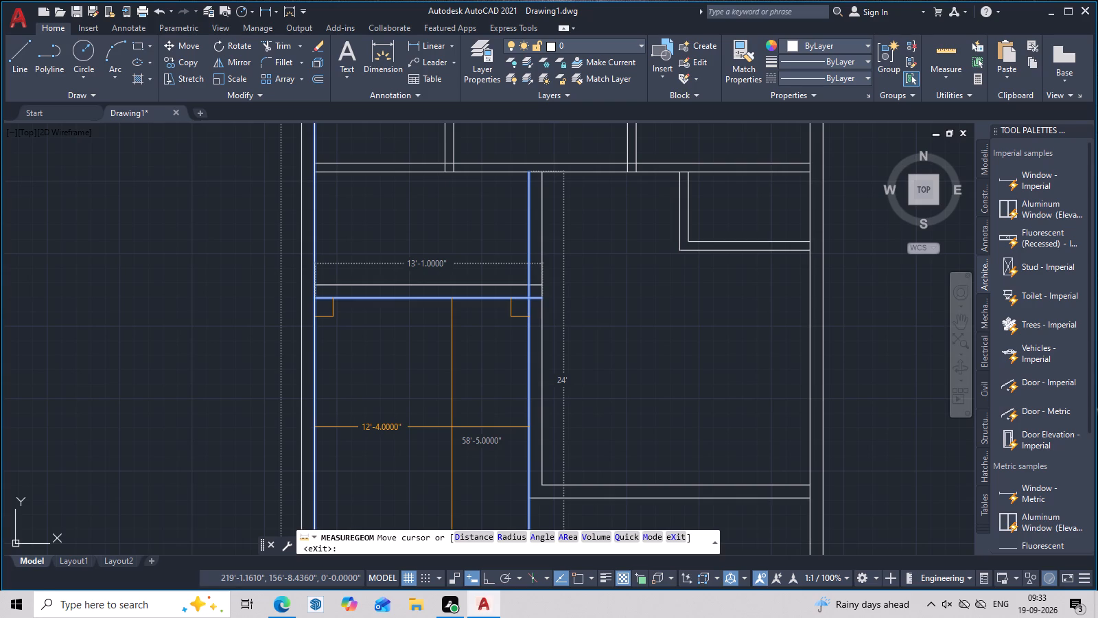
pyautogui.scroll(-2, 452, 427)
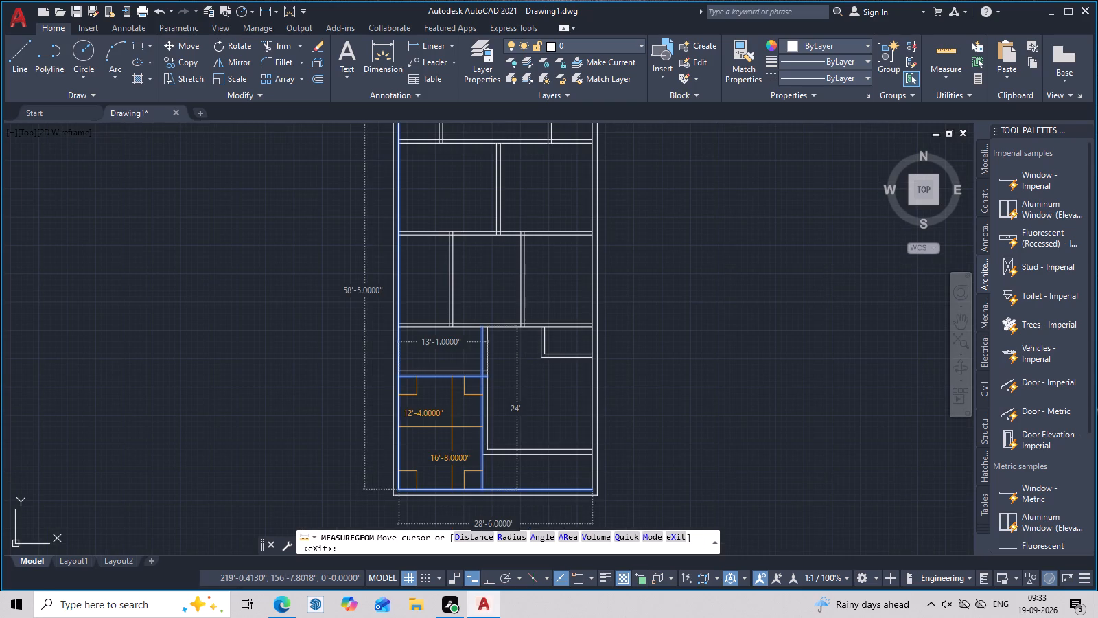
pyautogui.scroll(2, 452, 427)
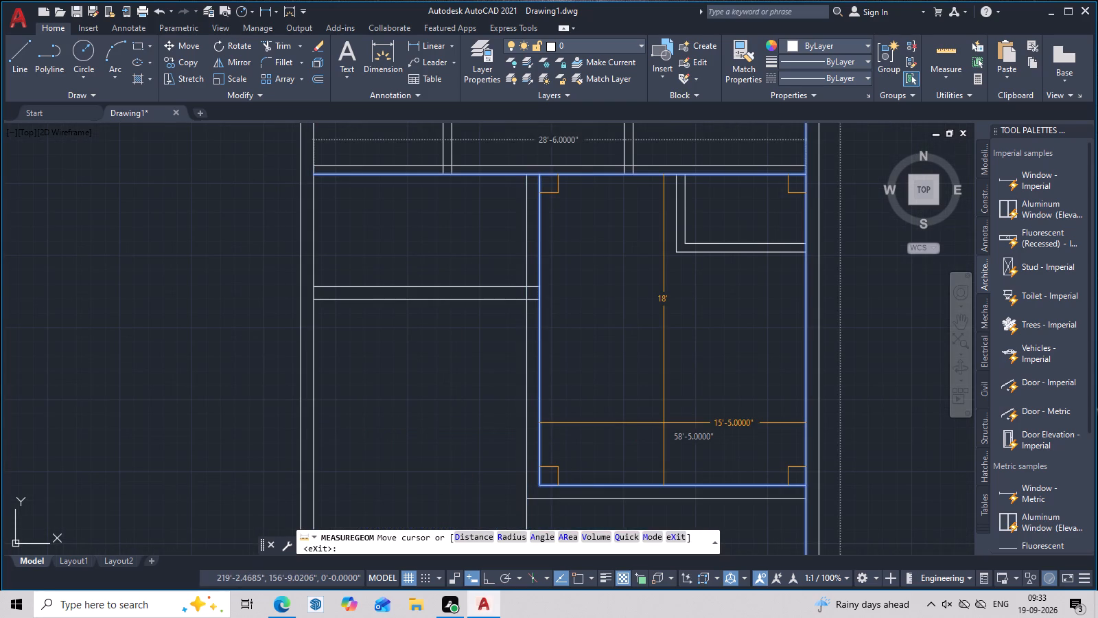
pyautogui.moveTo(658, 426); pyautogui.dragTo(635, 437, button='middle')
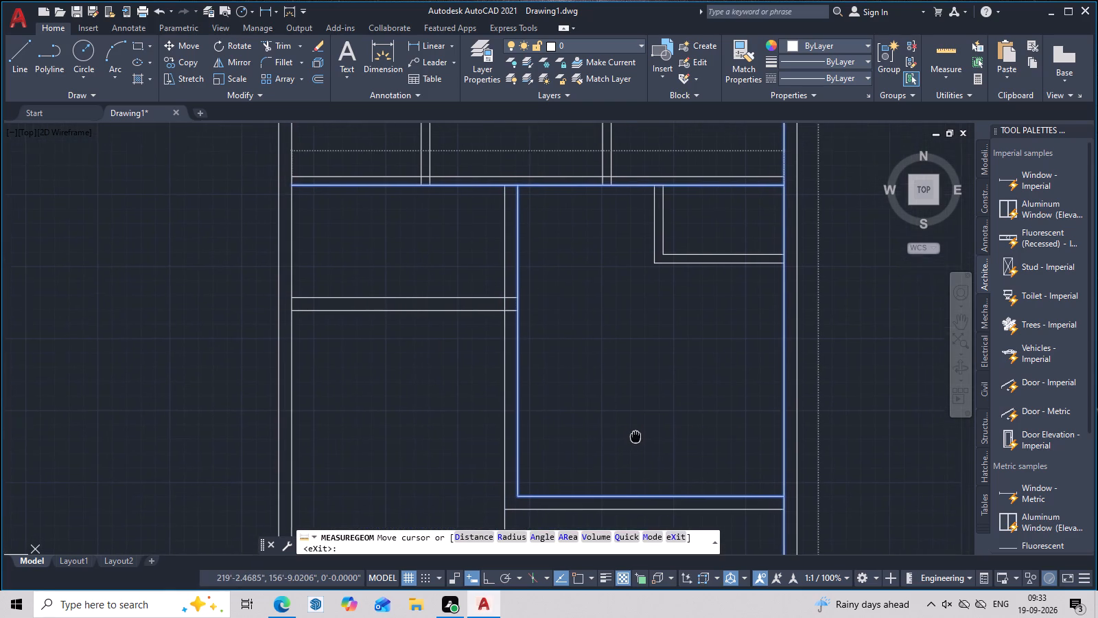
pyautogui.moveTo(635, 437); pyautogui.dragTo(622, 445, button='middle')
pyautogui.press('Escape')
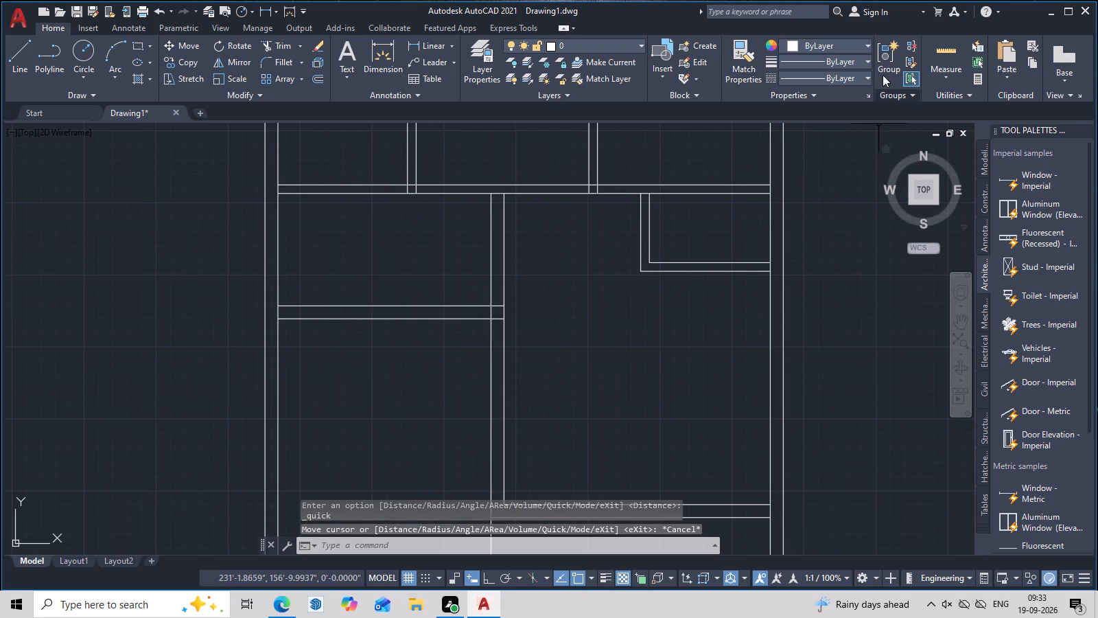
# Quick-measure the thickness of the vertical partition between the two lower rooms.
pyautogui.click(946, 48)
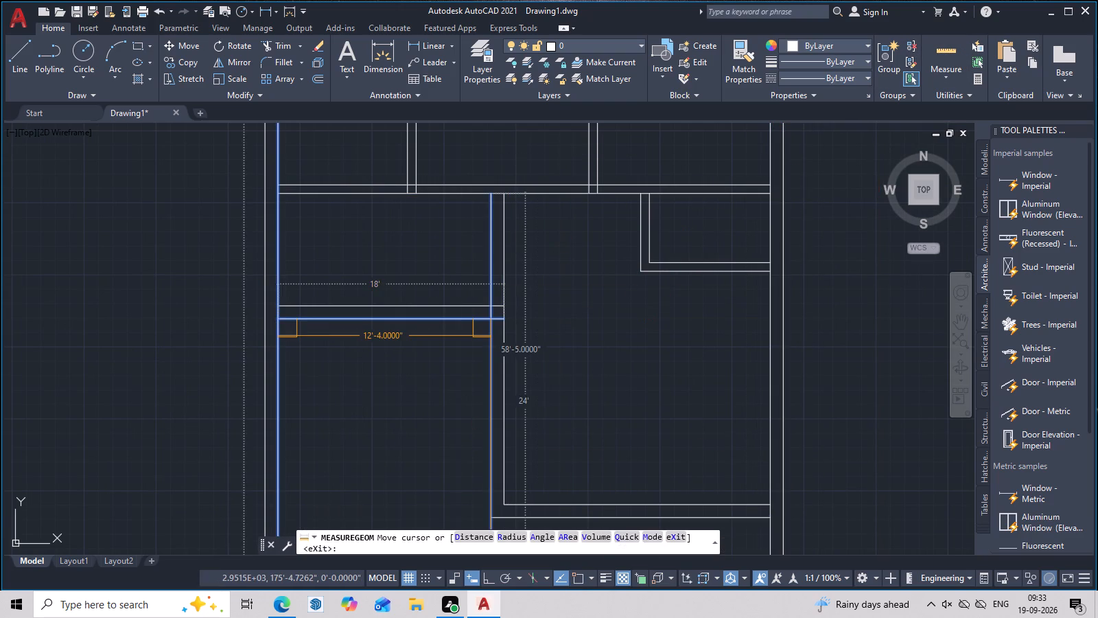
pyautogui.scroll(3, 502, 348)
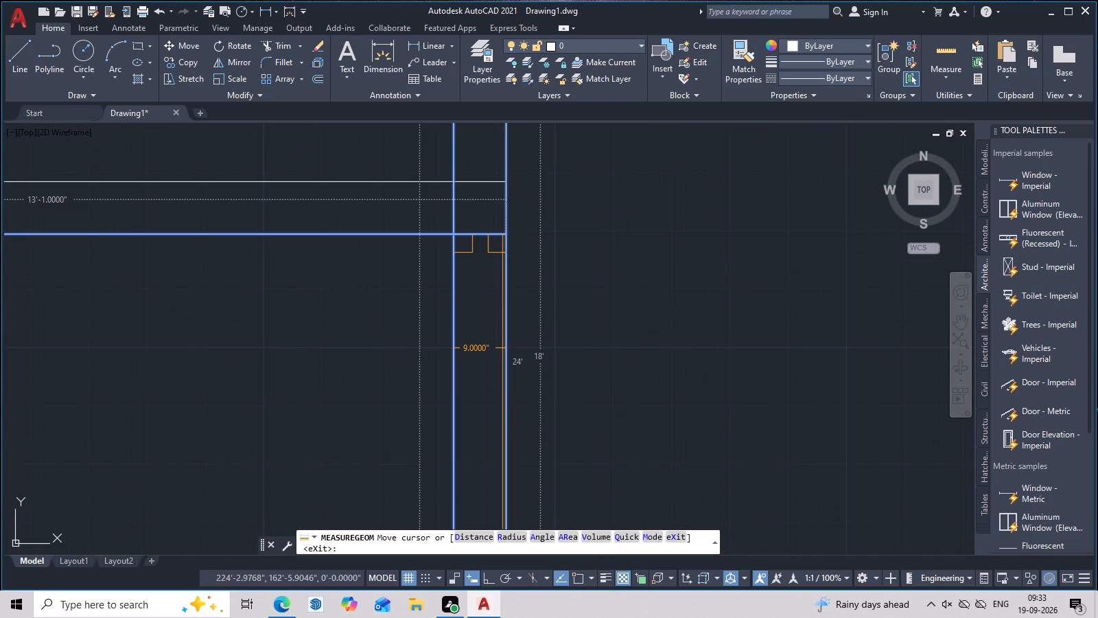
pyautogui.scroll(-3, 502, 348)
pyautogui.press('Escape')
# Quick-measure the clear width and depth of the narrow strip room at the plan's bottom right.
pyautogui.scroll(-2, 526, 348)
pyautogui.moveTo(526, 350); pyautogui.dragTo(526, 354, button='middle')
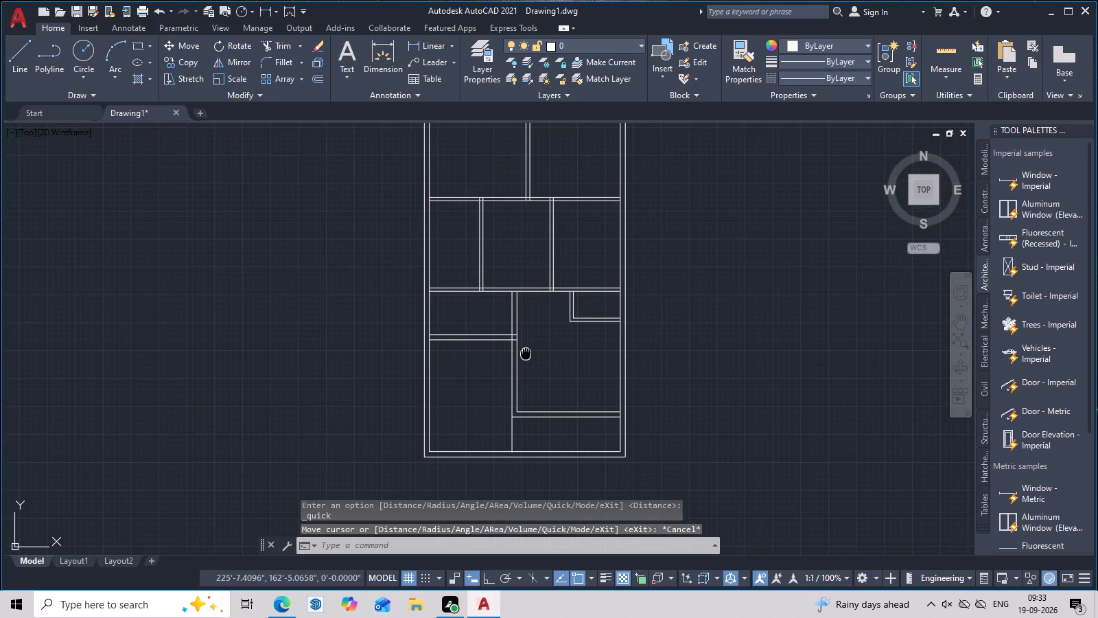
pyautogui.moveTo(526, 354); pyautogui.dragTo(524, 356, button='middle')
pyautogui.middleClick(524, 356)
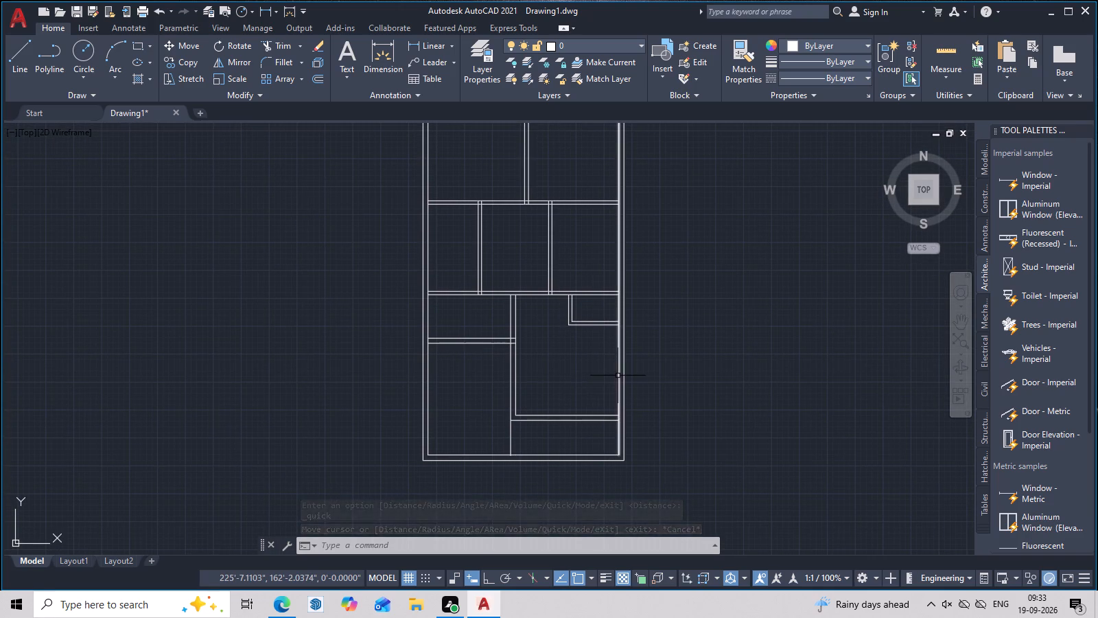
pyautogui.moveTo(618, 376); pyautogui.dragTo(651, 391, button='middle')
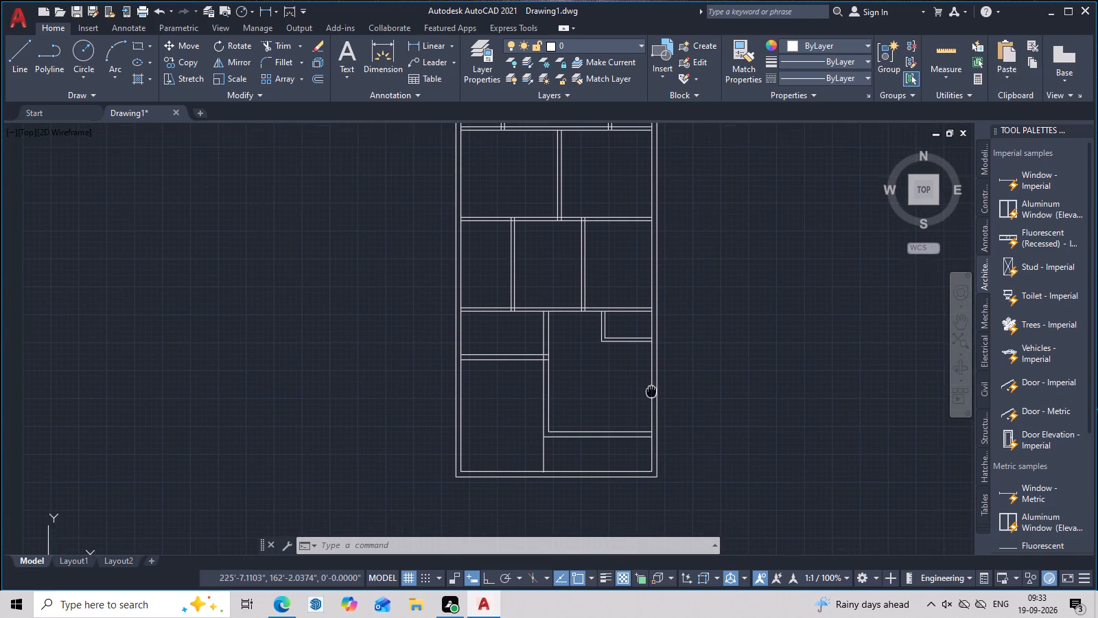
pyautogui.moveTo(651, 391); pyautogui.dragTo(651, 390, button='middle')
pyautogui.middleClick(651, 390)
pyautogui.scroll(2, 651, 390)
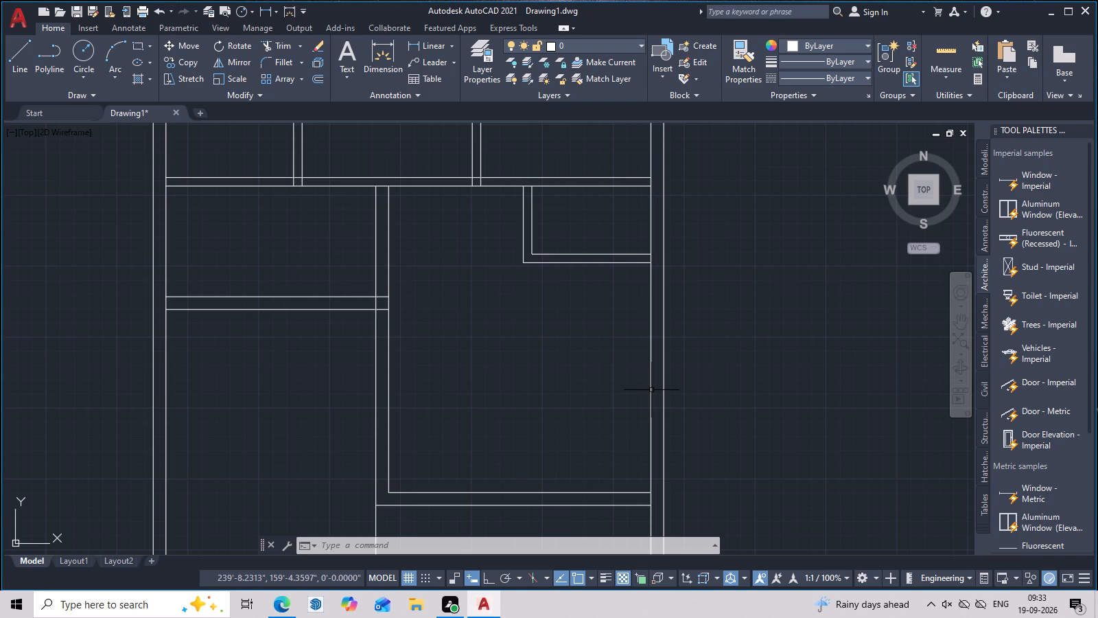
pyautogui.scroll(-2, 651, 390)
pyautogui.moveTo(651, 387); pyautogui.dragTo(646, 359, button='middle')
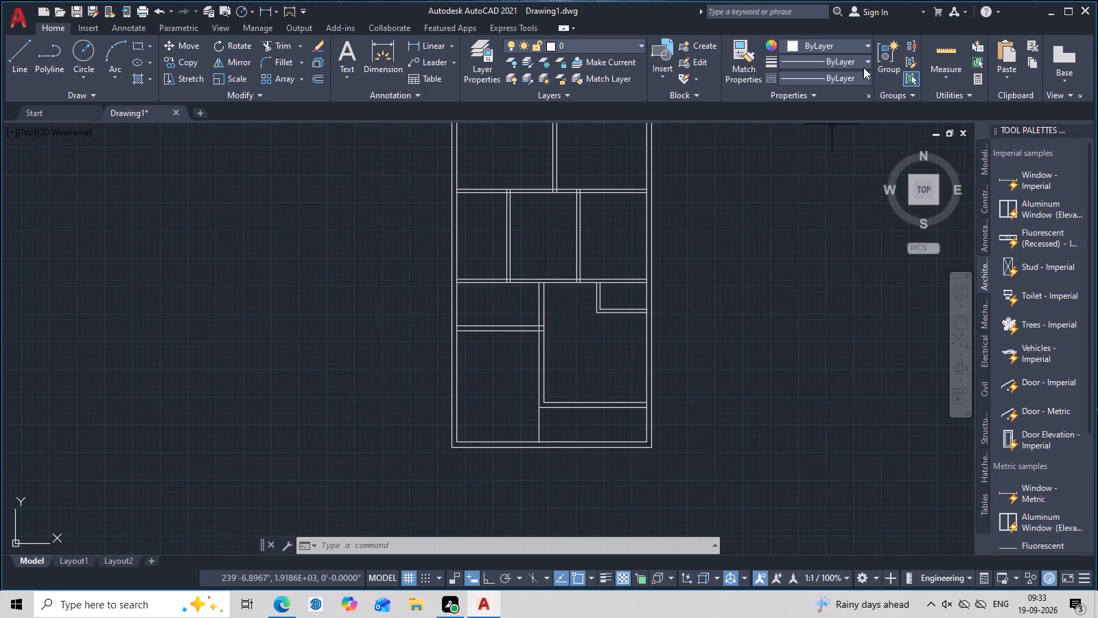
pyautogui.click(943, 47)
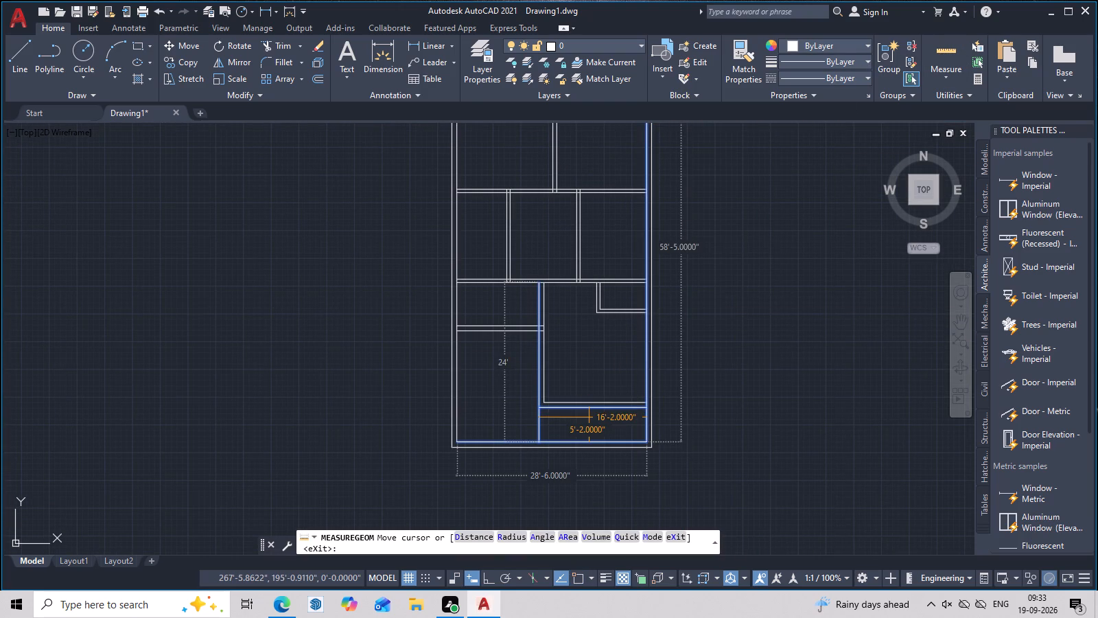
pyautogui.scroll(3, 589, 419)
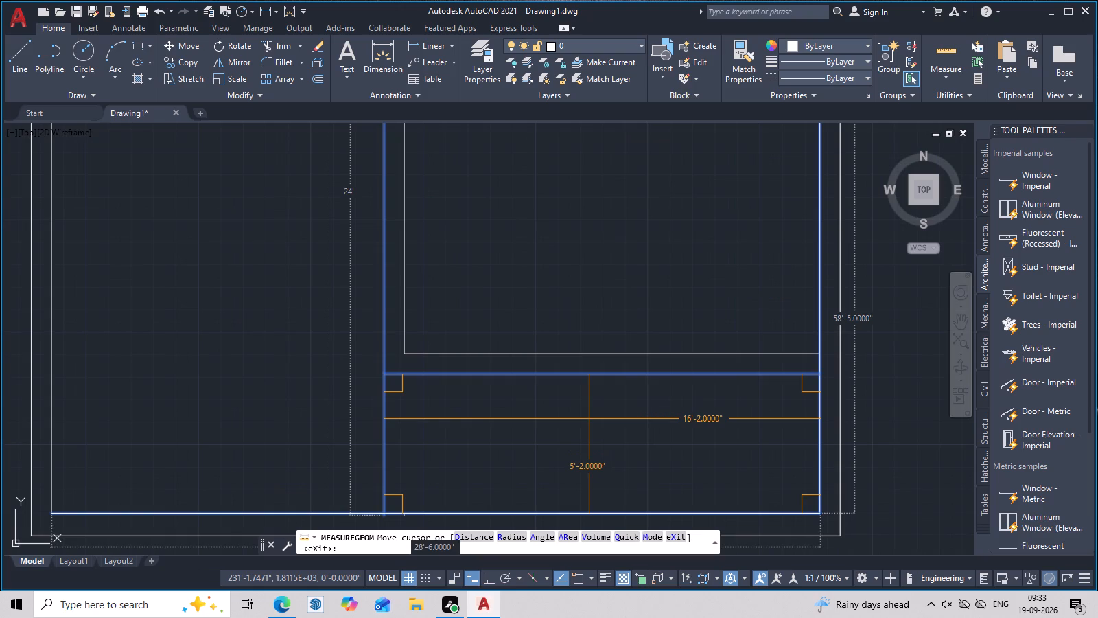
pyautogui.scroll(-3, 589, 419)
# Quick-measure the large lower right room between the small corner room and the bottom strip room.
pyautogui.middleClick(589, 419)
pyautogui.middleClick(589, 419)
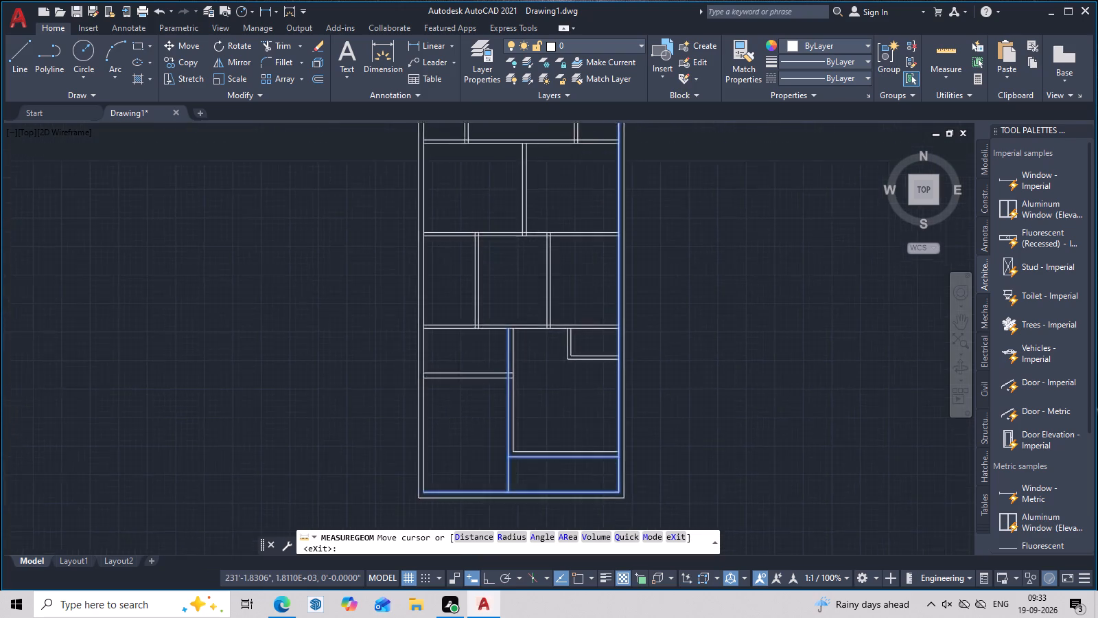
pyautogui.scroll(-2, 572, 361)
pyautogui.moveTo(561, 382); pyautogui.dragTo(567, 332, button='middle')
pyautogui.scroll(4, 567, 332)
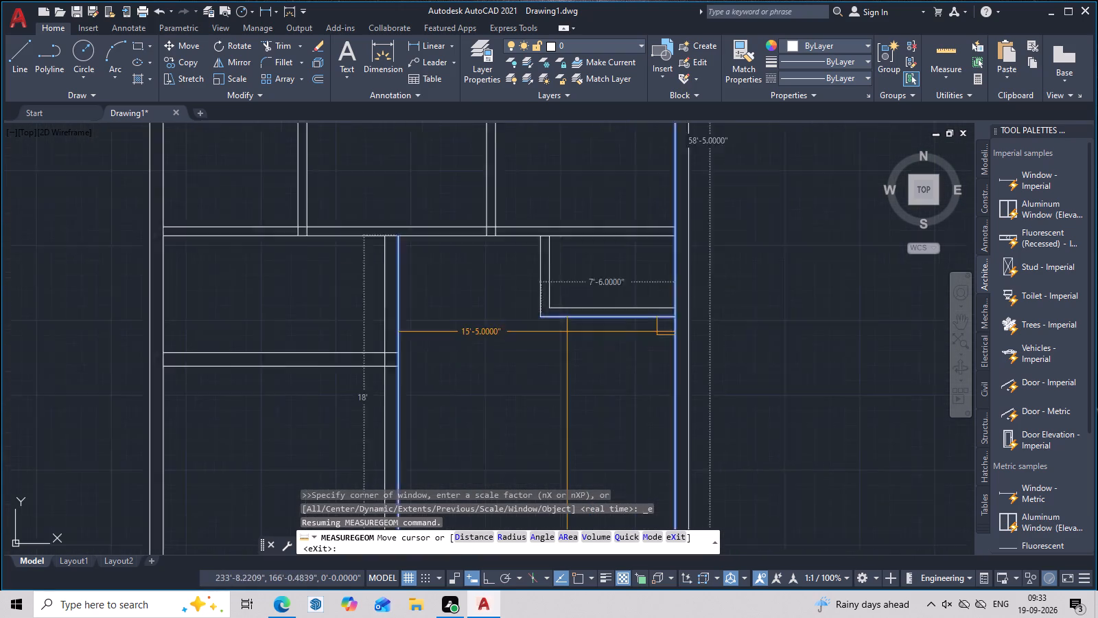
pyautogui.scroll(1, 567, 332)
pyautogui.moveTo(558, 353); pyautogui.dragTo(561, 314, button='middle')
pyautogui.scroll(-2, 564, 284)
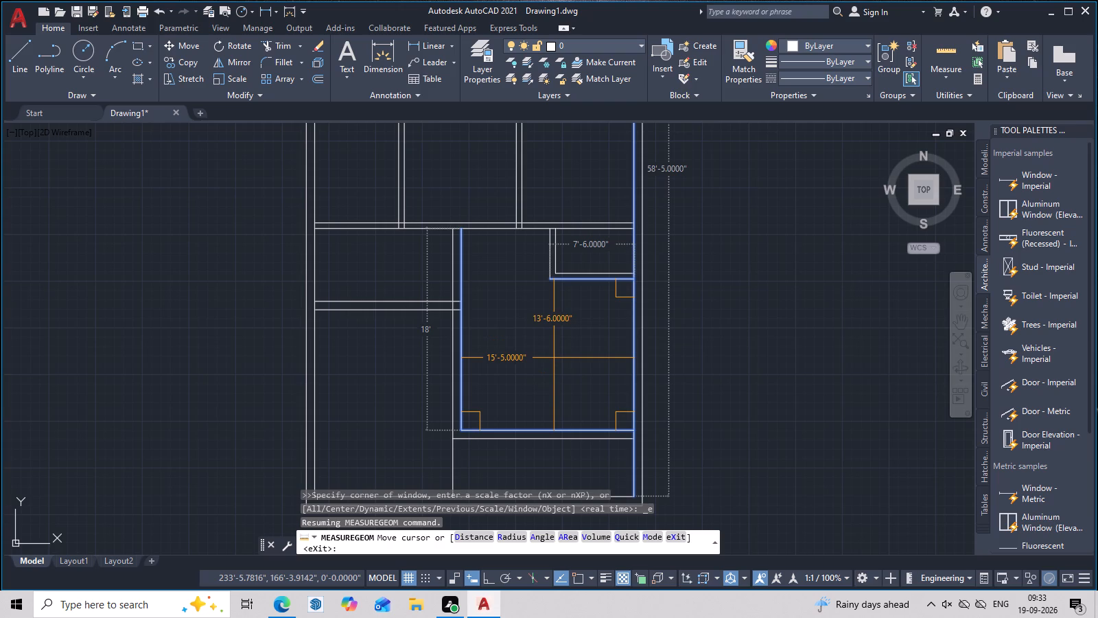
pyautogui.press('Escape')
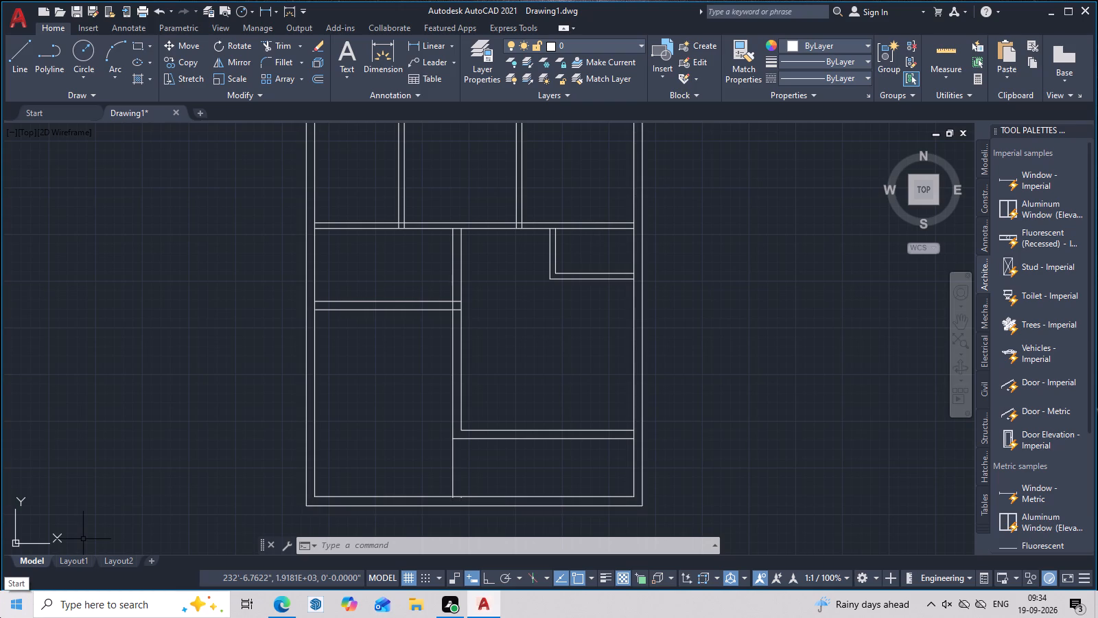
pyautogui.press('Escape')
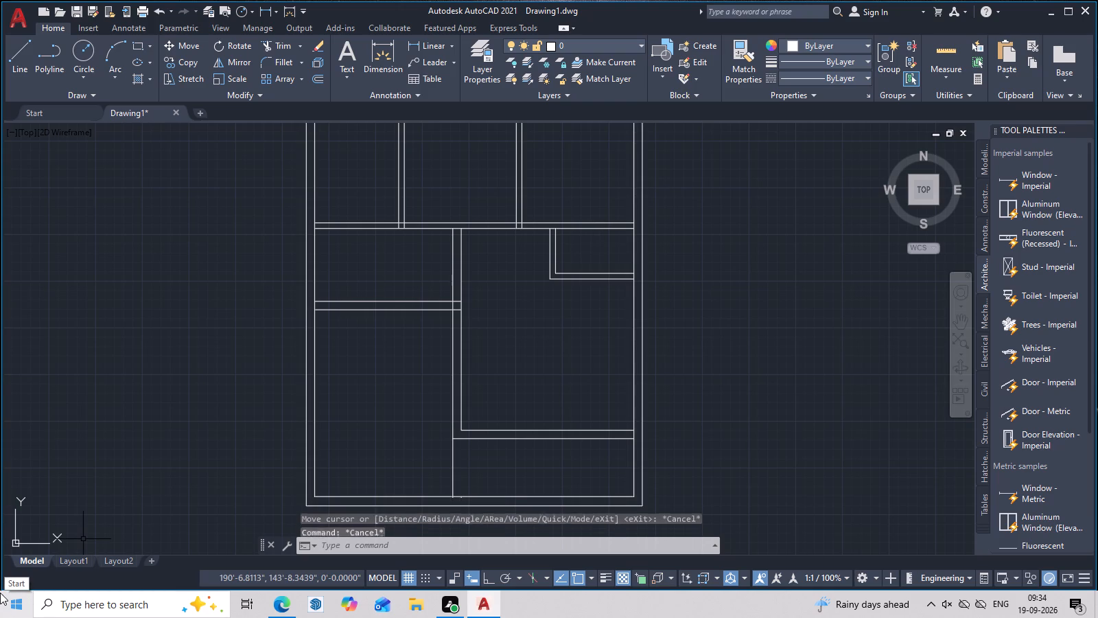
# Break the lower line of the horizontal partition above the lower rooms where it meets the vertical partition's left line.
pyautogui.scroll(1, 428, 236)
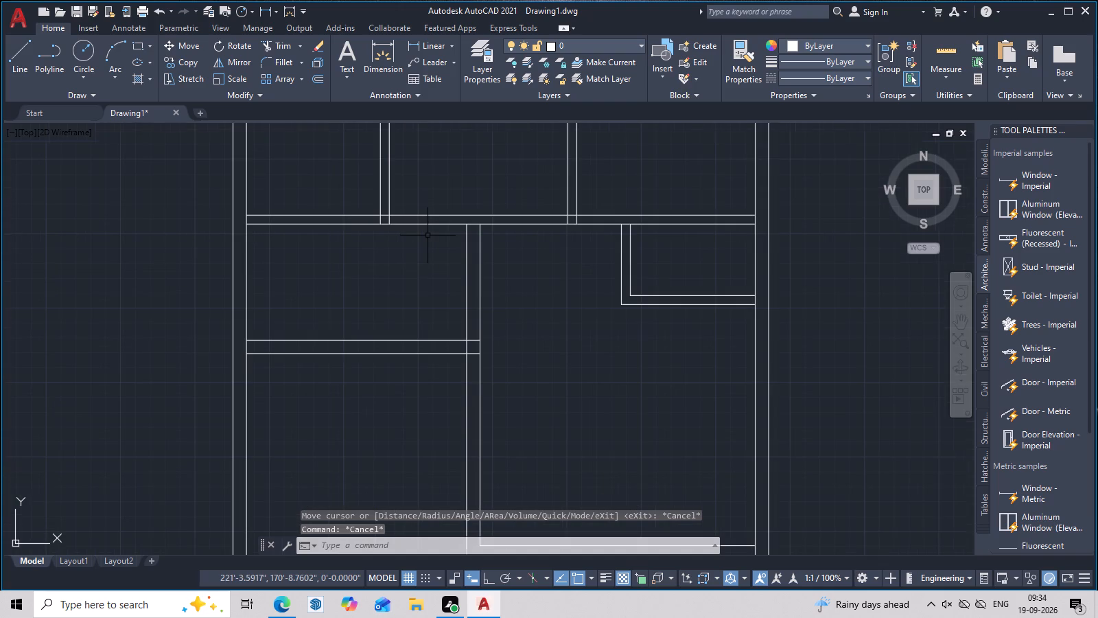
pyautogui.scroll(1, 428, 236)
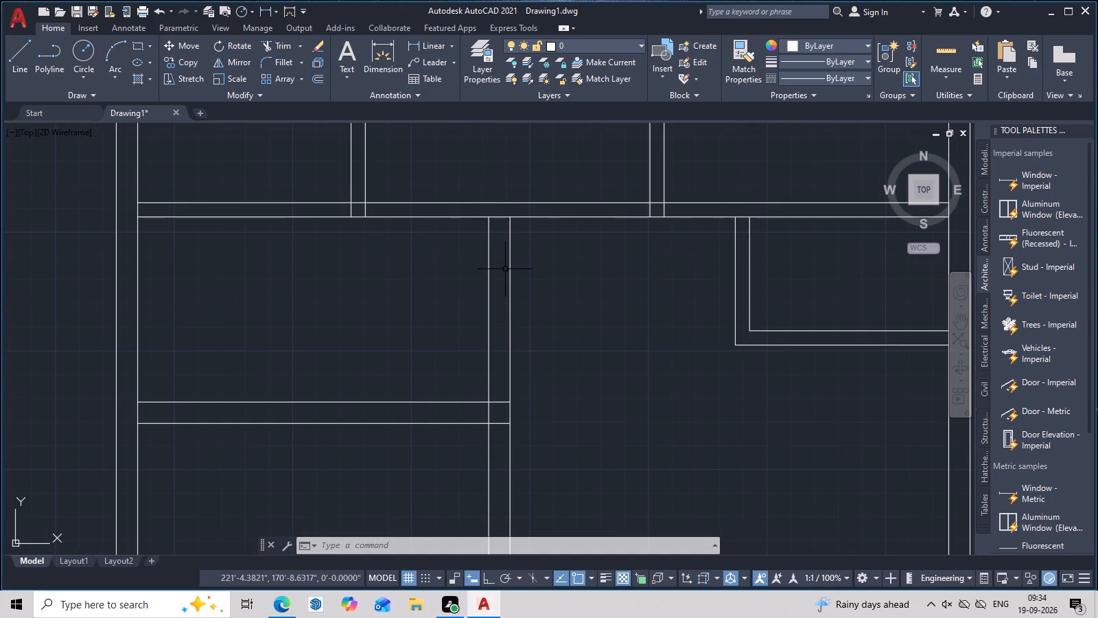
pyautogui.write('br')
pyautogui.click(541, 314)
pyautogui.click(459, 217)
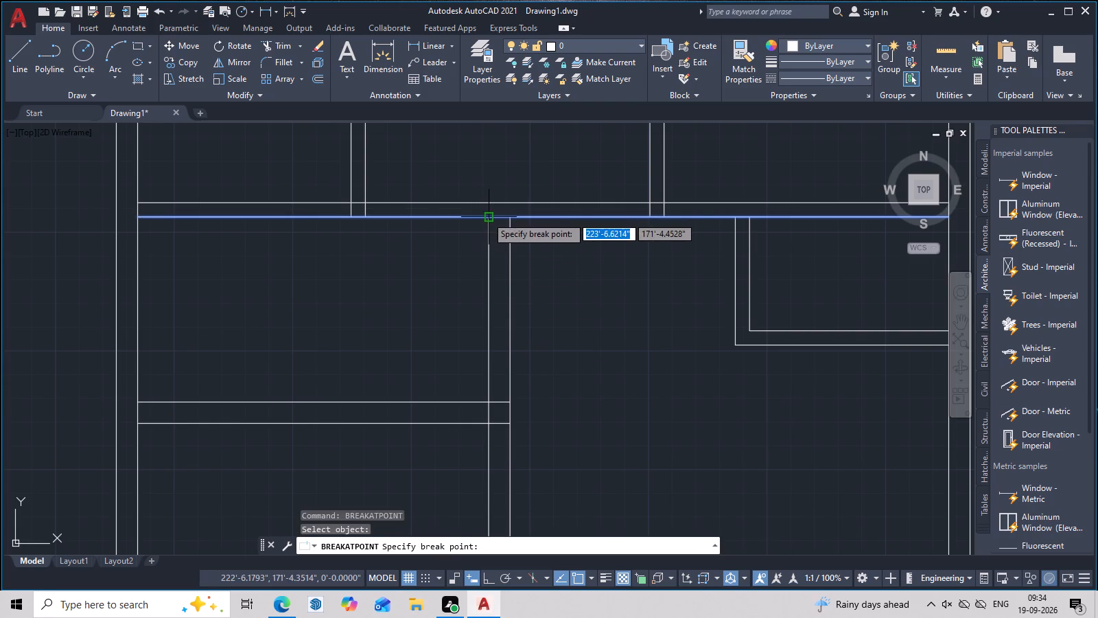
pyautogui.click(487, 216)
pyautogui.press('Escape')
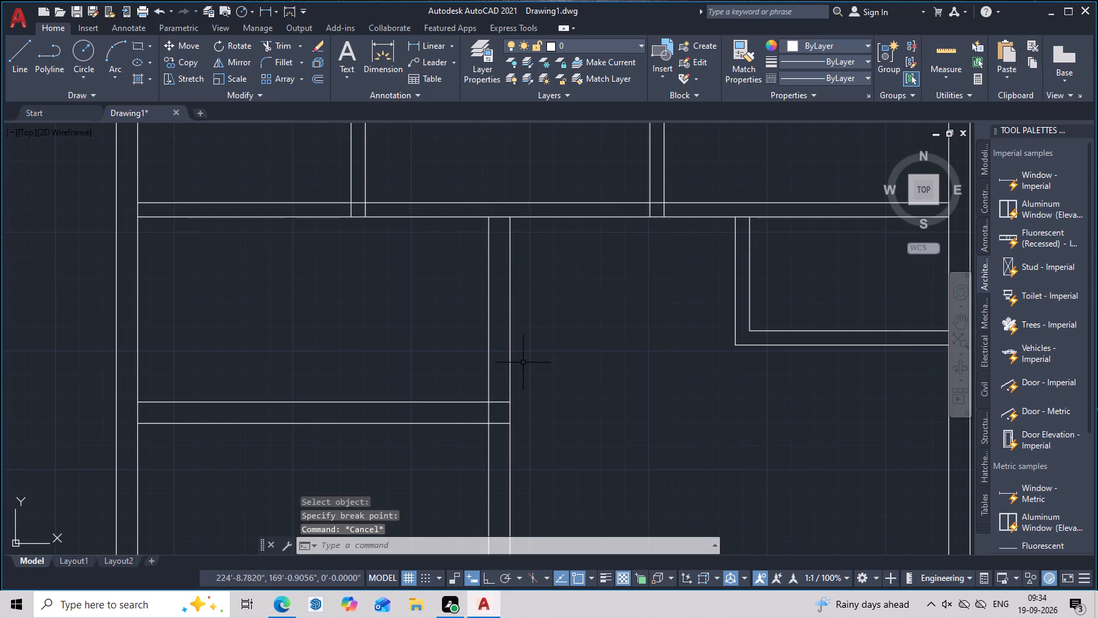
# Erase the broken-off piece of the horizontal partition's lower line above the left room.
pyautogui.click(442, 215)
pyautogui.press('Delete')
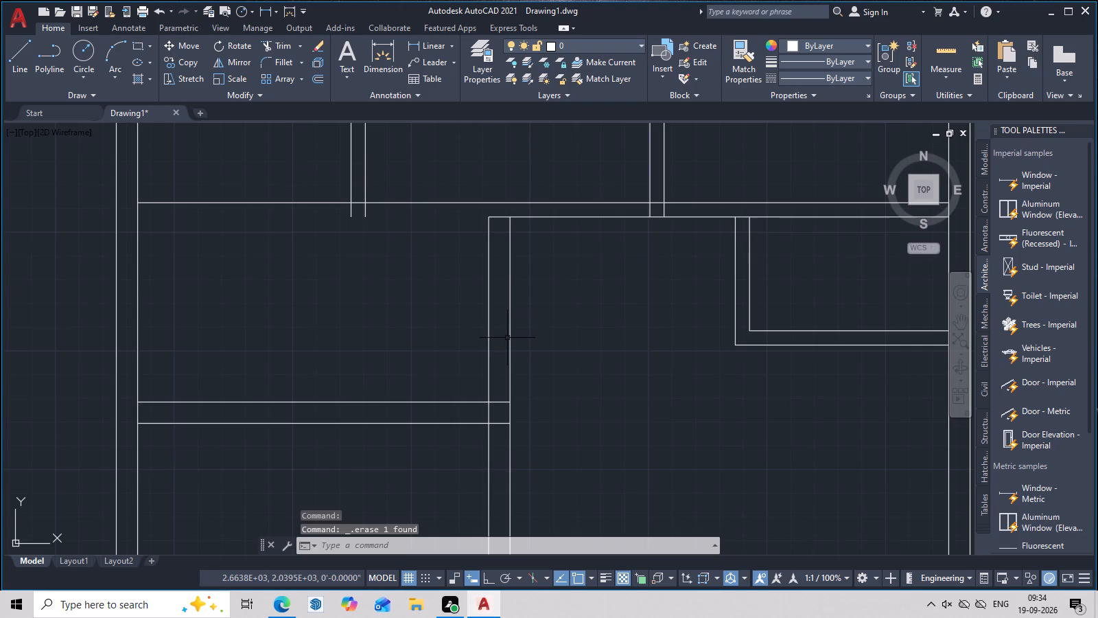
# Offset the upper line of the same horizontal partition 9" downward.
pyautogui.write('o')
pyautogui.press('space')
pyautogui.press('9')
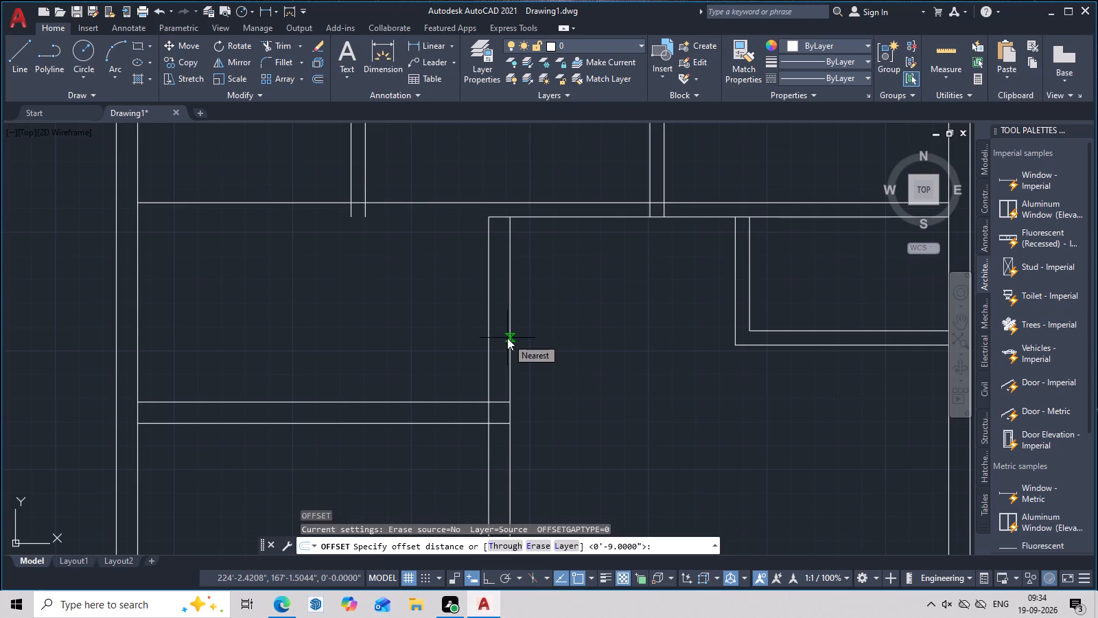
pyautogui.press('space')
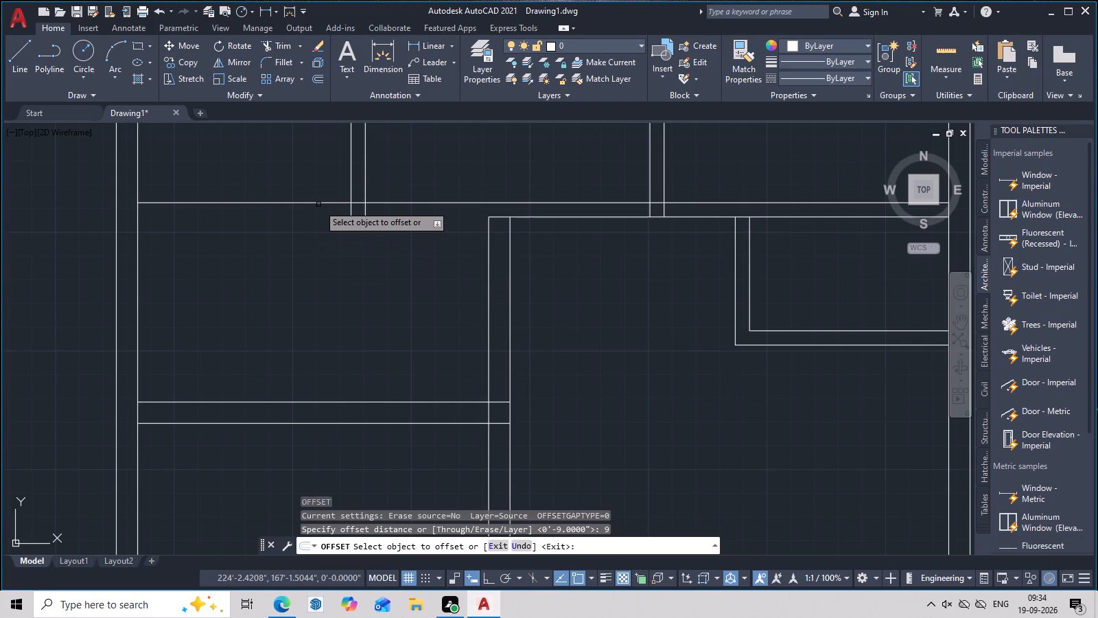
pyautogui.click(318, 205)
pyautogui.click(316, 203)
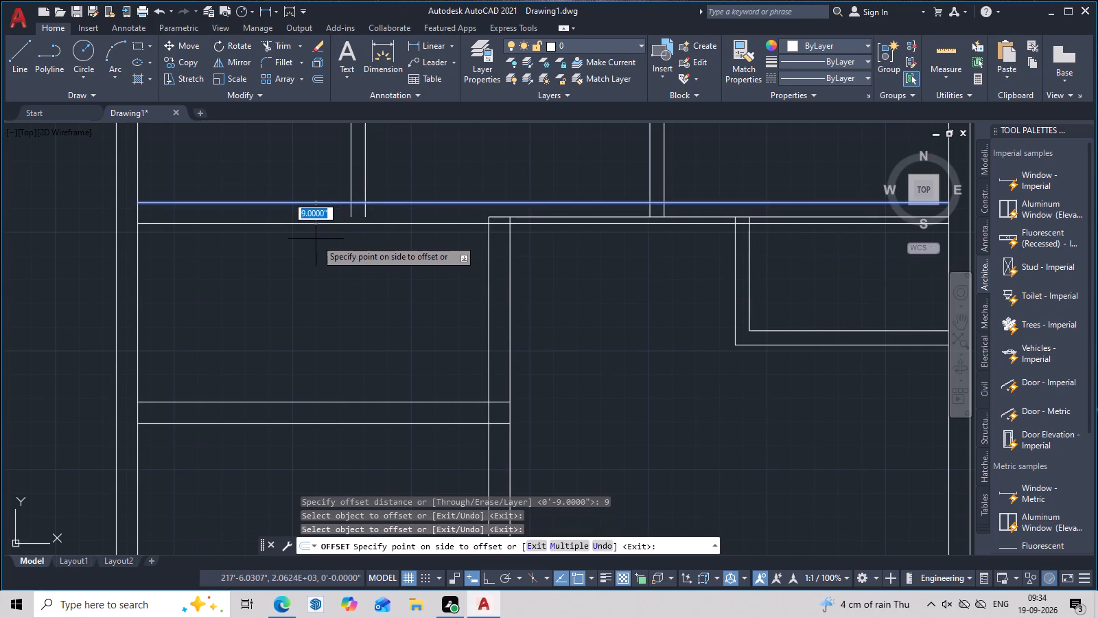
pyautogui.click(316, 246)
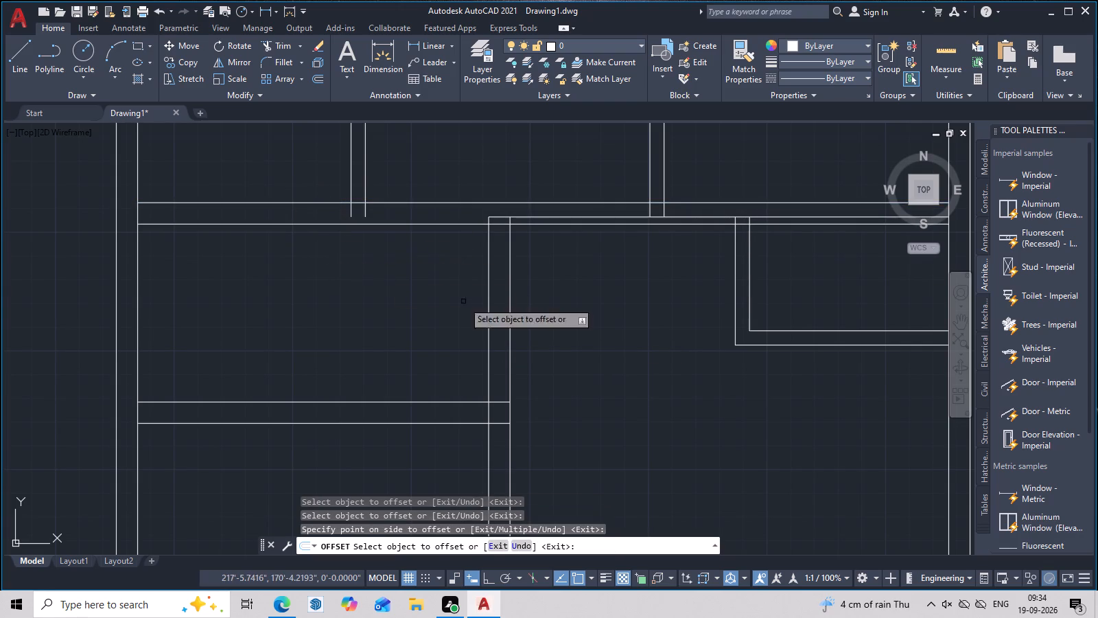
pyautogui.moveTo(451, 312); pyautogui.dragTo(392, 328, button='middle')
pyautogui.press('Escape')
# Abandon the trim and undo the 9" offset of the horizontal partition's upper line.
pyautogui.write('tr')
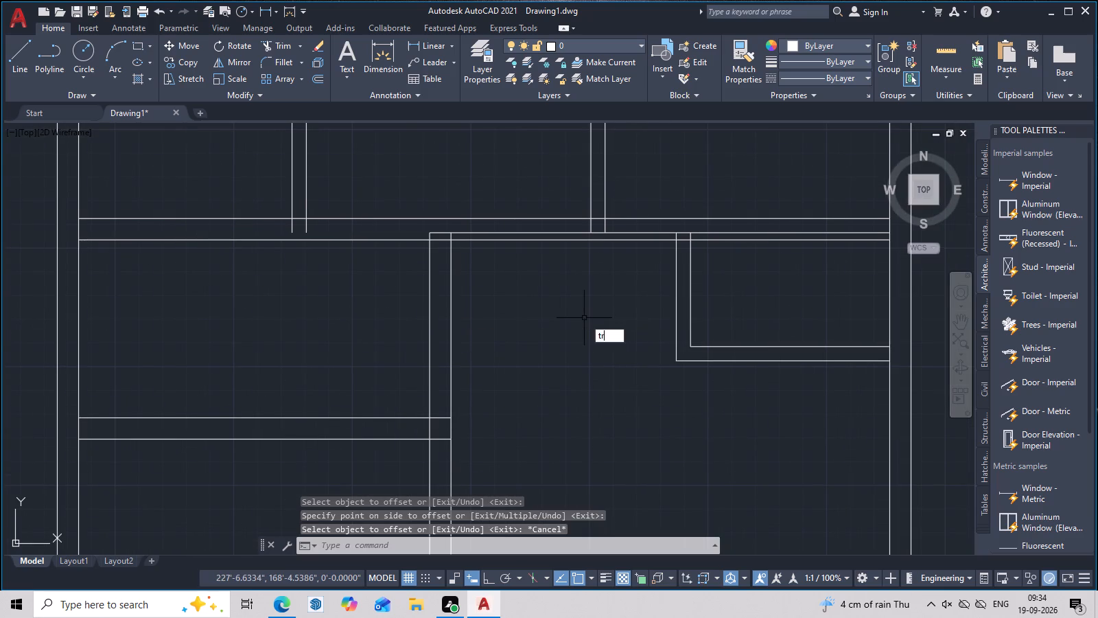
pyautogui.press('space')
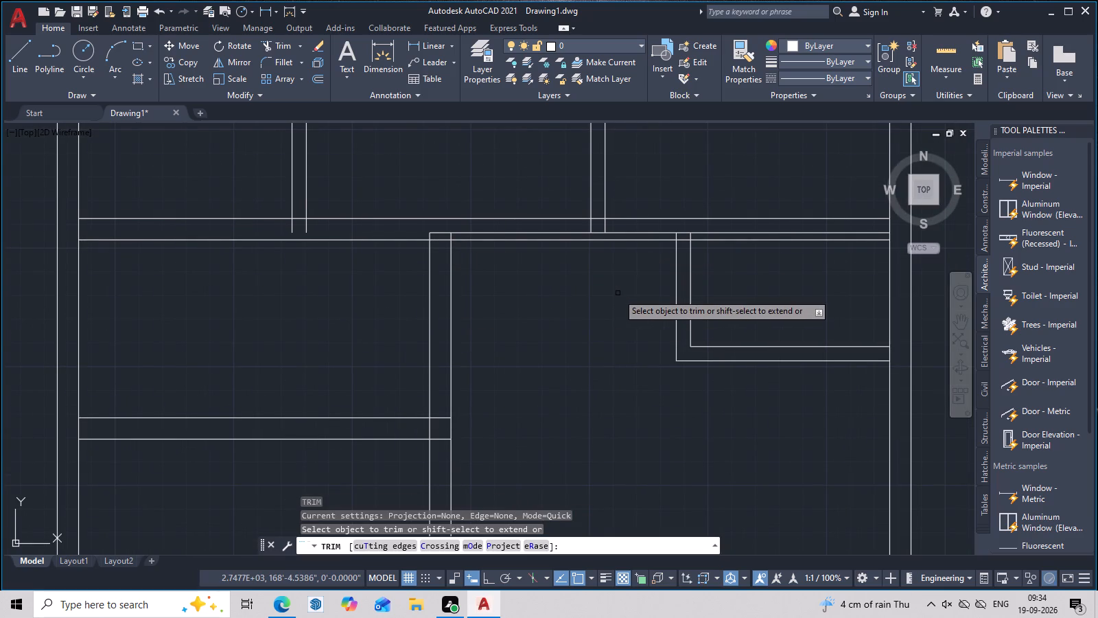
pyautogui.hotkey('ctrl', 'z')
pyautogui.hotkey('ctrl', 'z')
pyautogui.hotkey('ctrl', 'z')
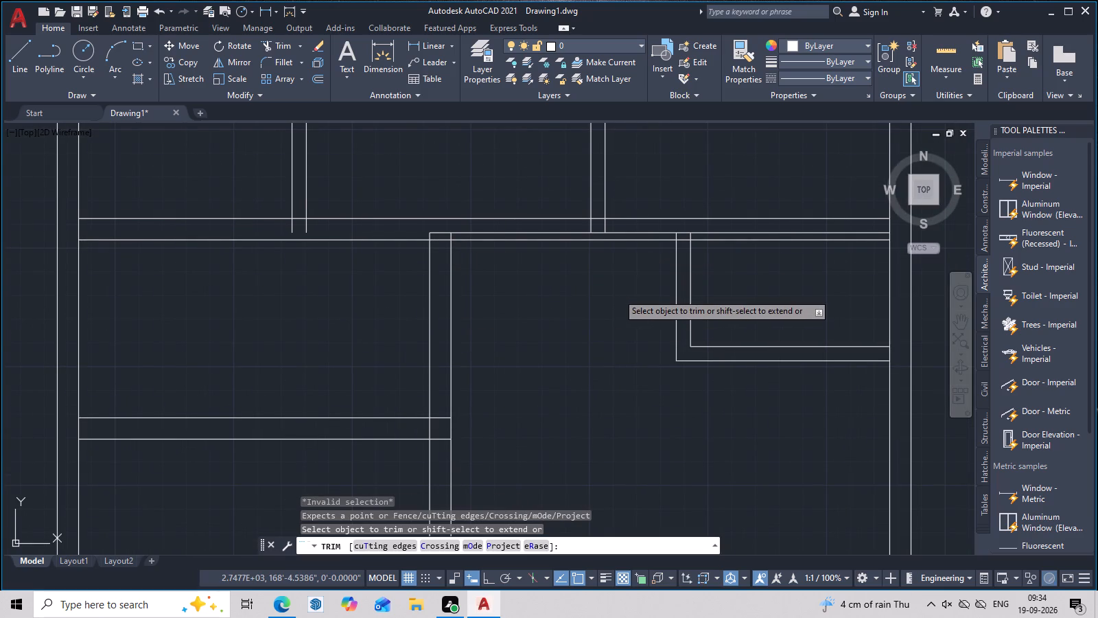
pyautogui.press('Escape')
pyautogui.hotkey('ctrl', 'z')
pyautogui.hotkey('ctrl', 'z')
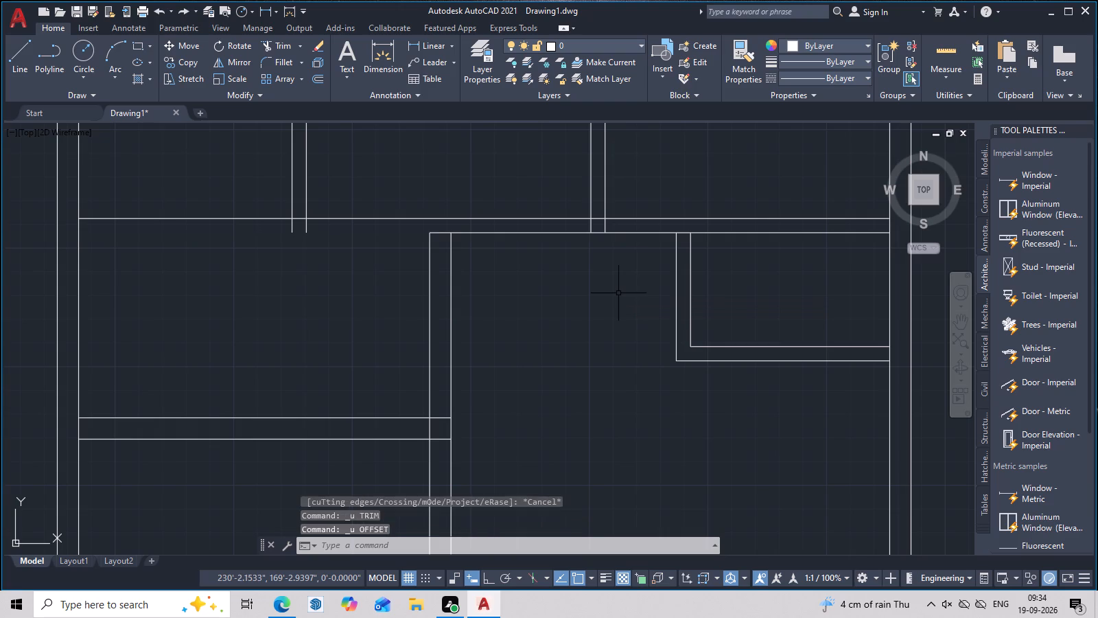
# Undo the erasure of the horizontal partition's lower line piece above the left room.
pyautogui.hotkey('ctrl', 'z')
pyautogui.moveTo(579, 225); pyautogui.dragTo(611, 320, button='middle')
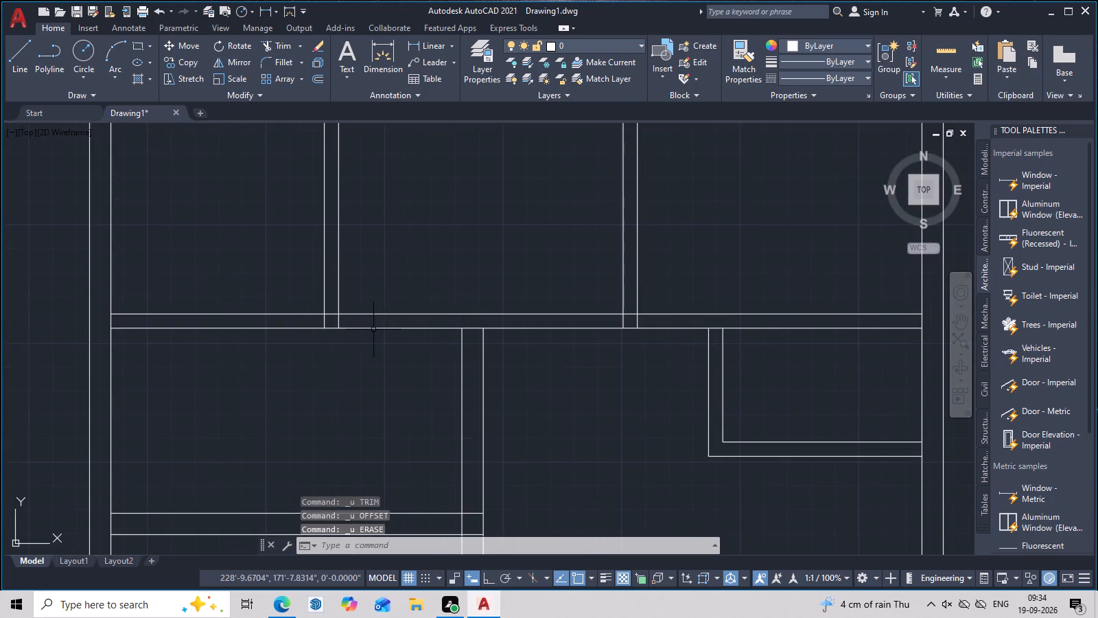
# Break the horizontal partition's upper line at the point directly above the lower vertical partition's left line.
pyautogui.scroll(1, 373, 330)
pyautogui.moveTo(507, 356); pyautogui.dragTo(531, 356, button='middle')
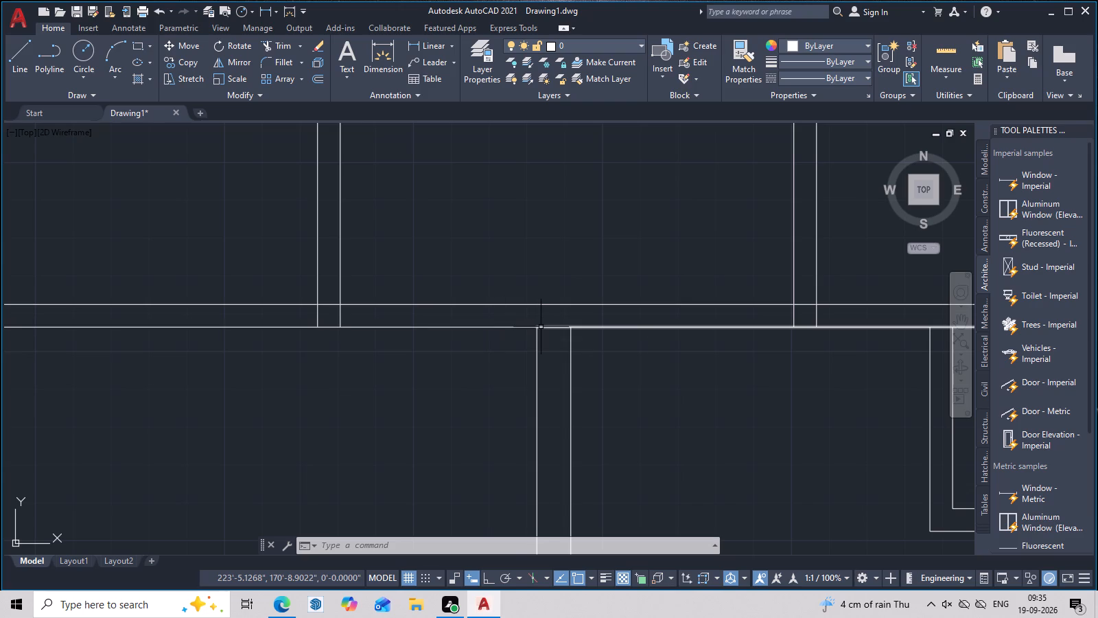
pyautogui.write('bt')
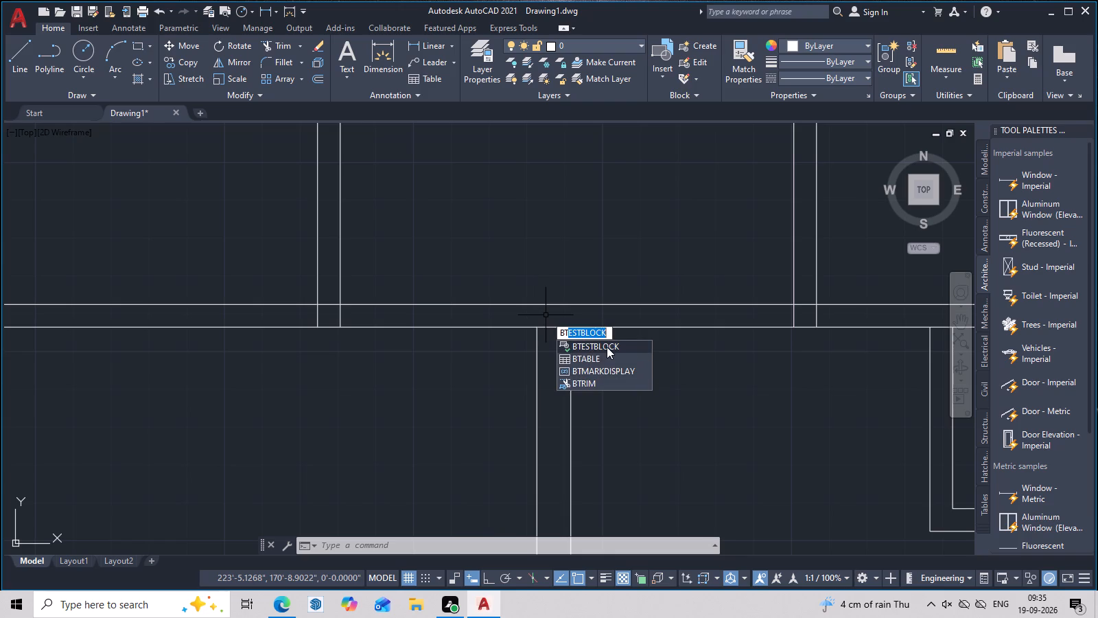
pyautogui.press('BackSpace')
pyautogui.press('BackSpace')
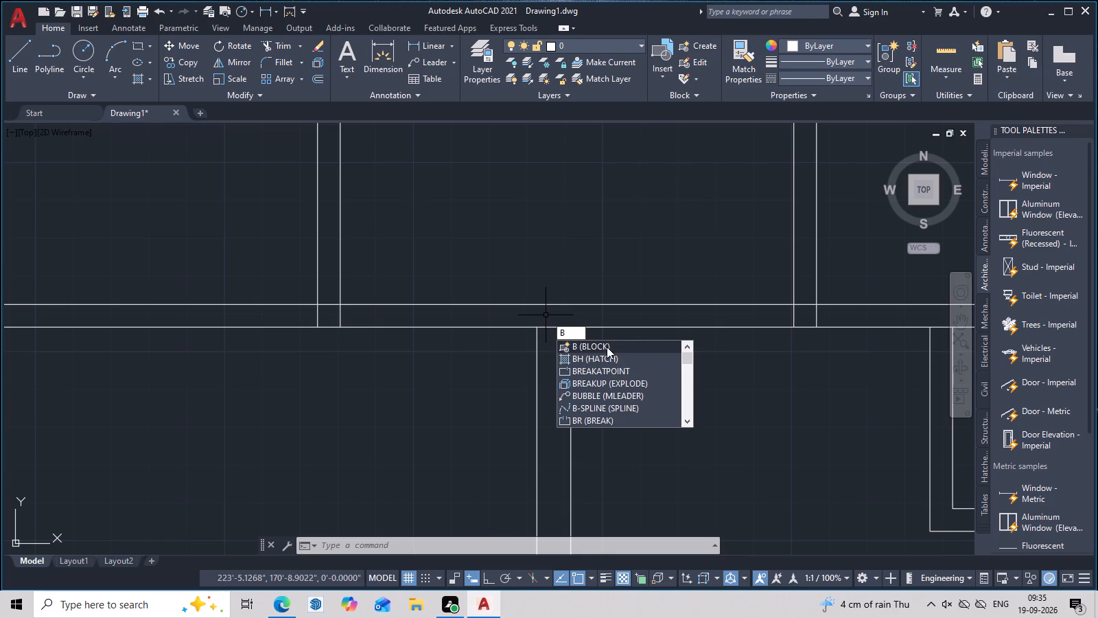
pyautogui.click(606, 371)
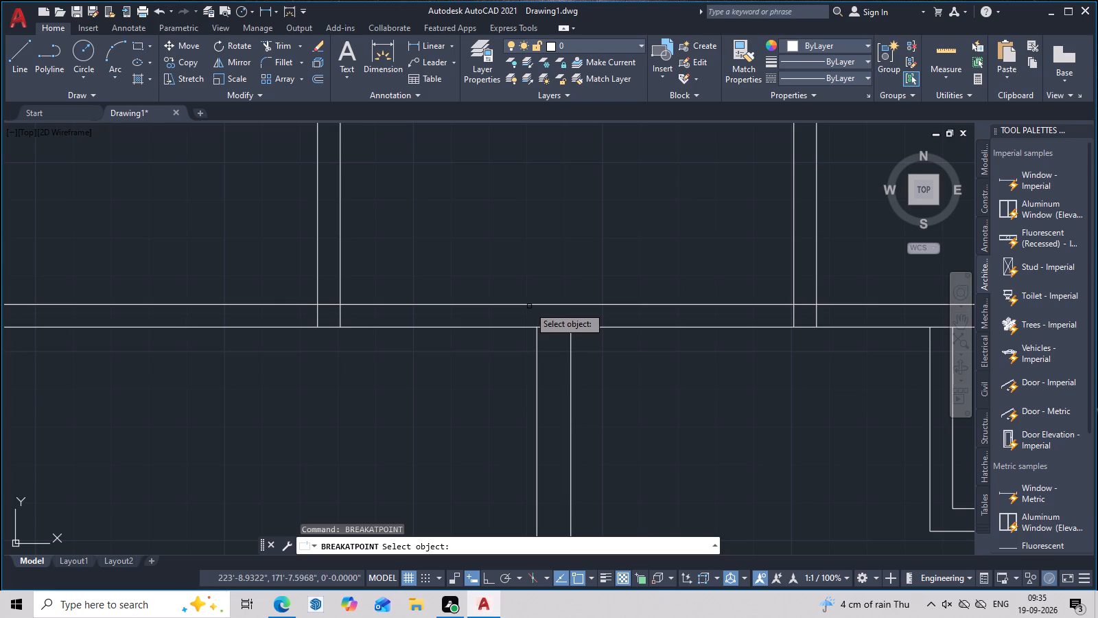
pyautogui.click(530, 305)
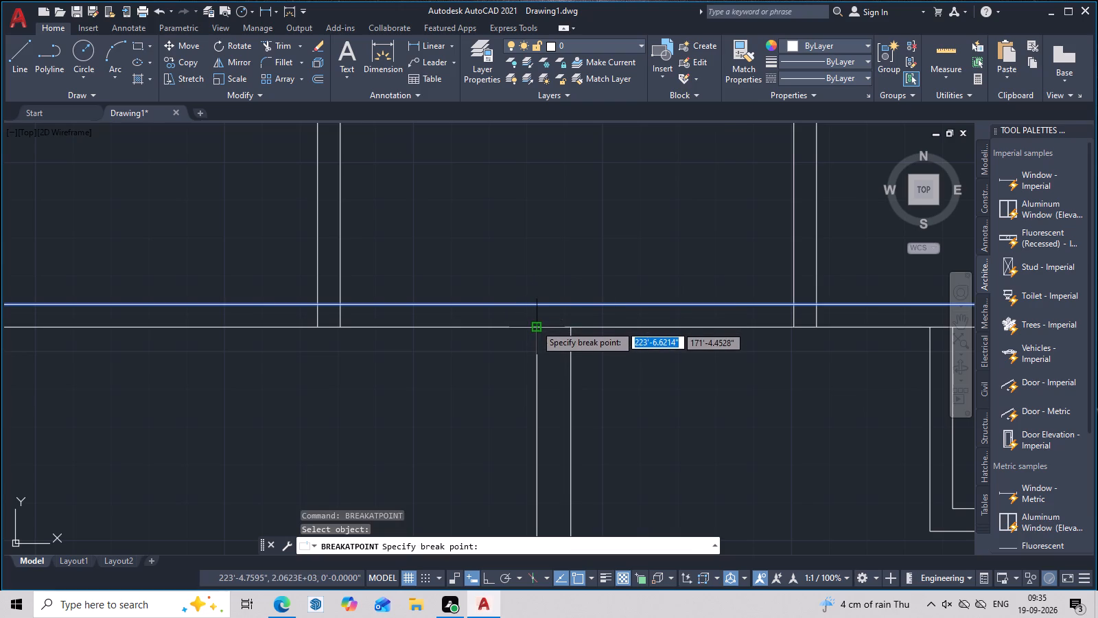
pyautogui.click(539, 304)
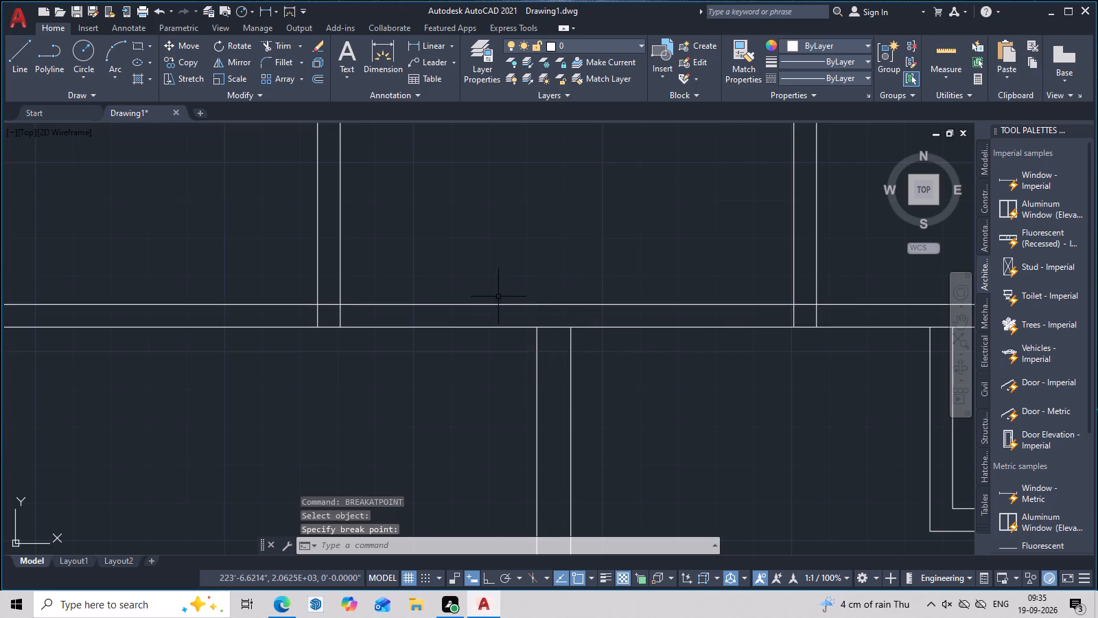
# Erase the piece of the horizontal partition's lower line above the left room.
pyautogui.click(496, 328)
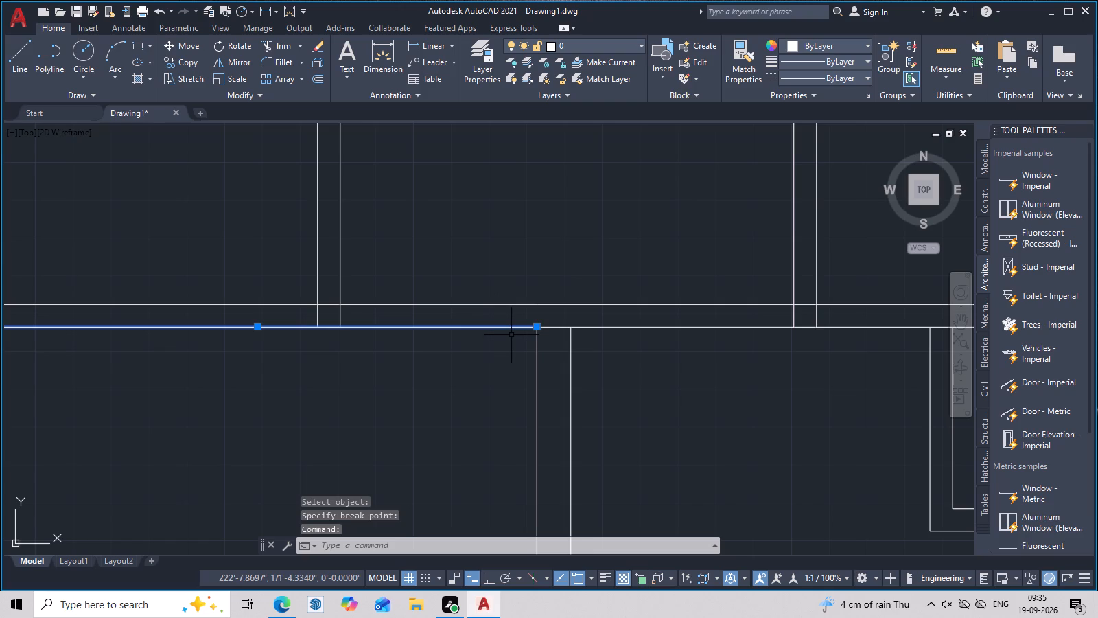
pyautogui.press('Delete')
# Offset the left segment of the horizontal partition's upper line 9" downward.
pyautogui.scroll(-3, 516, 328)
pyautogui.moveTo(514, 336); pyautogui.dragTo(557, 343, button='middle')
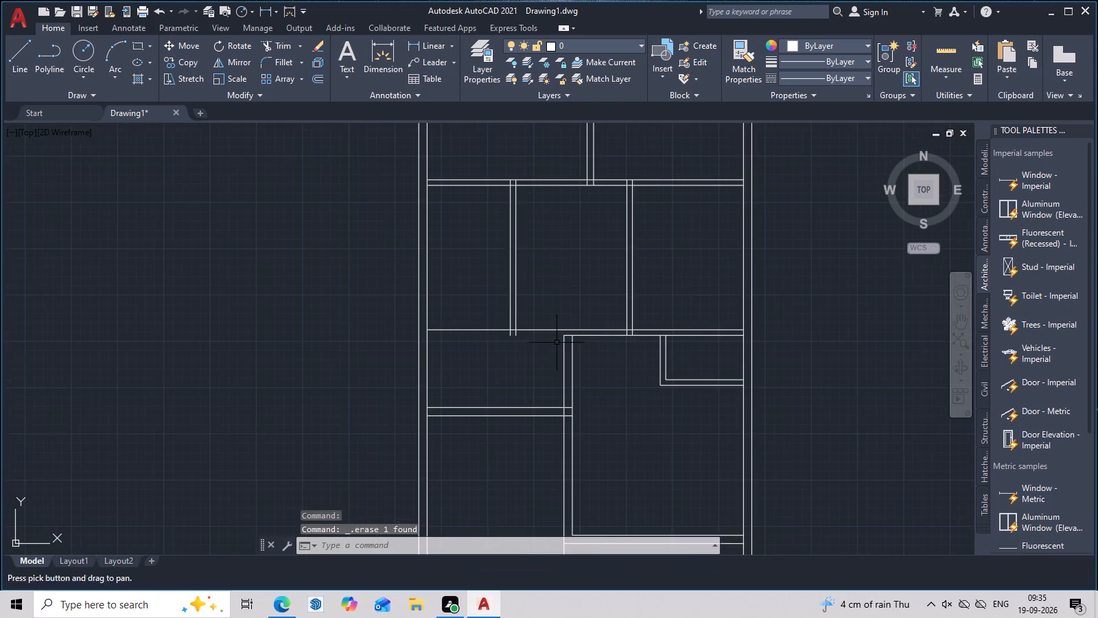
pyautogui.scroll(2, 497, 319)
pyautogui.press('Escape')
pyautogui.write('o')
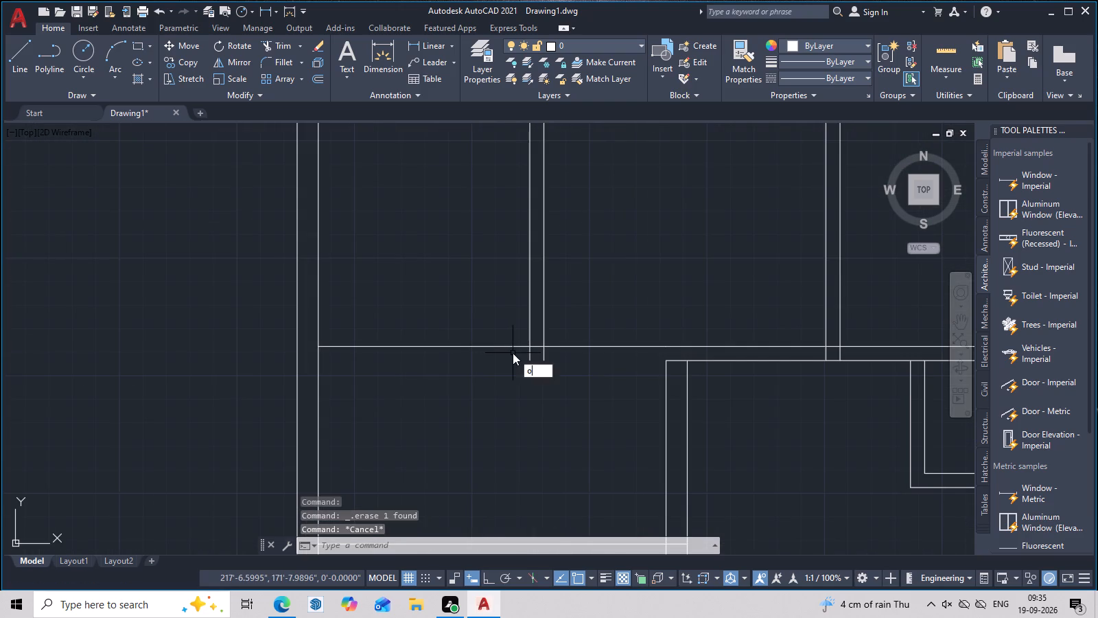
pyautogui.press('space')
pyautogui.press('9')
pyautogui.press('Return')
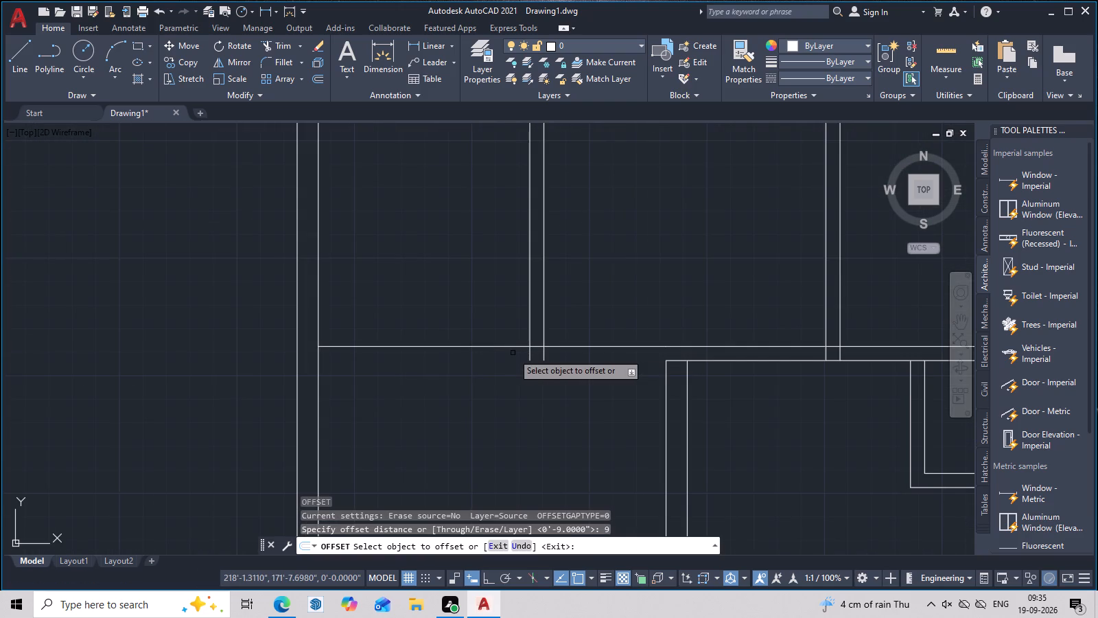
pyautogui.click(442, 348)
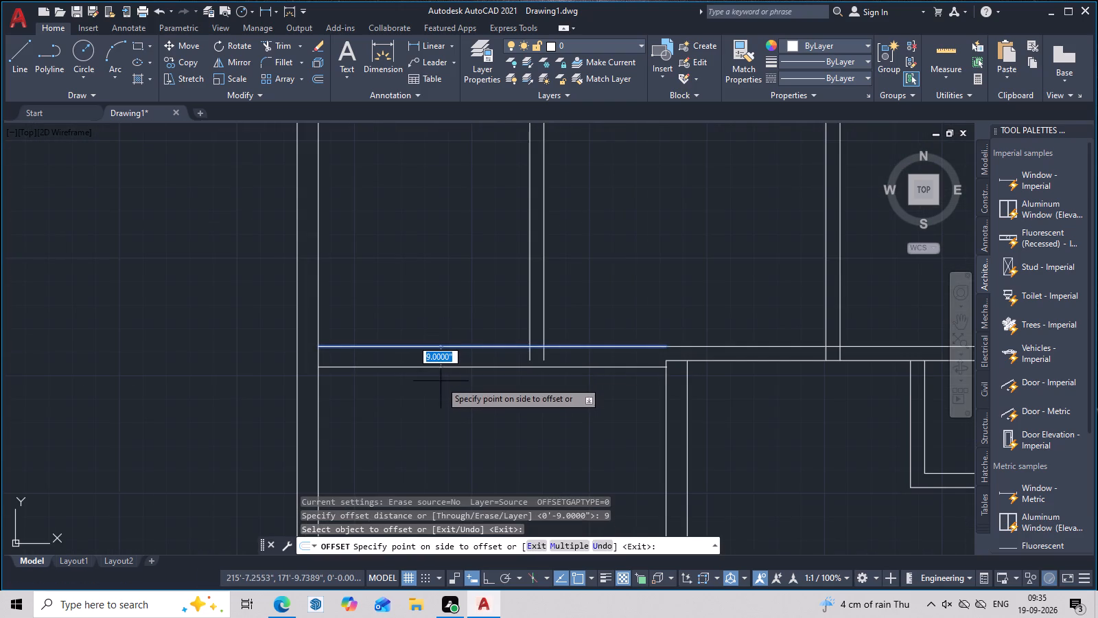
pyautogui.click(441, 381)
pyautogui.scroll(-2, 450, 391)
pyautogui.moveTo(471, 418); pyautogui.dragTo(458, 434, button='middle')
pyautogui.scroll(-3, 617, 227)
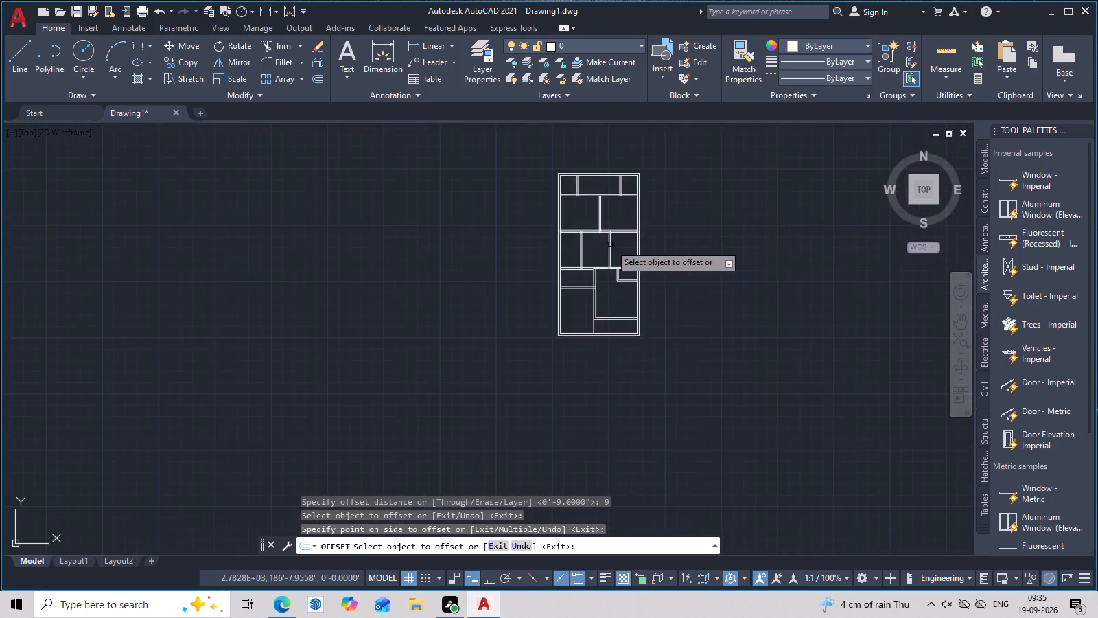
pyautogui.moveTo(598, 278); pyautogui.dragTo(554, 384, button='middle')
pyautogui.scroll(4, 554, 383)
pyautogui.scroll(-2, 526, 333)
pyautogui.moveTo(519, 344); pyautogui.dragTo(509, 385, button='middle')
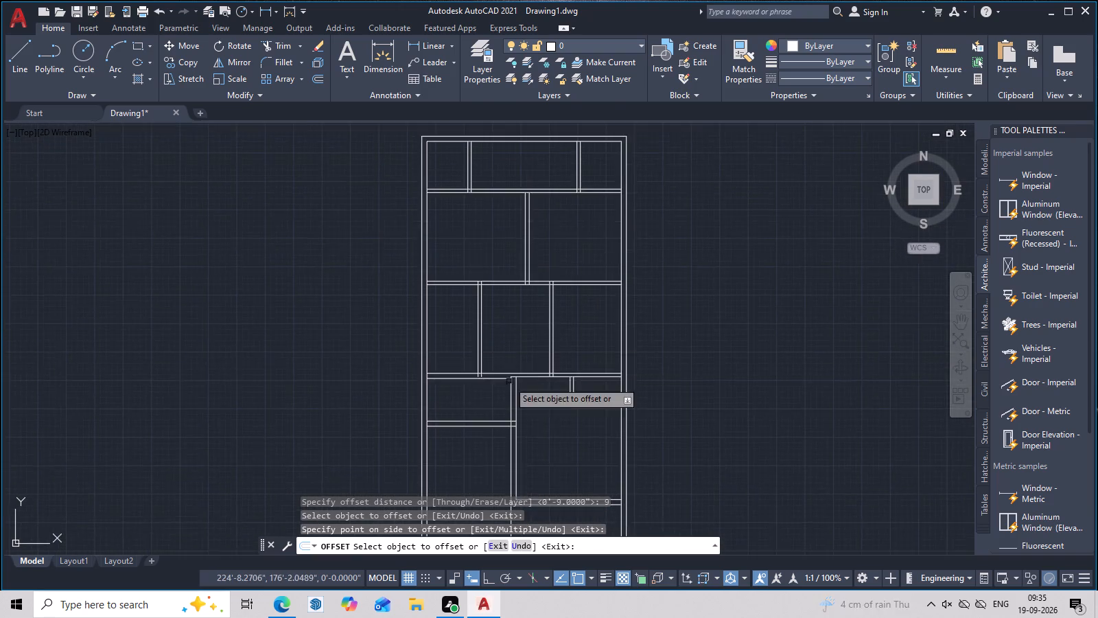
pyautogui.scroll(2, 505, 356)
pyautogui.moveTo(501, 369); pyautogui.dragTo(495, 389, button='middle')
pyautogui.press('Escape')
# Extend both lines of the left vertical partition in the middle rooms down to the new 9" partition line.
pyautogui.write('ex')
pyautogui.press('space')
pyautogui.click(439, 430)
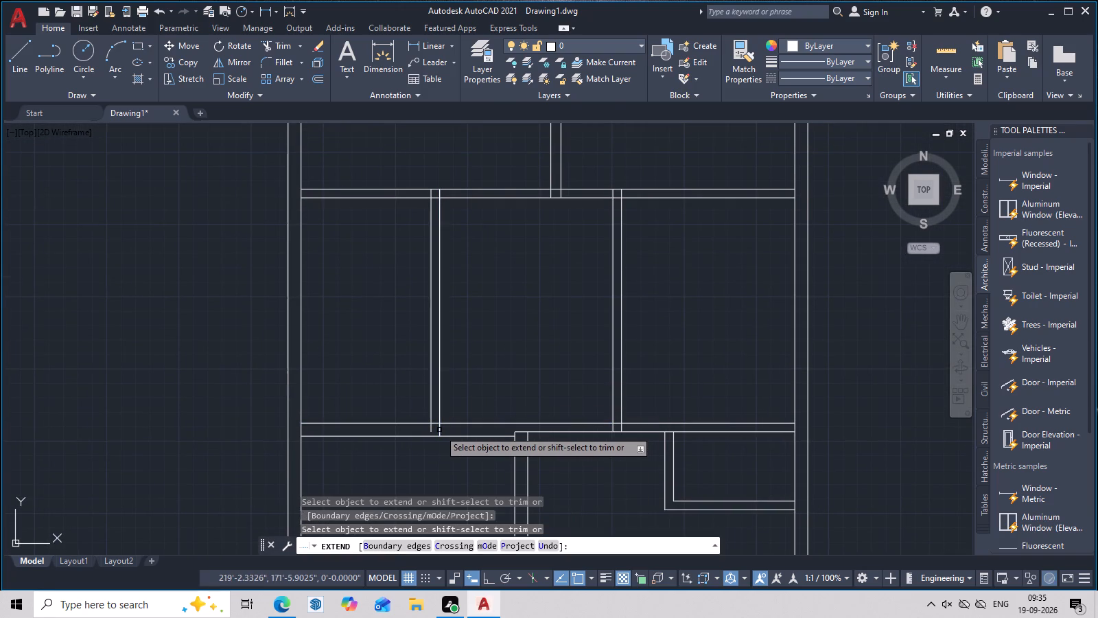
pyautogui.click(430, 430)
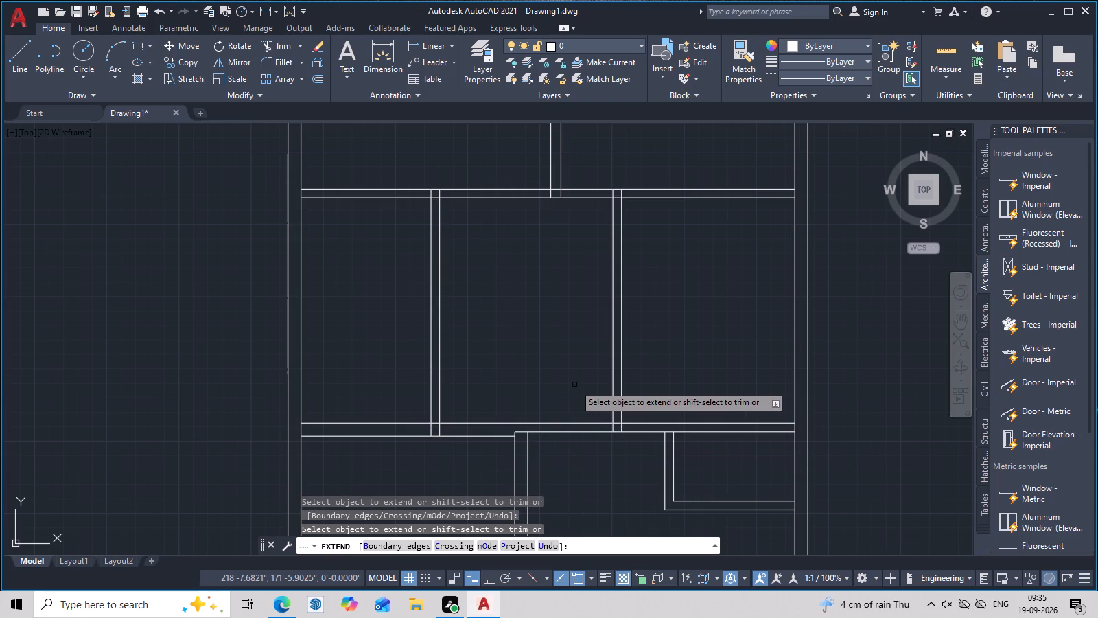
pyautogui.moveTo(550, 385); pyautogui.dragTo(555, 341, button='middle')
pyautogui.press('Escape')
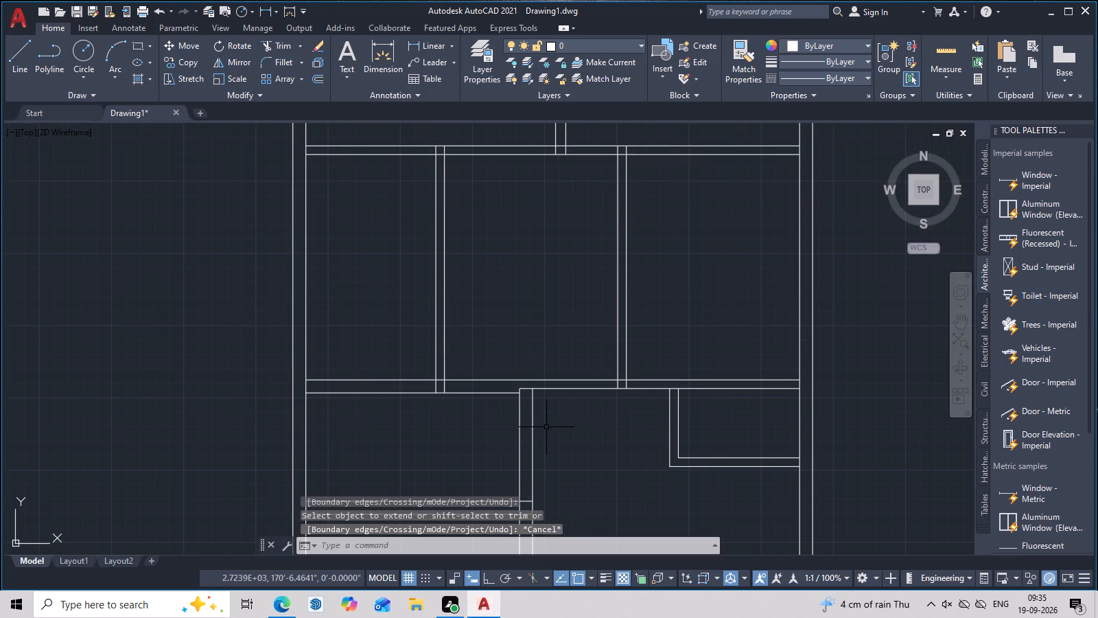
# Extend both lines of the lower vertical partition up to the horizontal partition's upper line.
pyautogui.write('ex')
pyautogui.press('space')
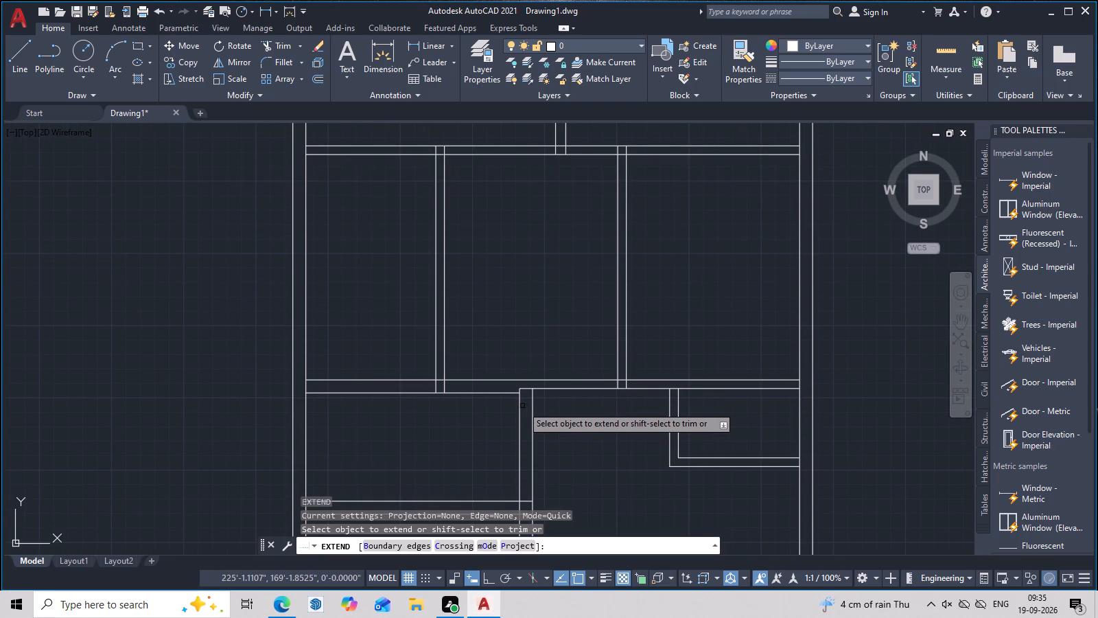
pyautogui.click(519, 406)
pyautogui.click(532, 404)
pyautogui.press('Escape')
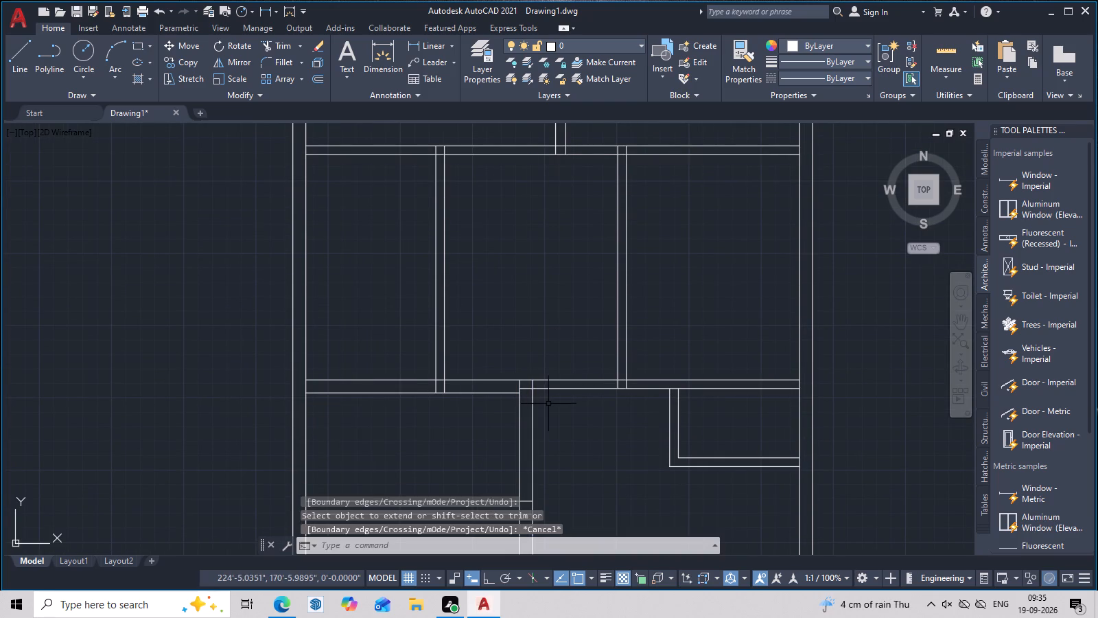
# Trim the horizontal lower line between the vertical partition's lines and the right vertical line's stub above it.
pyautogui.moveTo(549, 409); pyautogui.dragTo(553, 420, button='middle')
pyautogui.write('tr')
pyautogui.press('space')
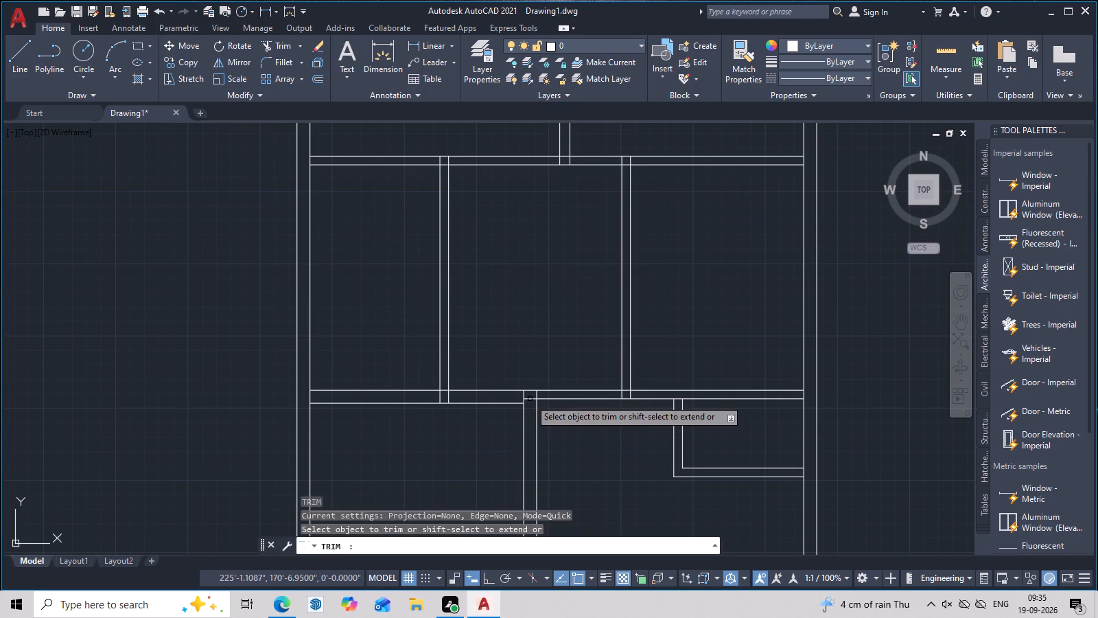
pyautogui.scroll(3, 533, 398)
pyautogui.click(525, 402)
pyautogui.click(544, 386)
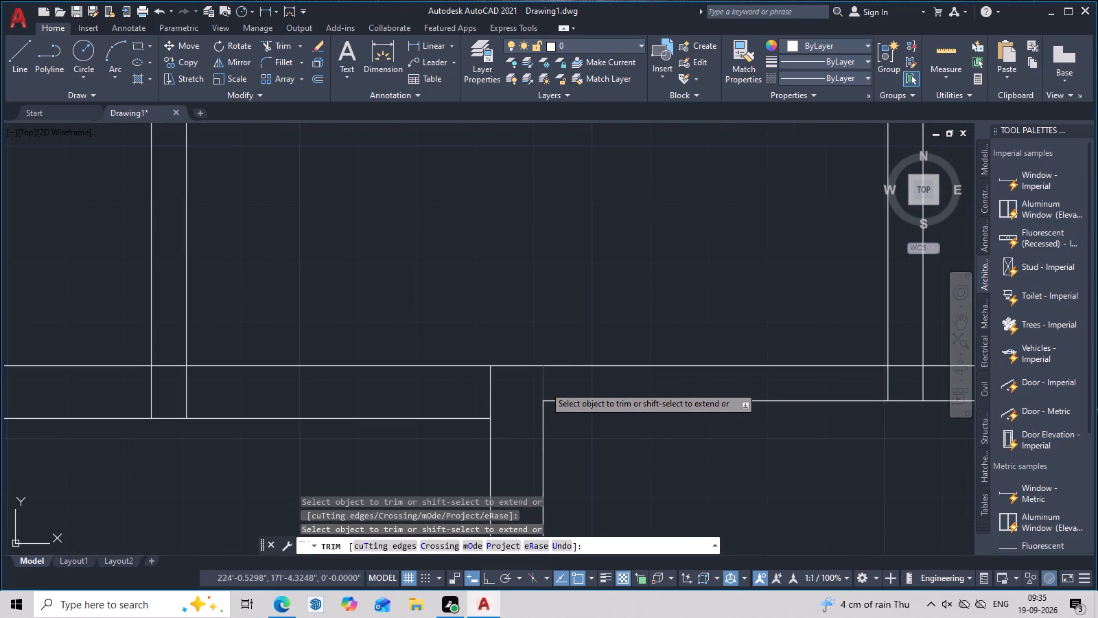
pyautogui.scroll(-5, 544, 386)
pyautogui.middleClick(565, 431)
pyautogui.scroll(2, 565, 435)
pyautogui.moveTo(565, 442); pyautogui.dragTo(571, 369, button='middle')
pyautogui.moveTo(586, 465); pyautogui.dragTo(589, 438, button='middle')
pyautogui.press('Escape')
# Erase both lines of the horizontal partition dividing the lower-left rooms.
pyautogui.moveTo(440, 291); pyautogui.dragTo(400, 384)
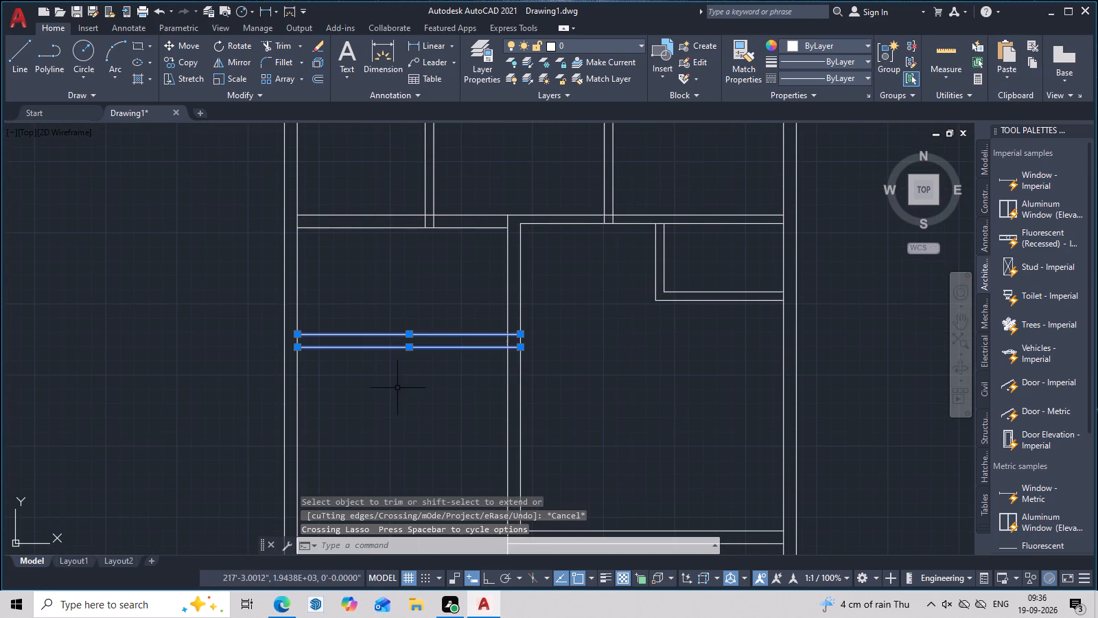
pyautogui.press('Delete')
pyautogui.press('Escape')
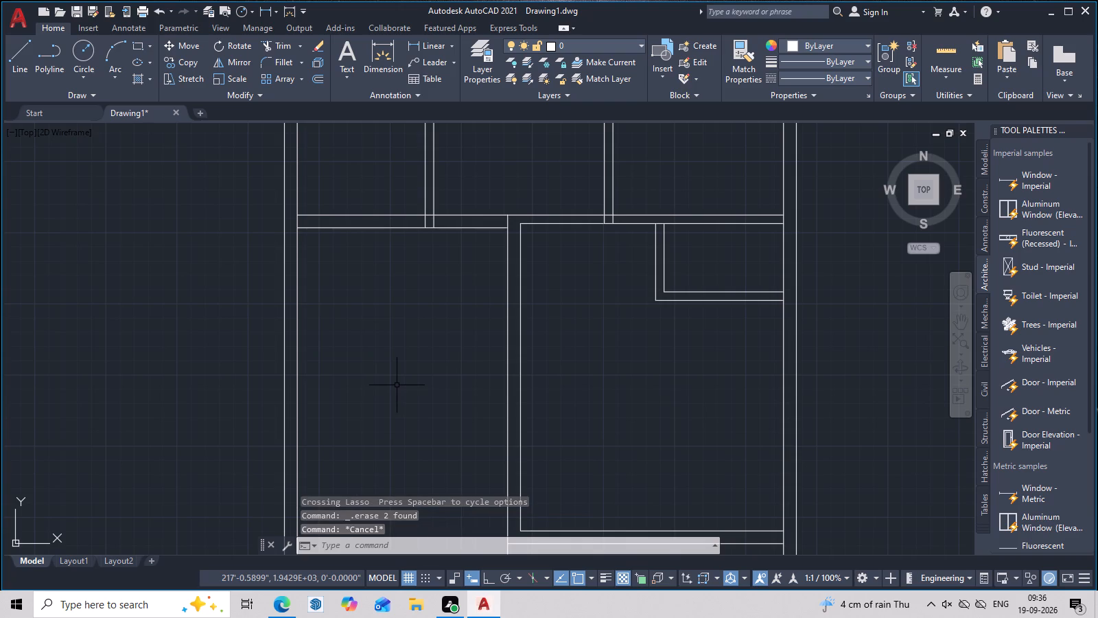
# Offset the lower line of the 9" horizontal partition above the lower-left room 6'6" downward.
pyautogui.write('o')
pyautogui.press('space')
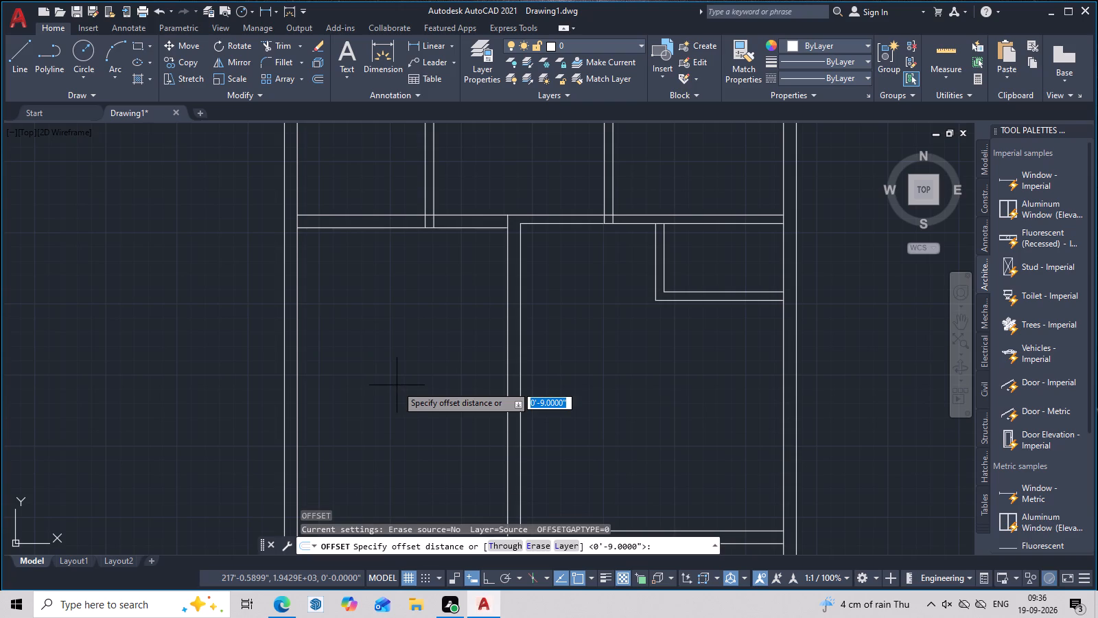
pyautogui.press('6')
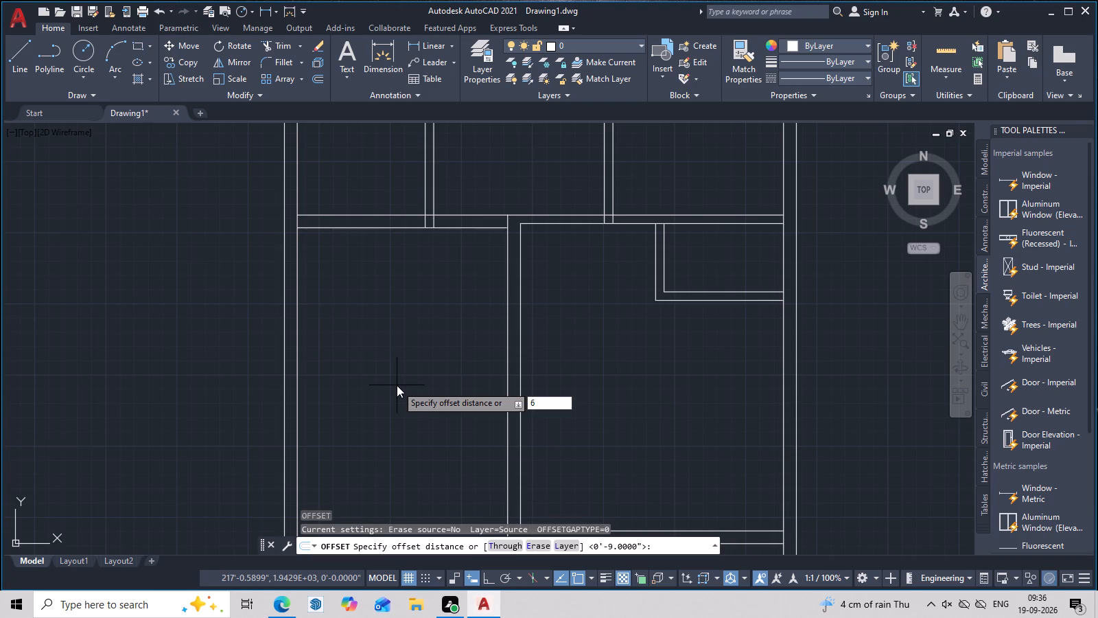
pyautogui.write("'6")
pyautogui.hotkey('shift', '"')
pyautogui.press('space')
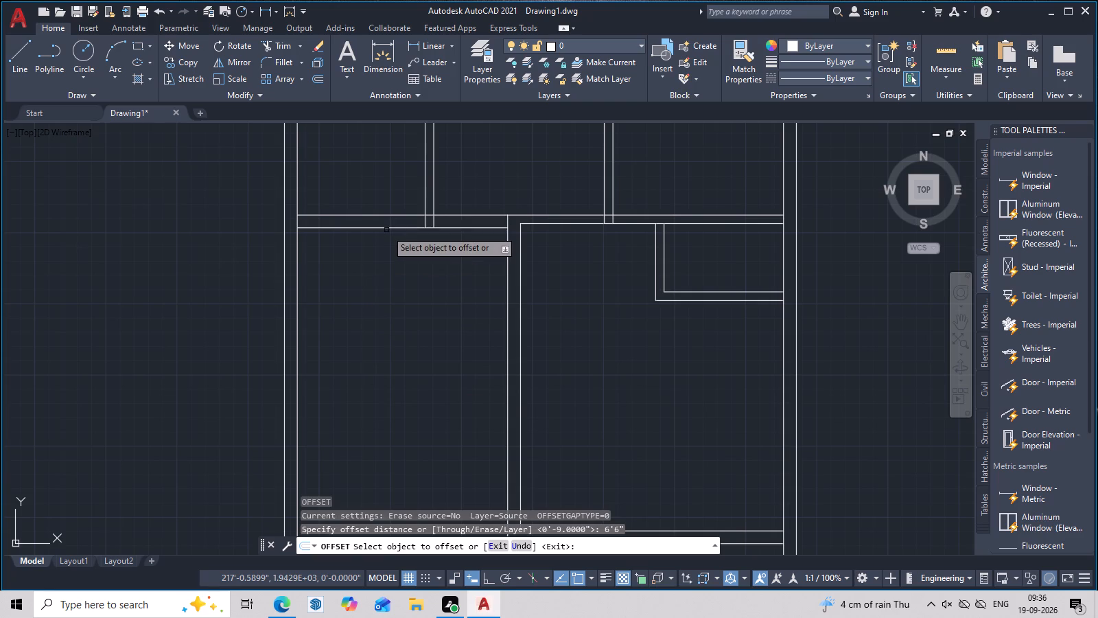
pyautogui.click(386, 230)
pyautogui.click(390, 227)
pyautogui.click(364, 418)
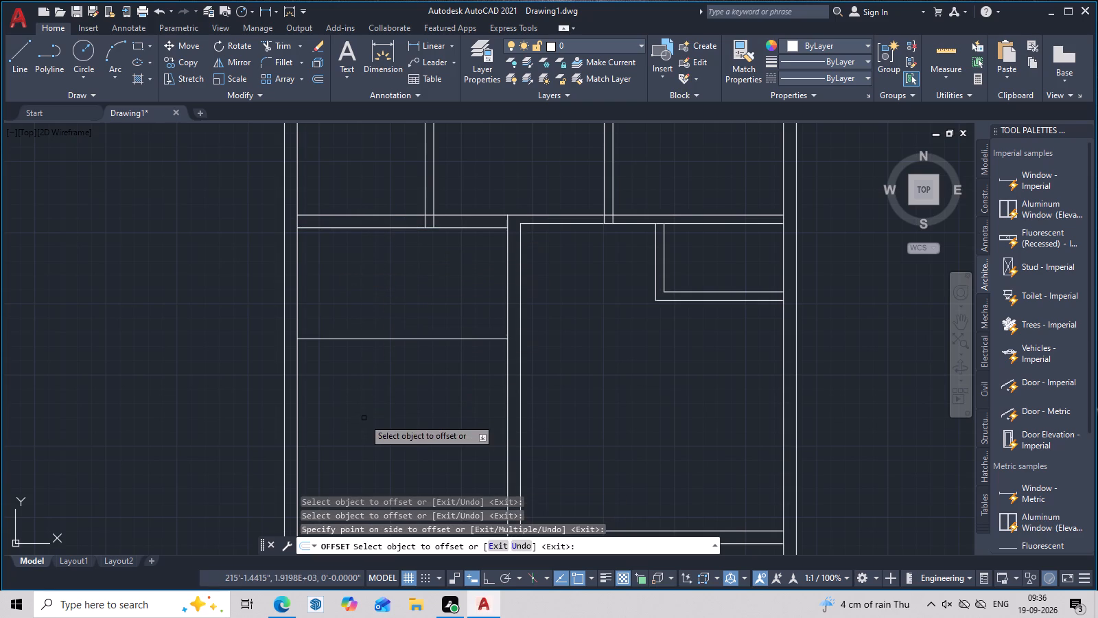
pyautogui.press('space')
# Offset the new dividing line in the lower-left room 9" downward to form the partition's second face.
pyautogui.write('o')
pyautogui.press('space')
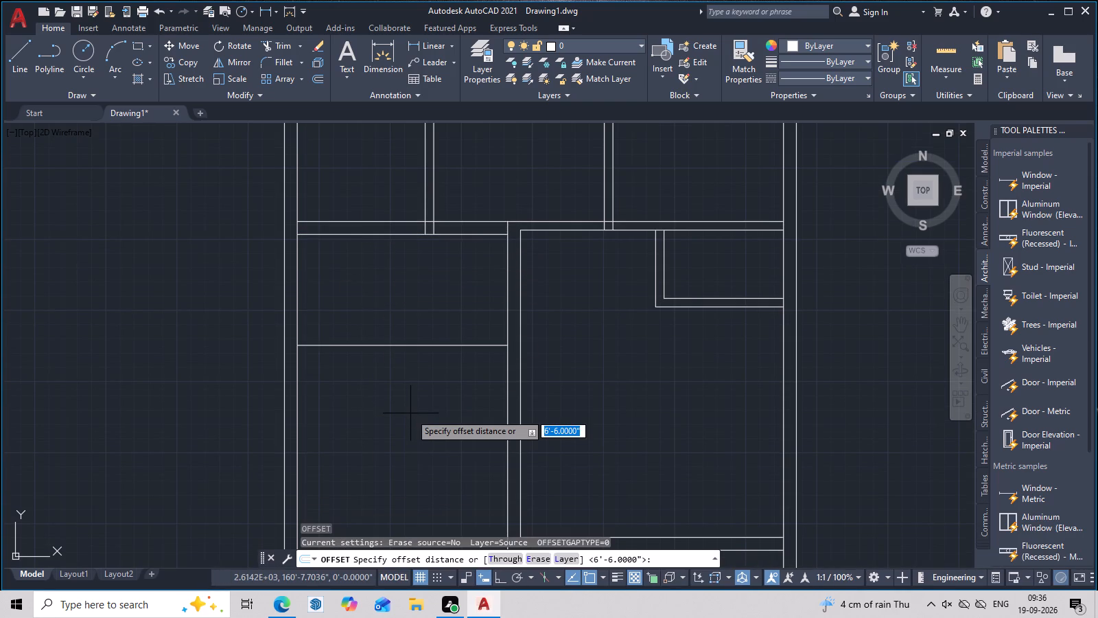
pyautogui.write('9')
pyautogui.press('space')
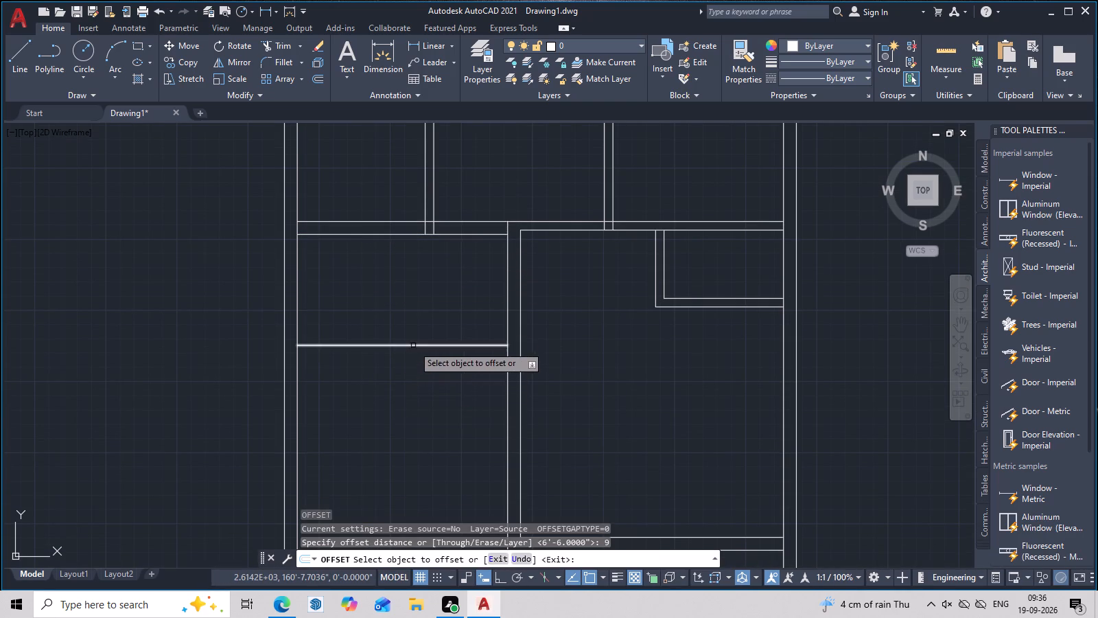
pyautogui.click(413, 345)
pyautogui.click(411, 374)
pyautogui.scroll(-5, 411, 374)
pyautogui.moveTo(422, 403); pyautogui.dragTo(420, 441, button='middle')
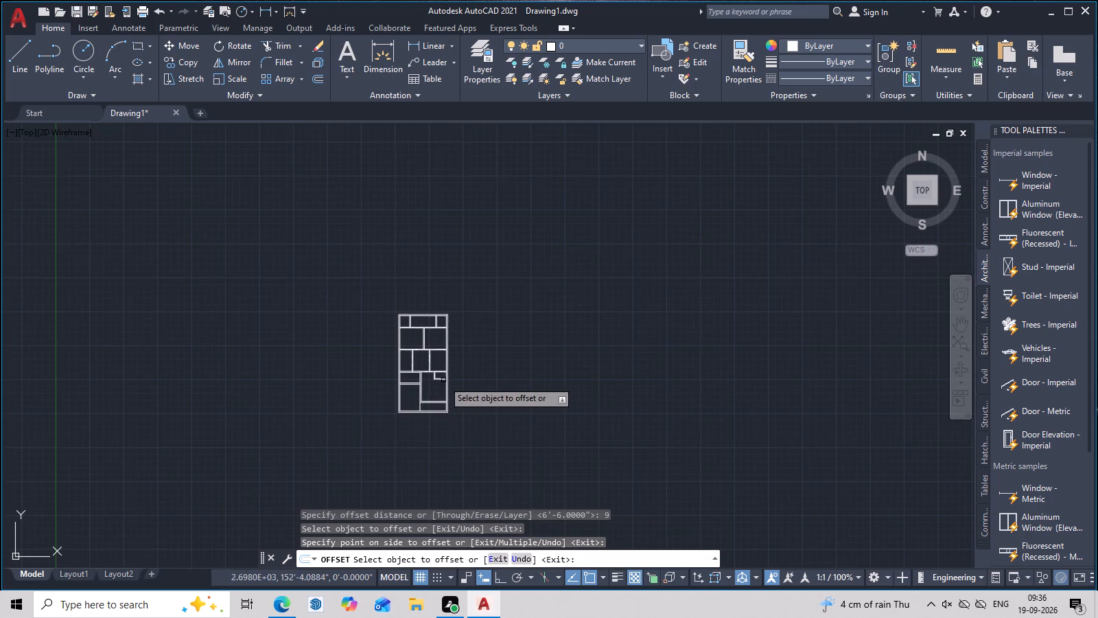
pyautogui.scroll(3, 463, 369)
pyautogui.moveTo(379, 336); pyautogui.dragTo(502, 391, button='middle')
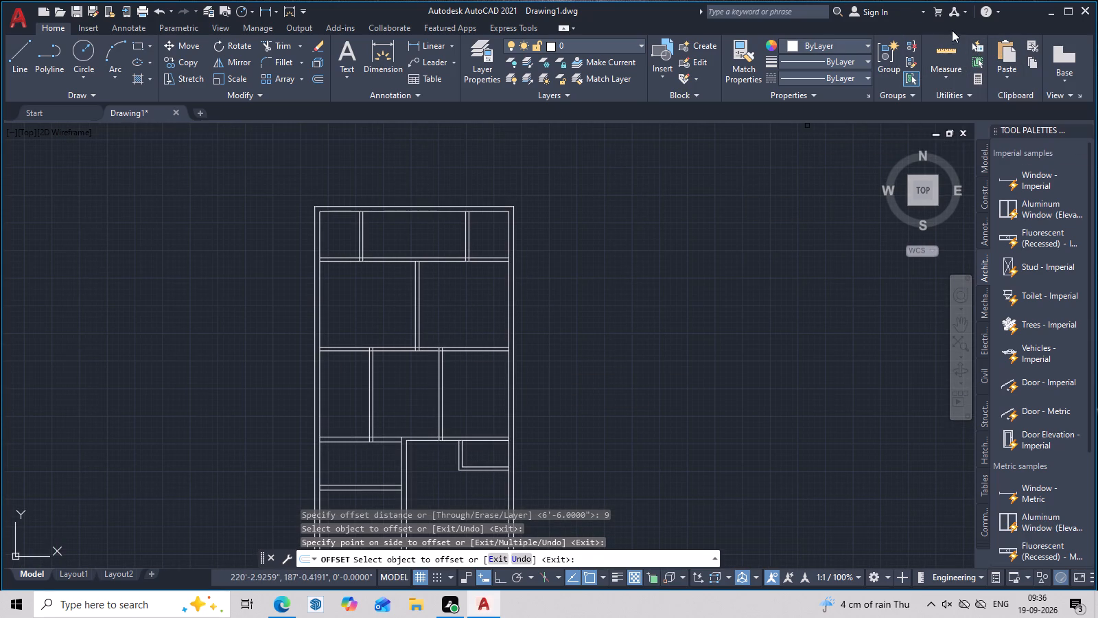
# Check the dimensions of the rooms in the upper part of the plan with Quick measure.
pyautogui.click(952, 30)
pyautogui.click(949, 47)
pyautogui.scroll(7, 379, 258)
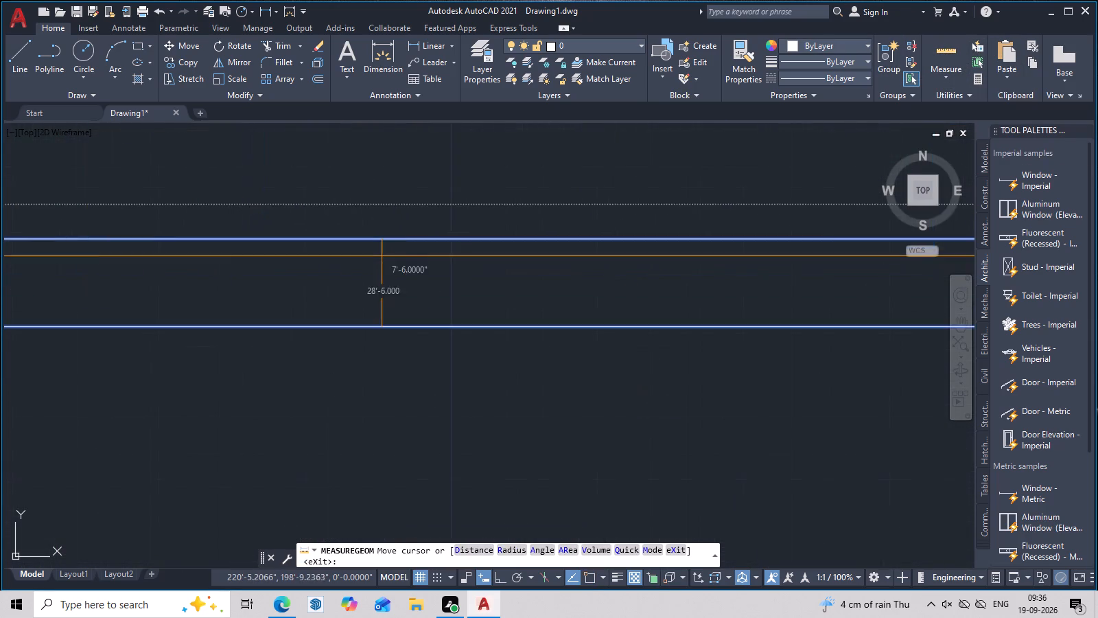
pyautogui.scroll(-5, 382, 262)
pyautogui.scroll(2, 502, 358)
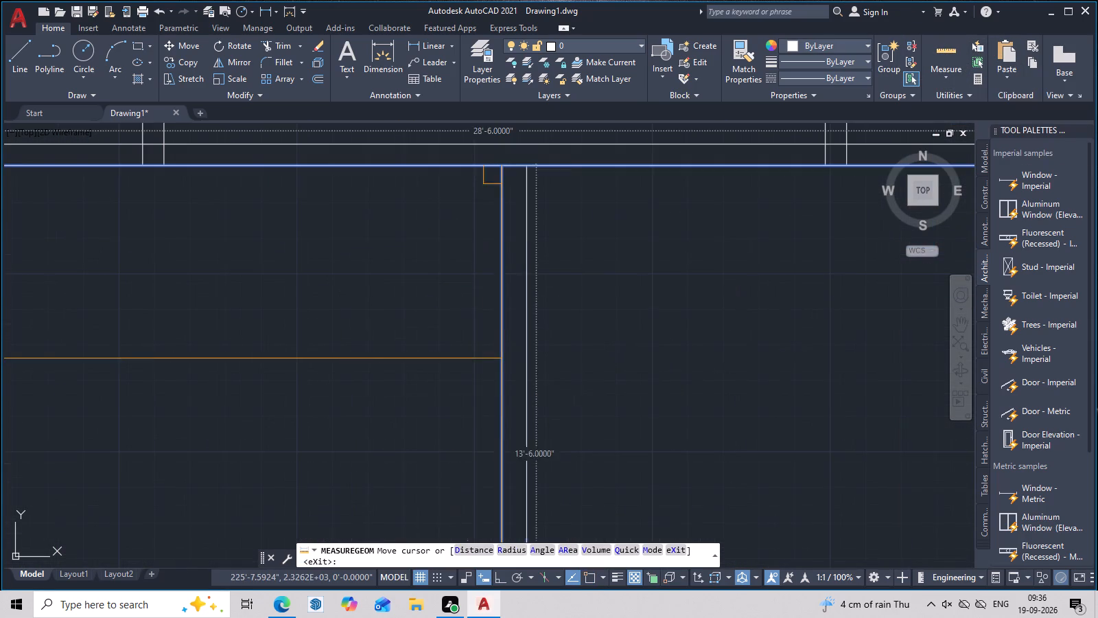
pyautogui.scroll(-6, 662, 380)
pyautogui.press('Escape')
pyautogui.moveTo(688, 410); pyautogui.dragTo(626, 249, button='middle')
pyautogui.scroll(2, 625, 275)
pyautogui.moveTo(624, 295); pyautogui.dragTo(611, 190, button='middle')
pyautogui.scroll(-1, 614, 299)
pyautogui.moveTo(613, 339); pyautogui.dragTo(603, 209, button='middle')
pyautogui.moveTo(623, 326); pyautogui.dragTo(625, 253, button='middle')
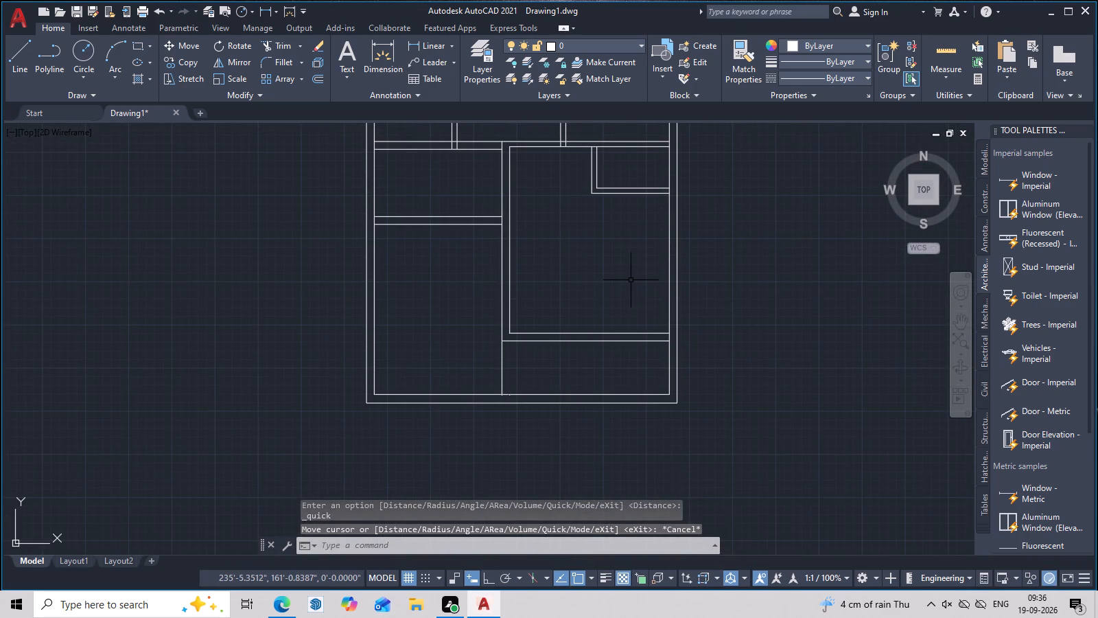
# Check the thickness and spacing of the horizontal partition above the large lower-right room with Quick measure.
pyautogui.moveTo(622, 280); pyautogui.dragTo(577, 230, button='middle')
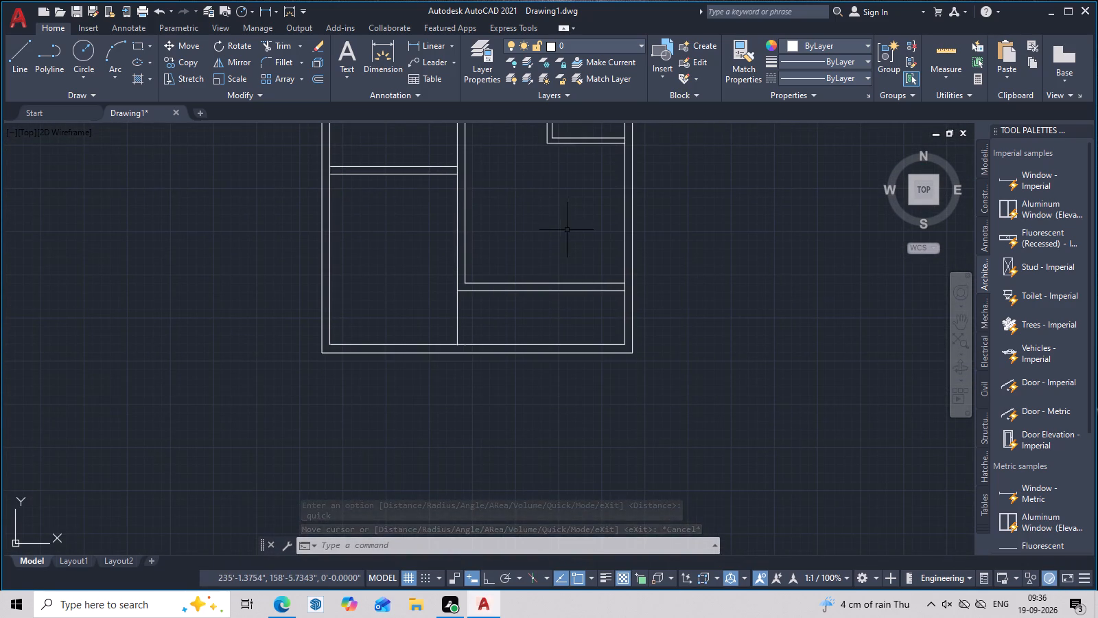
pyautogui.moveTo(503, 207); pyautogui.dragTo(496, 400, button='middle')
pyautogui.scroll(3, 502, 286)
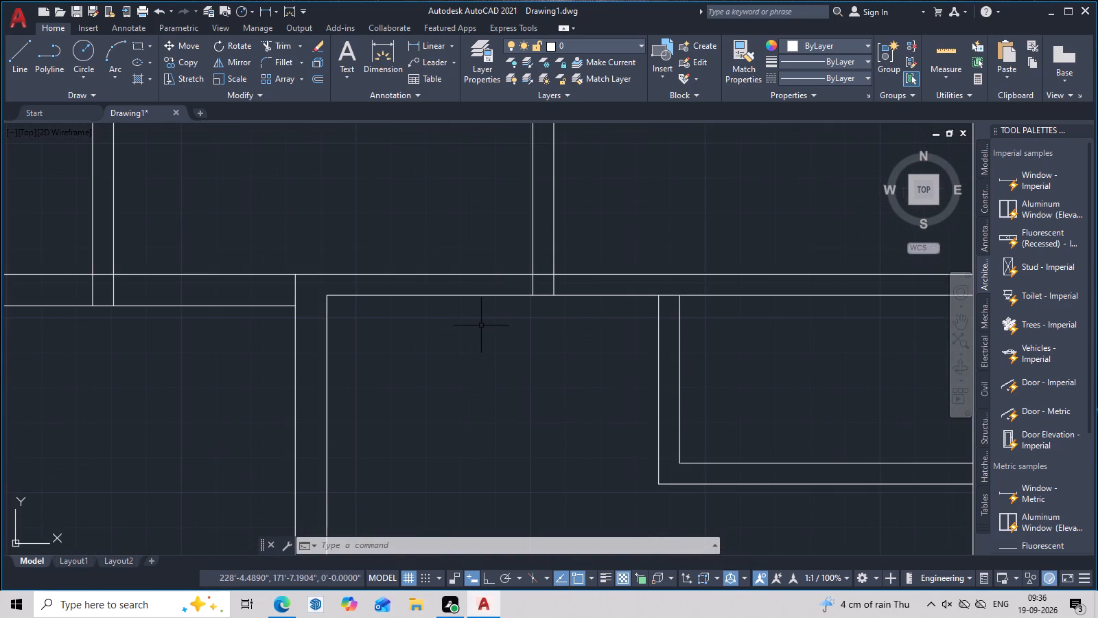
pyautogui.click(951, 51)
pyautogui.scroll(2, 453, 288)
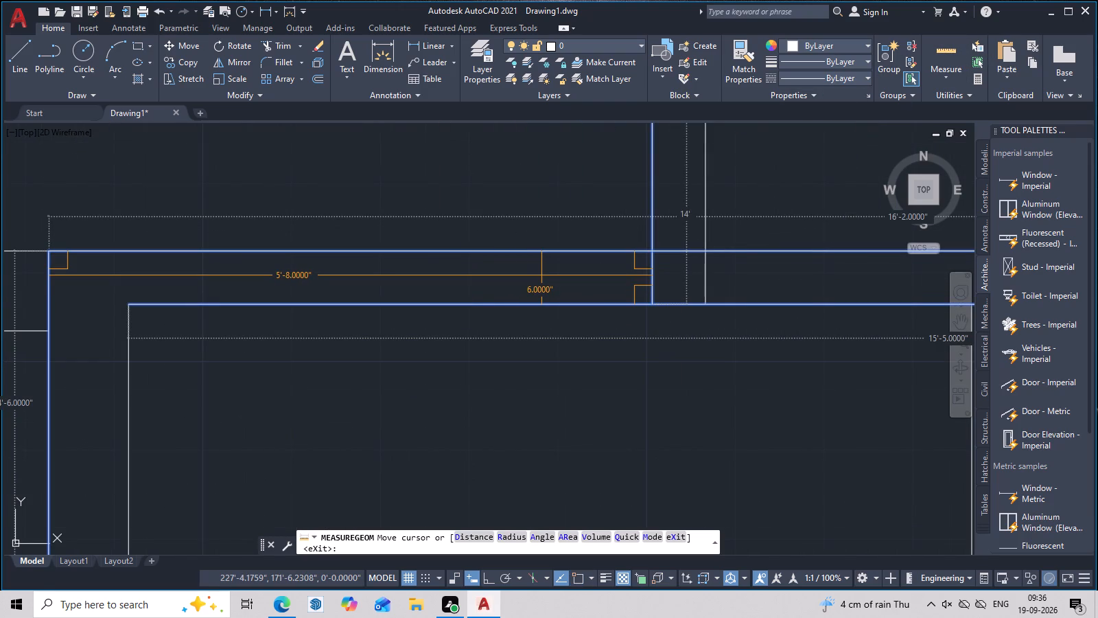
pyautogui.press('Escape')
# Break the left line of the middle-right vertical partition where it crosses the horizontal partition's upper line.
pyautogui.scroll(-4, 600, 293)
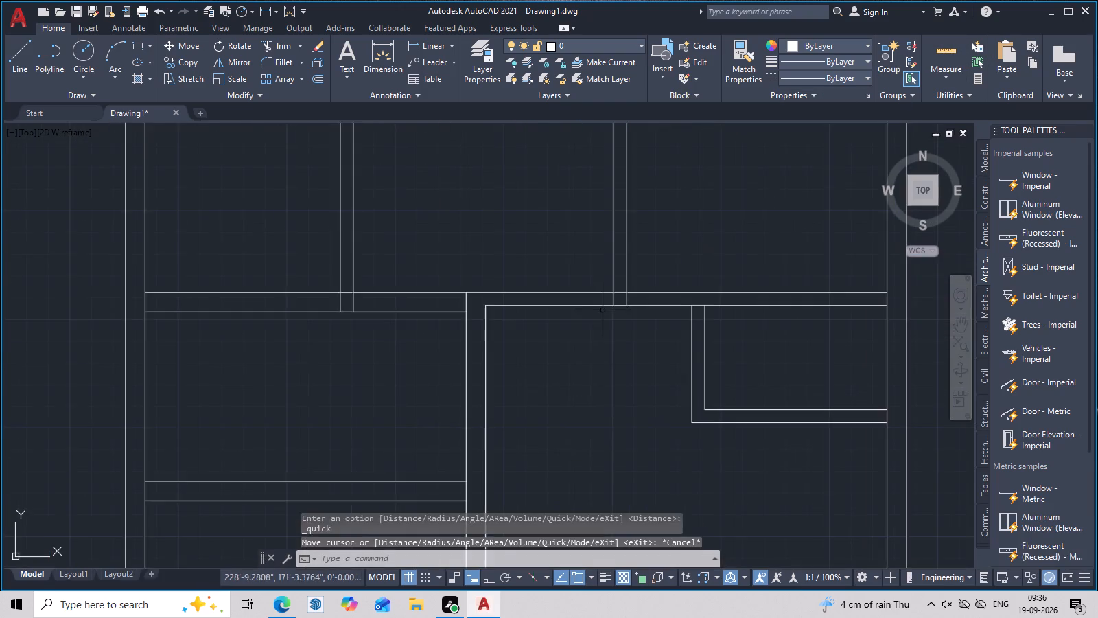
pyautogui.moveTo(603, 312); pyautogui.dragTo(605, 354, button='middle')
pyautogui.scroll(2, 615, 354)
pyautogui.moveTo(617, 381); pyautogui.dragTo(618, 409, button='middle')
pyautogui.scroll(2, 638, 339)
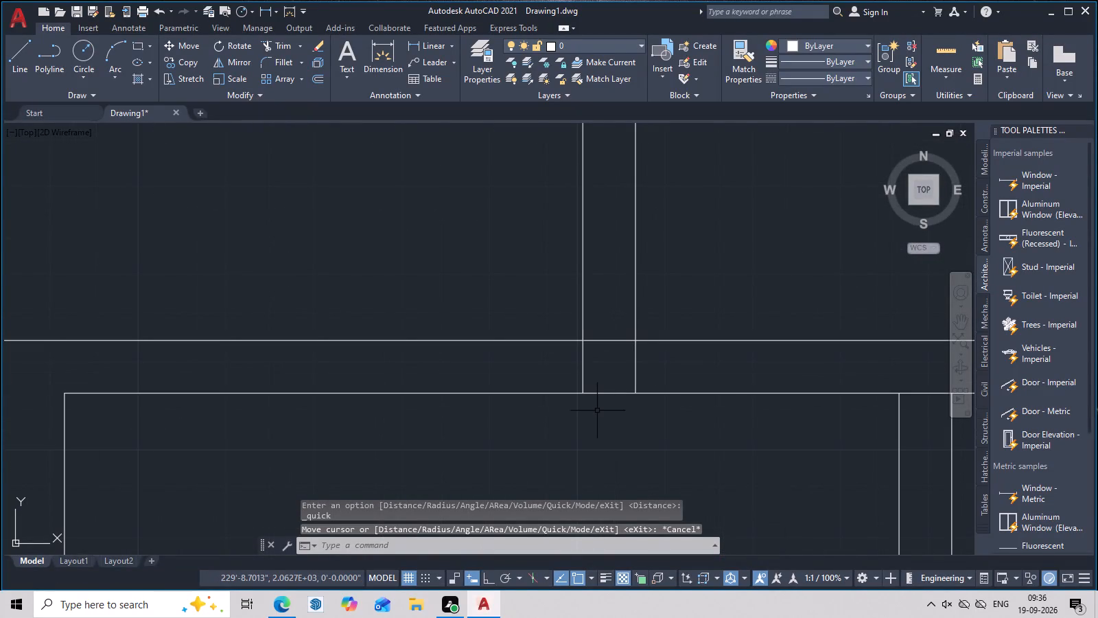
pyautogui.write('br')
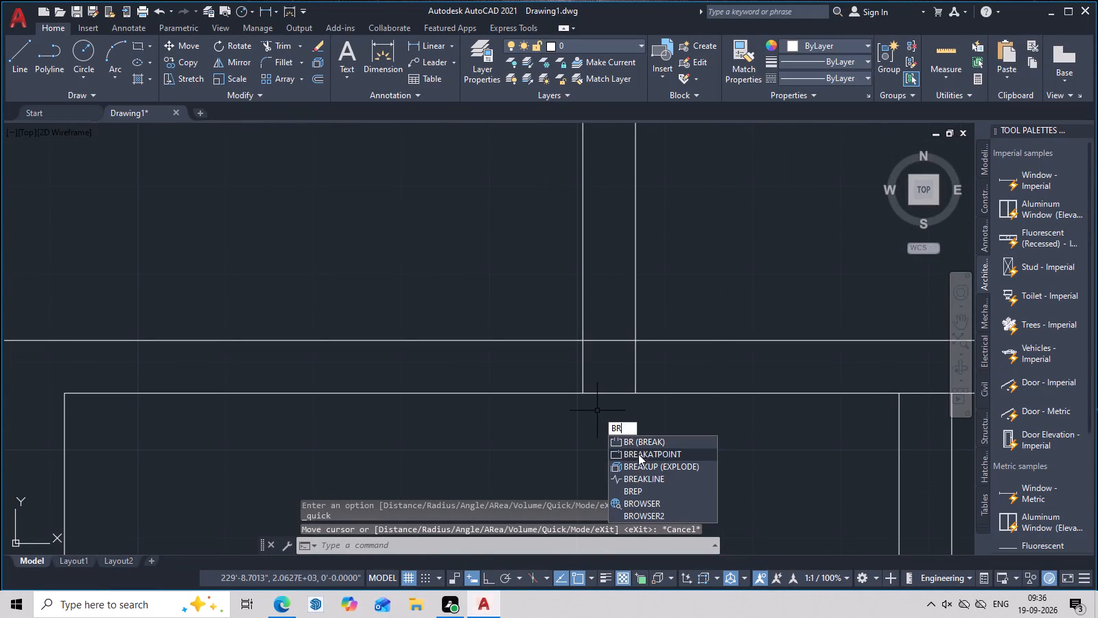
pyautogui.click(638, 456)
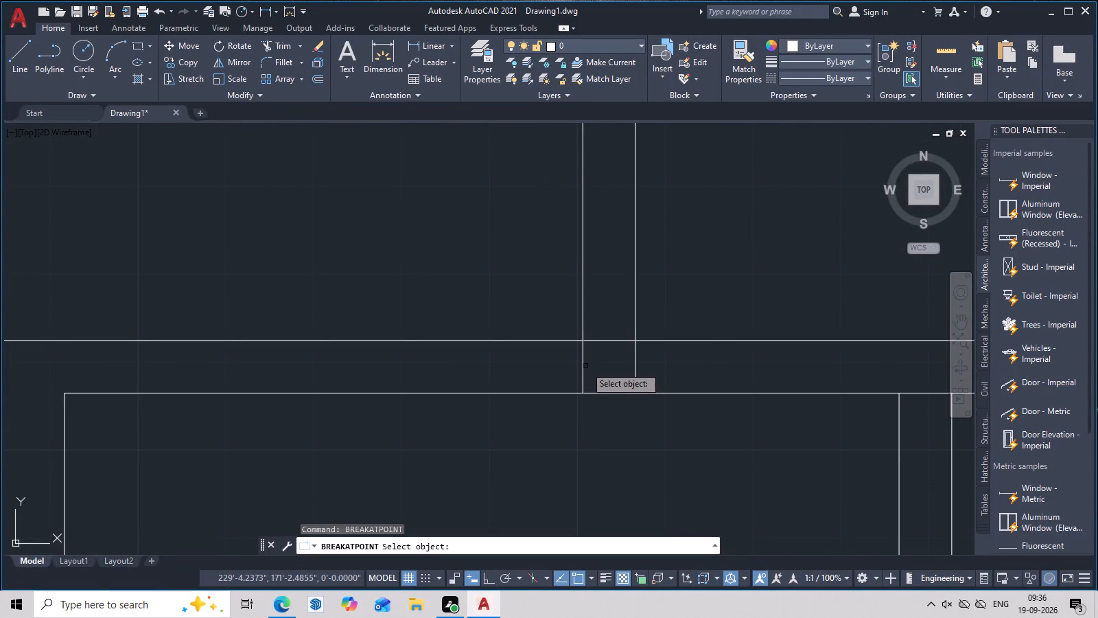
pyautogui.click(584, 356)
pyautogui.click(581, 339)
pyautogui.press('Escape')
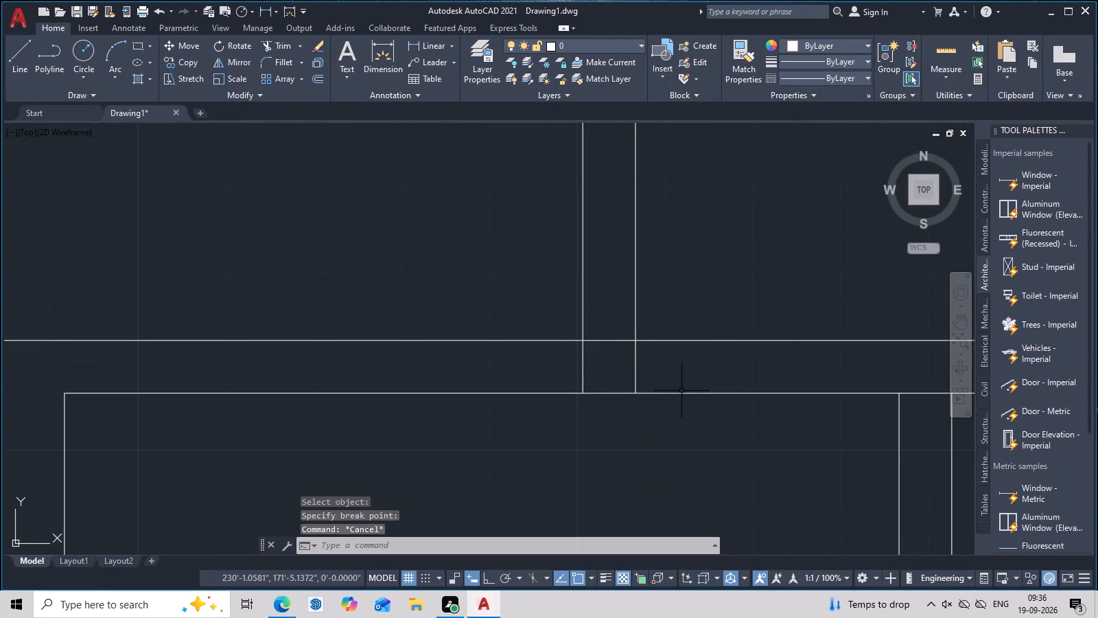
# Offset the short broken segment 4'9" to the left, between the two horizontal partition lines.
pyautogui.write('o')
pyautogui.press('space')
pyautogui.write("4'9")
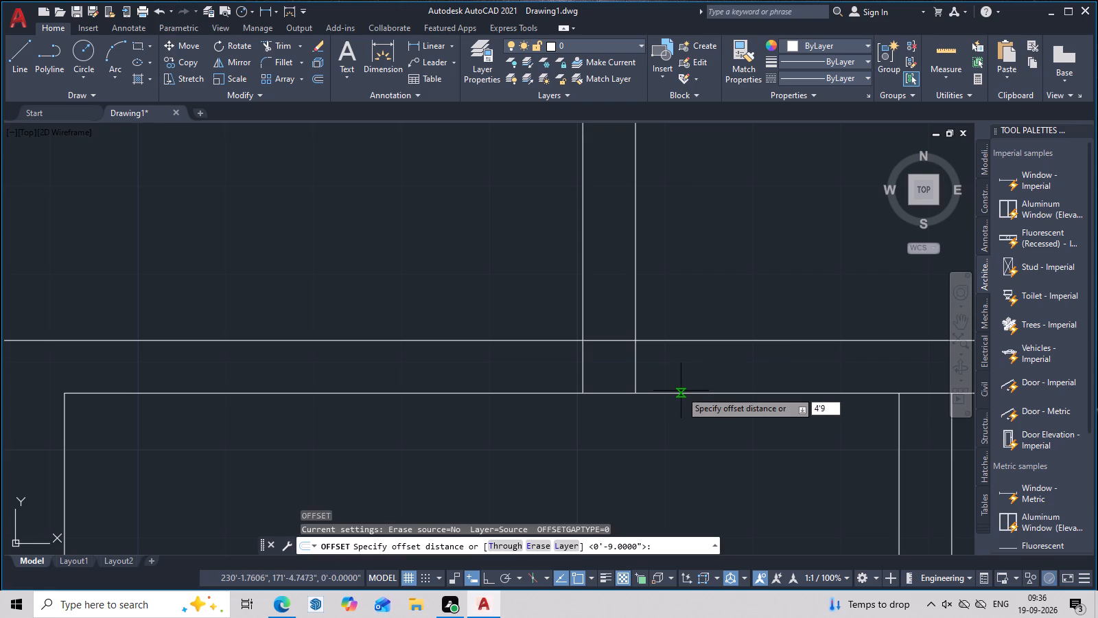
pyautogui.hotkey('shift', '"')
pyautogui.press('Return')
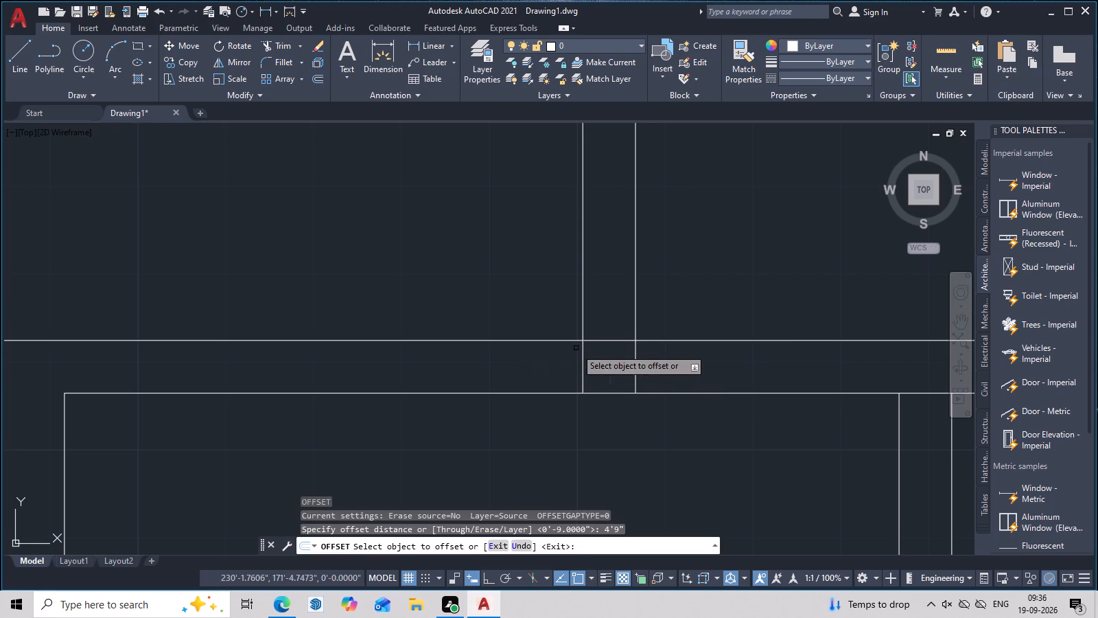
pyautogui.click(581, 368)
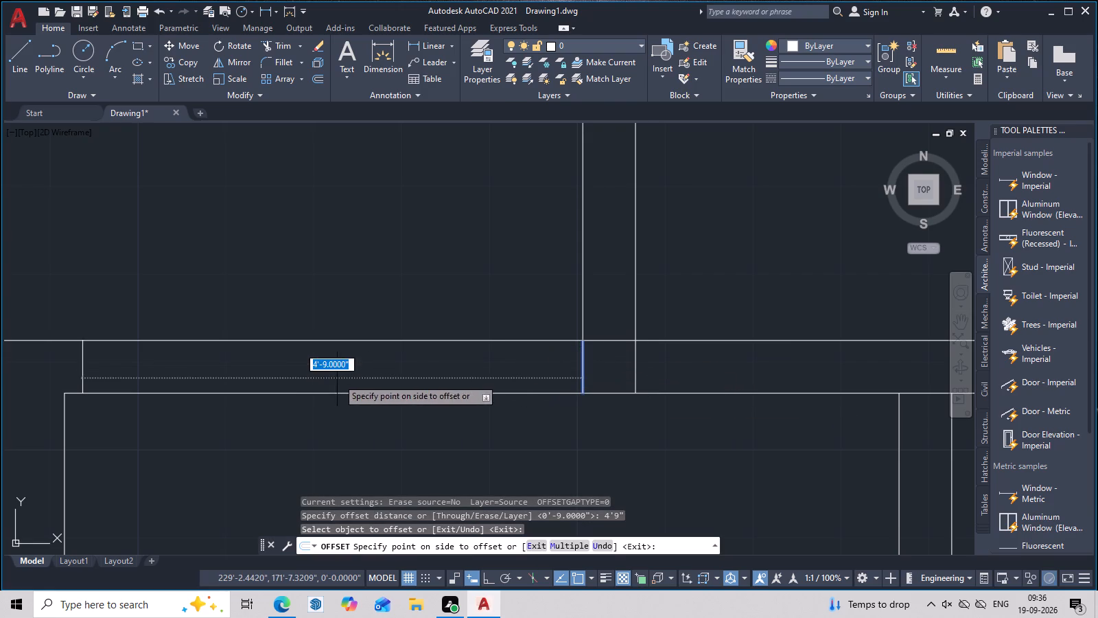
pyautogui.click(256, 367)
pyautogui.scroll(-2, 256, 367)
pyautogui.moveTo(285, 380); pyautogui.dragTo(425, 435, button='middle')
pyautogui.scroll(2, 381, 432)
pyautogui.moveTo(380, 428); pyautogui.dragTo(381, 427, button='middle')
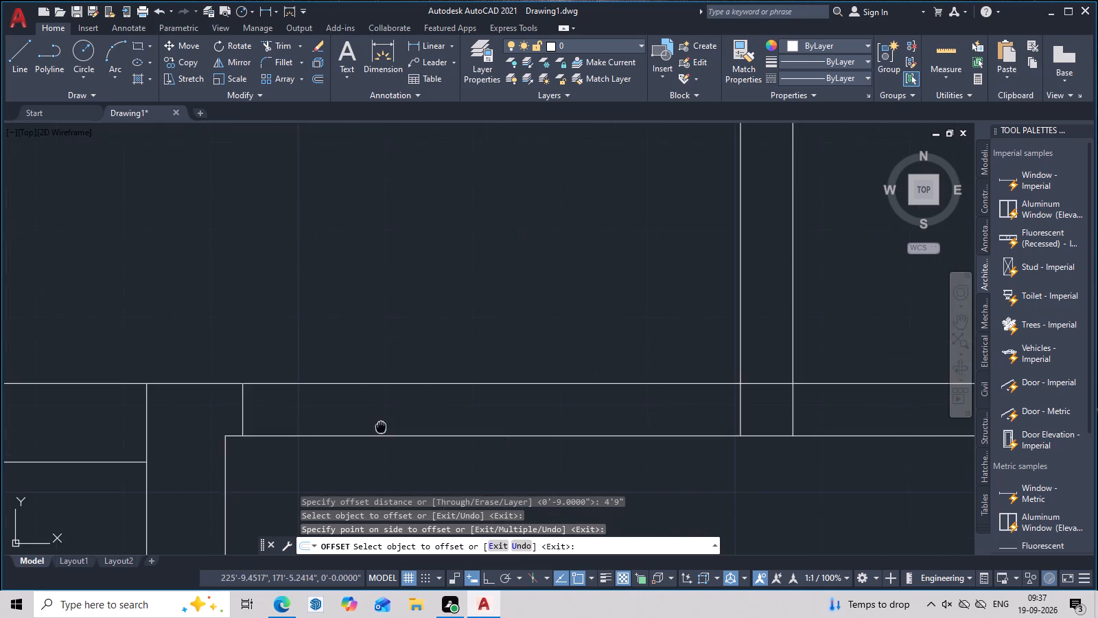
pyautogui.moveTo(381, 427); pyautogui.dragTo(419, 404, button='middle')
pyautogui.press('Escape')
# Trim both horizontal partition lines between the new short end line and the vertical partition to form an opening.
pyautogui.write('tr')
pyautogui.press('space')
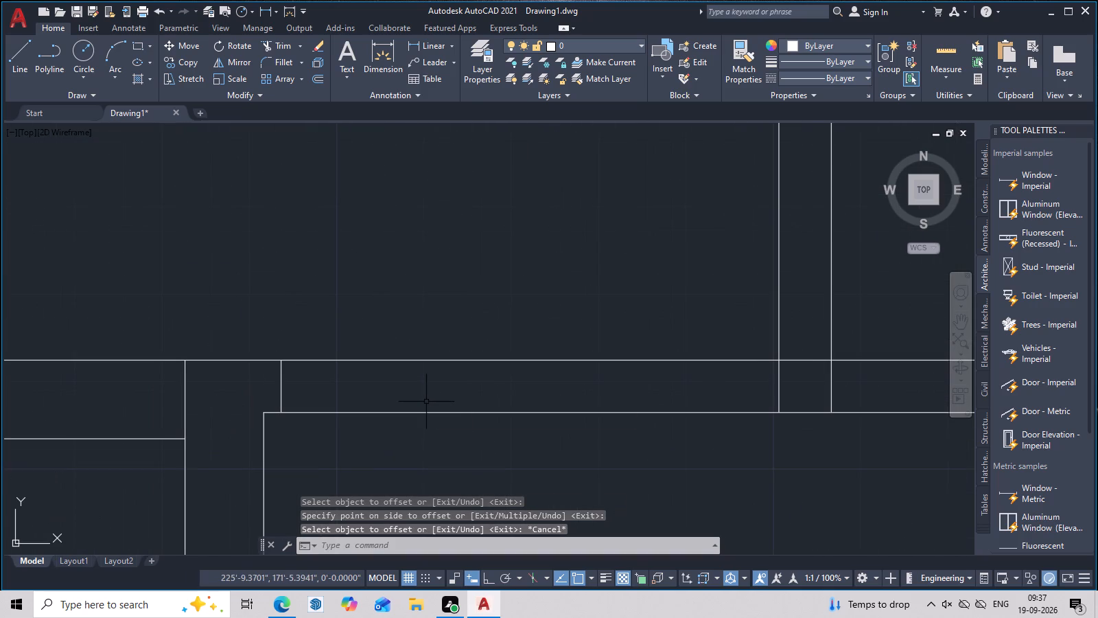
pyautogui.click(498, 411)
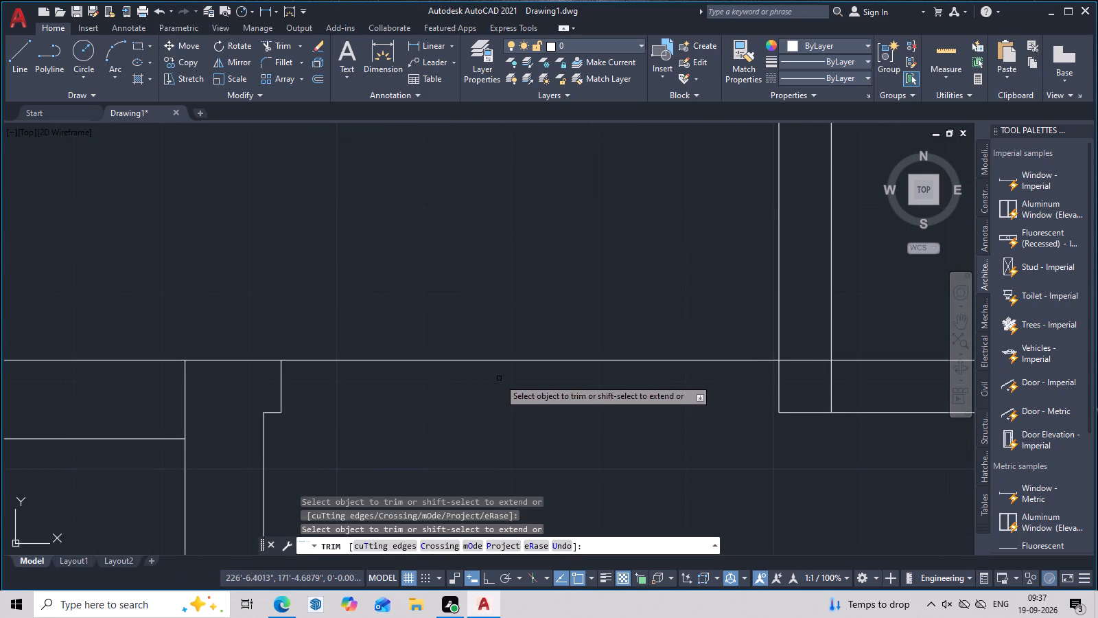
pyautogui.click(503, 360)
# Trim the overlapping inner lines where the middle-right vertical partition meets the horizontal partition, leaving a clean corner.
pyautogui.scroll(-5, 486, 363)
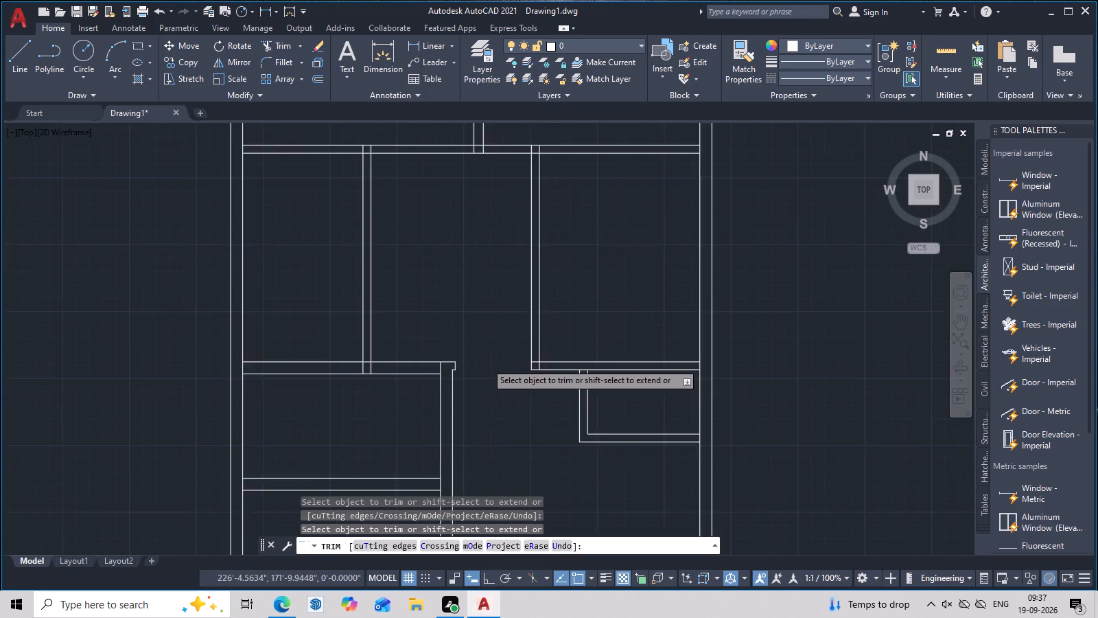
pyautogui.scroll(-1, 486, 363)
pyautogui.moveTo(486, 363); pyautogui.dragTo(483, 417, button='middle')
pyautogui.scroll(4, 483, 422)
pyautogui.moveTo(557, 423); pyautogui.dragTo(474, 419, button='middle')
pyautogui.scroll(3, 560, 407)
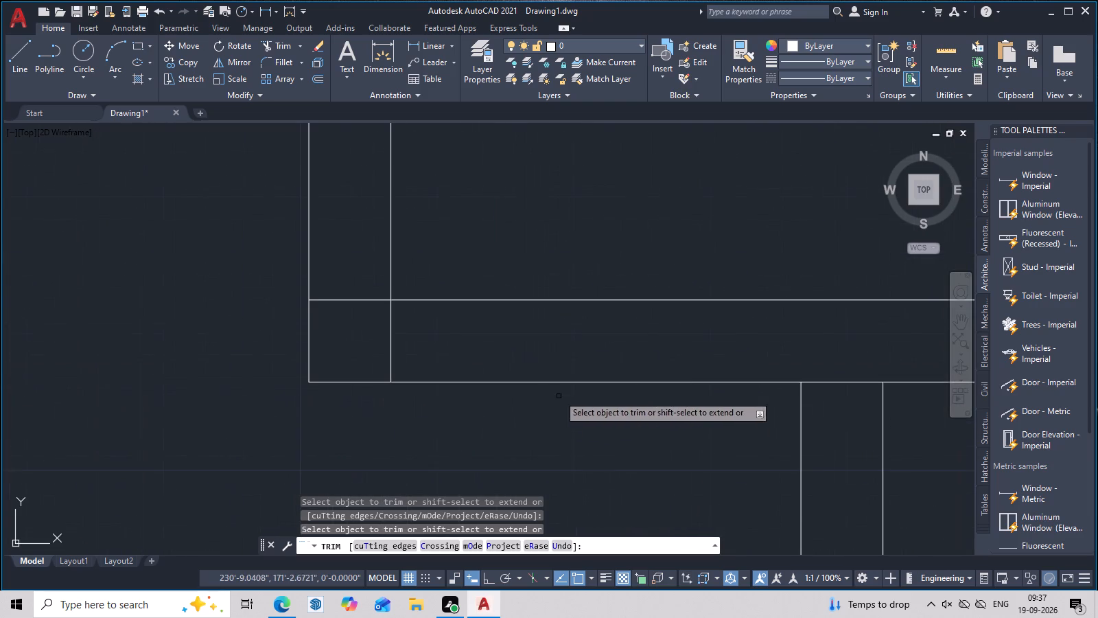
pyautogui.moveTo(462, 348); pyautogui.dragTo(384, 346)
pyautogui.moveTo(369, 296); pyautogui.dragTo(366, 333)
pyautogui.scroll(-3, 366, 332)
pyautogui.moveTo(432, 360); pyautogui.dragTo(448, 362, button='middle')
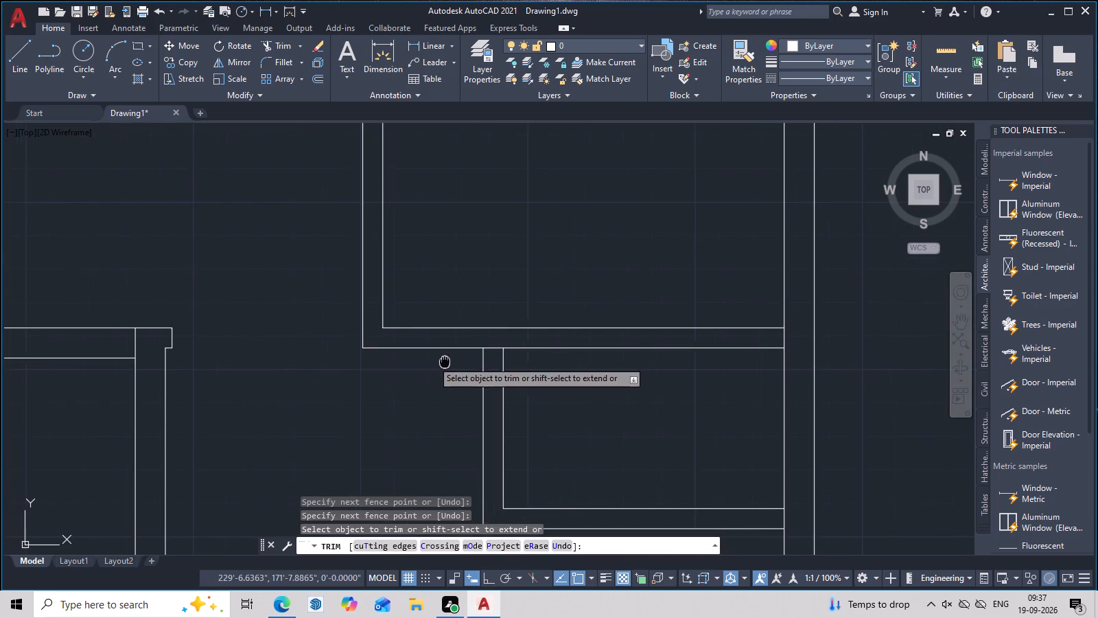
pyautogui.moveTo(448, 362); pyautogui.dragTo(502, 362, button='middle')
pyautogui.press('Escape')
# Check the dimensions of the large lower-right room with Quick measure.
pyautogui.scroll(-5, 499, 401)
pyautogui.moveTo(498, 412); pyautogui.dragTo(498, 455, button='middle')
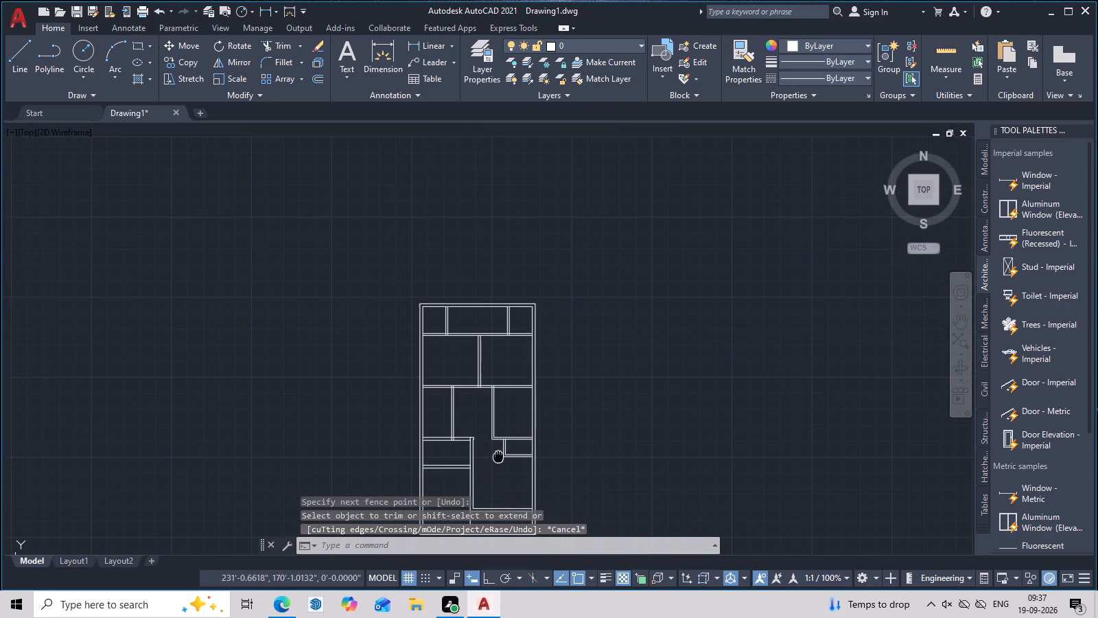
pyautogui.moveTo(498, 455); pyautogui.dragTo(478, 354, button='middle')
pyautogui.scroll(-1, 478, 354)
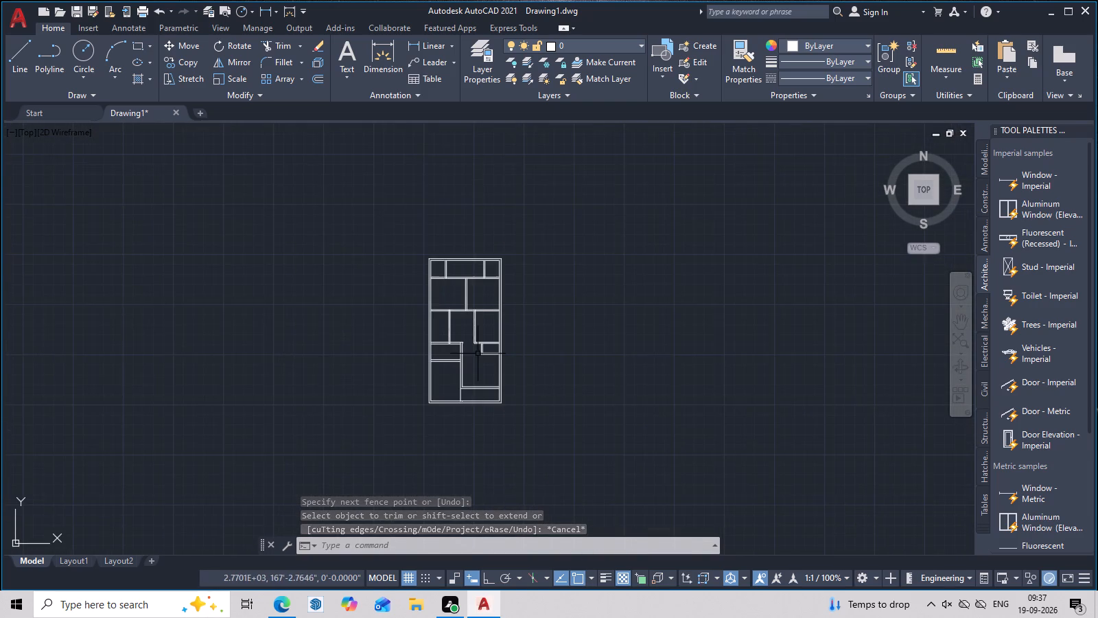
pyautogui.scroll(-1, 478, 354)
pyautogui.moveTo(478, 363); pyautogui.dragTo(475, 401, button='middle')
pyautogui.scroll(2, 480, 388)
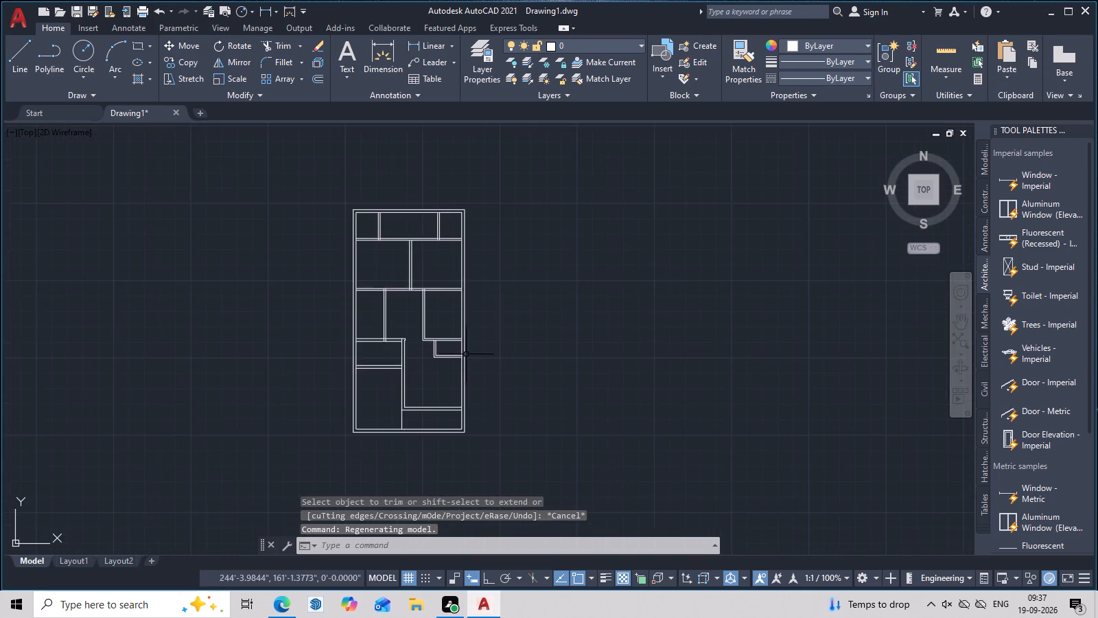
pyautogui.scroll(2, 466, 354)
pyautogui.moveTo(445, 387); pyautogui.dragTo(533, 364, button='middle')
pyautogui.click(935, 55)
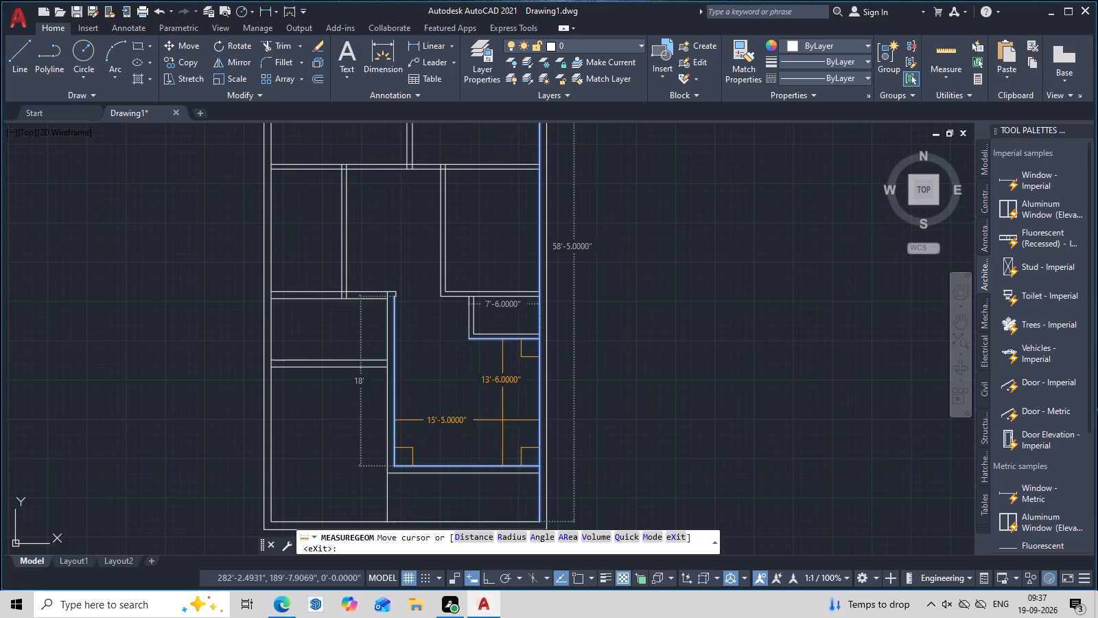
pyautogui.press('Escape')
# Erase the upper line of the horizontal partition at the bottom of the large lower-right room.
pyautogui.click(494, 467)
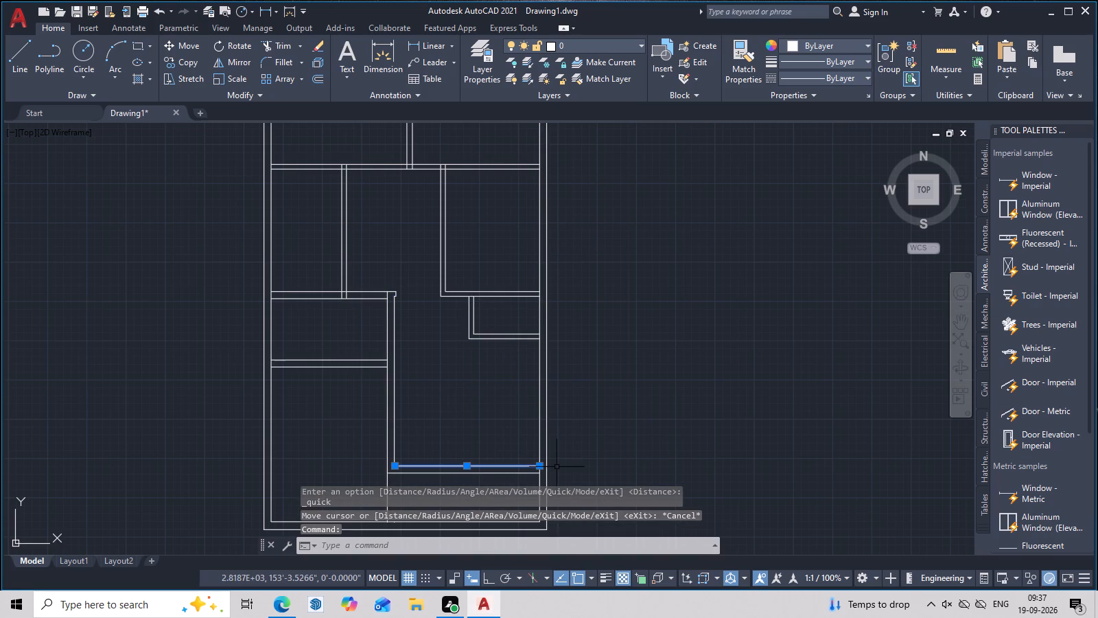
pyautogui.press('Delete')
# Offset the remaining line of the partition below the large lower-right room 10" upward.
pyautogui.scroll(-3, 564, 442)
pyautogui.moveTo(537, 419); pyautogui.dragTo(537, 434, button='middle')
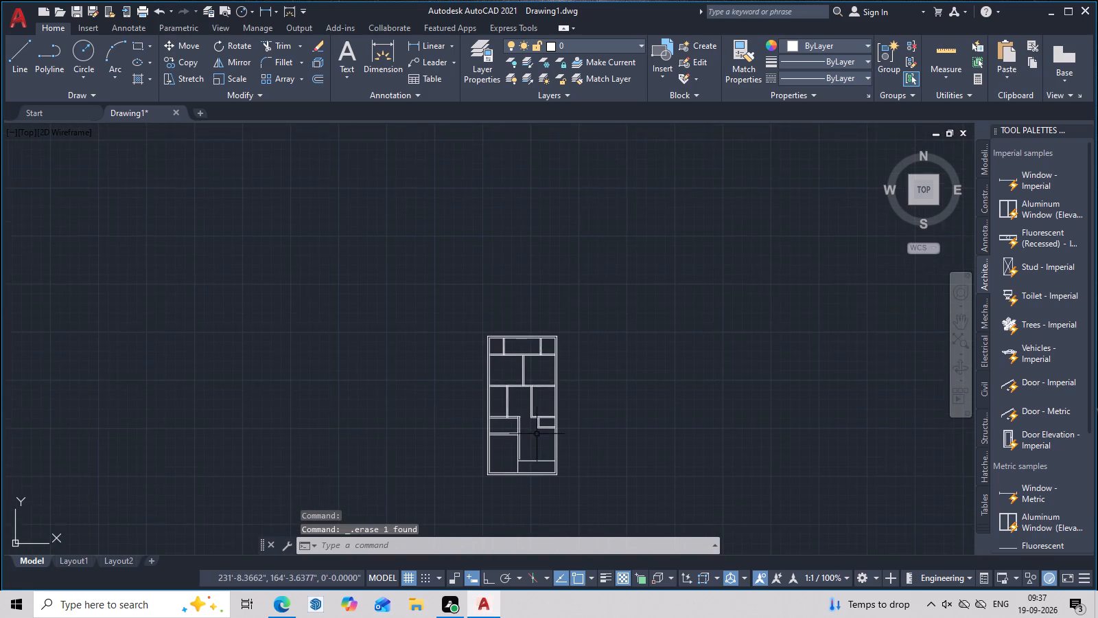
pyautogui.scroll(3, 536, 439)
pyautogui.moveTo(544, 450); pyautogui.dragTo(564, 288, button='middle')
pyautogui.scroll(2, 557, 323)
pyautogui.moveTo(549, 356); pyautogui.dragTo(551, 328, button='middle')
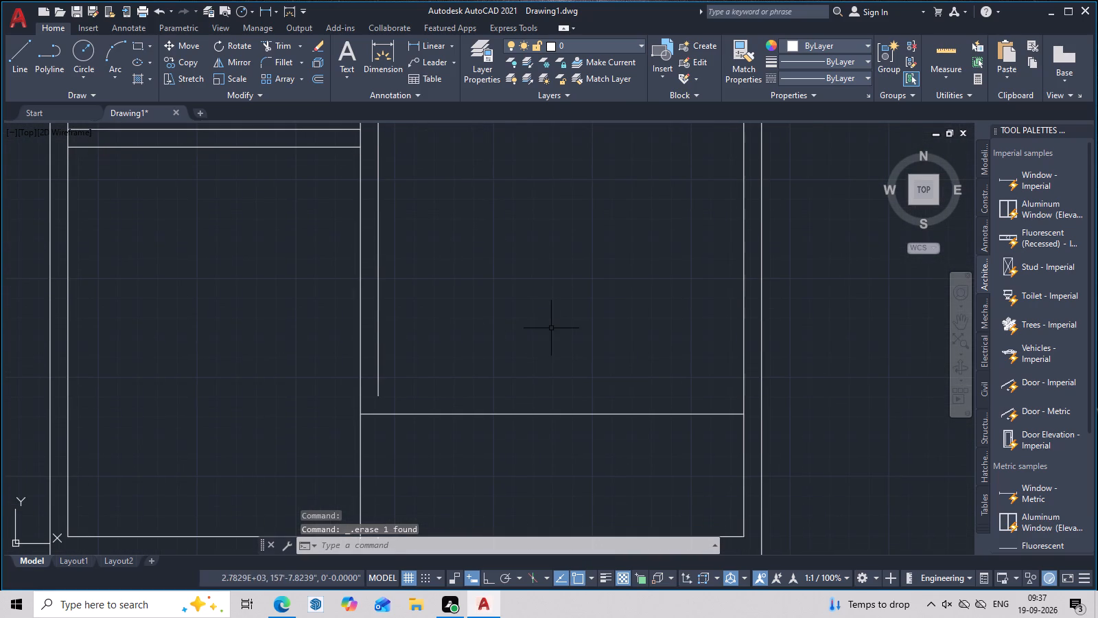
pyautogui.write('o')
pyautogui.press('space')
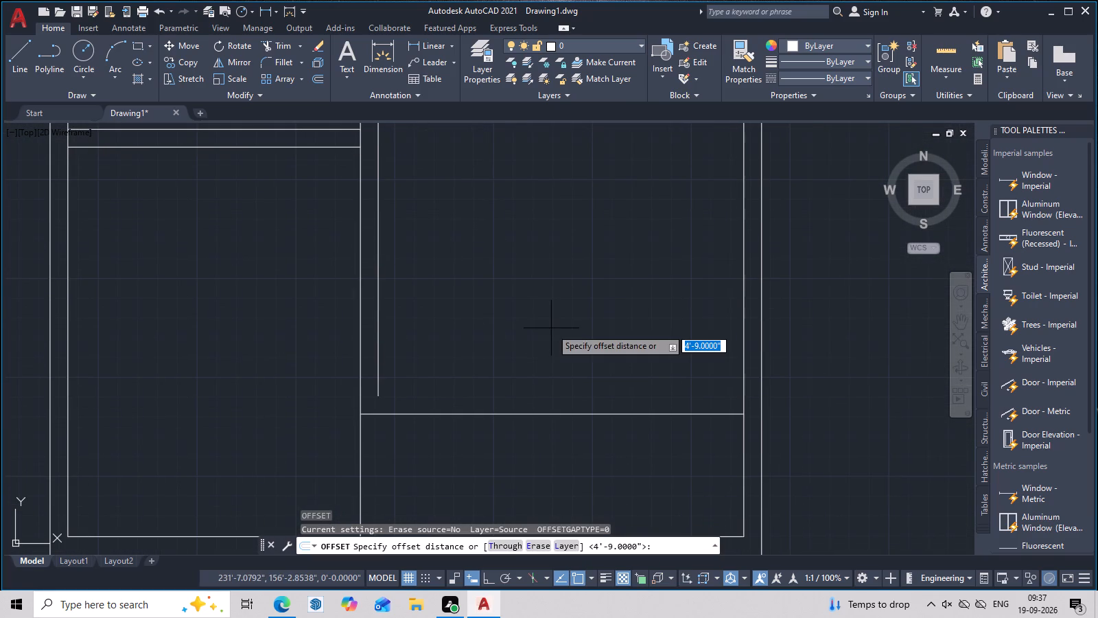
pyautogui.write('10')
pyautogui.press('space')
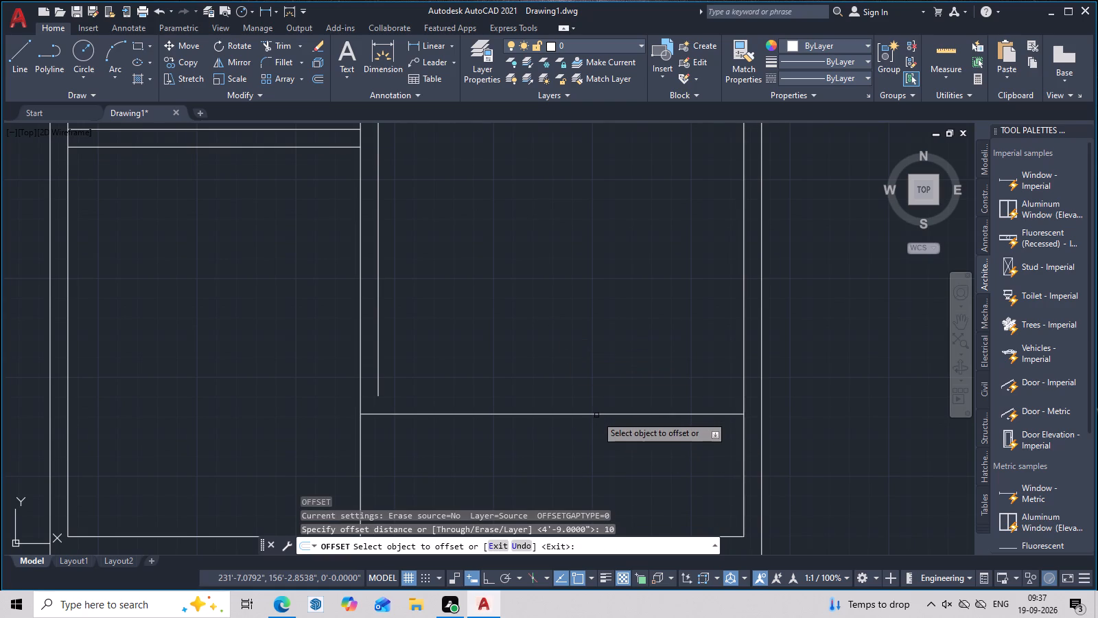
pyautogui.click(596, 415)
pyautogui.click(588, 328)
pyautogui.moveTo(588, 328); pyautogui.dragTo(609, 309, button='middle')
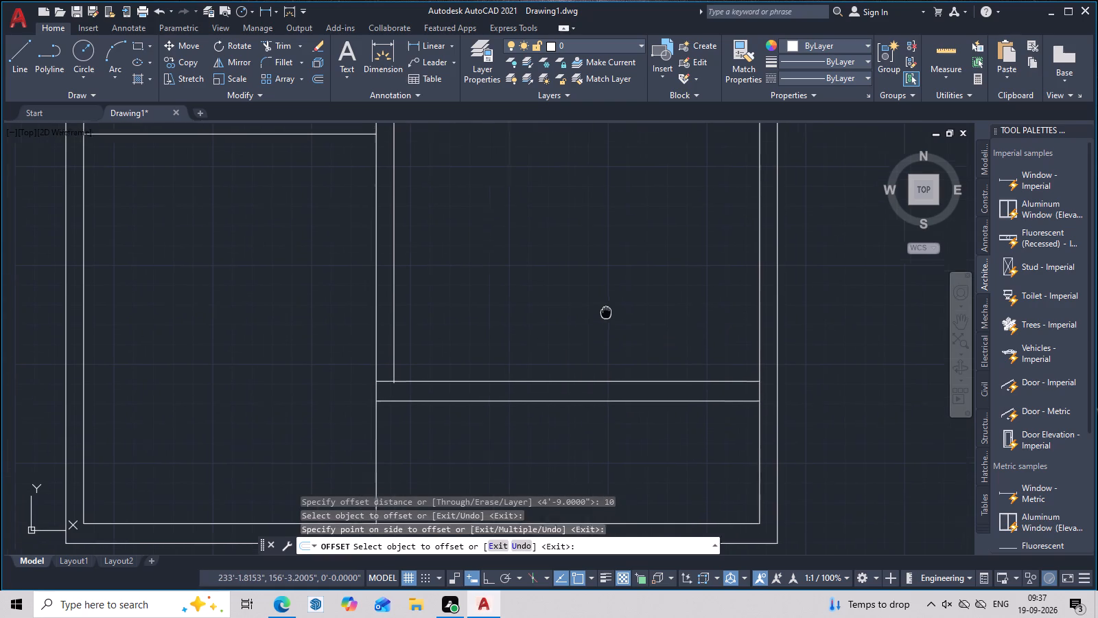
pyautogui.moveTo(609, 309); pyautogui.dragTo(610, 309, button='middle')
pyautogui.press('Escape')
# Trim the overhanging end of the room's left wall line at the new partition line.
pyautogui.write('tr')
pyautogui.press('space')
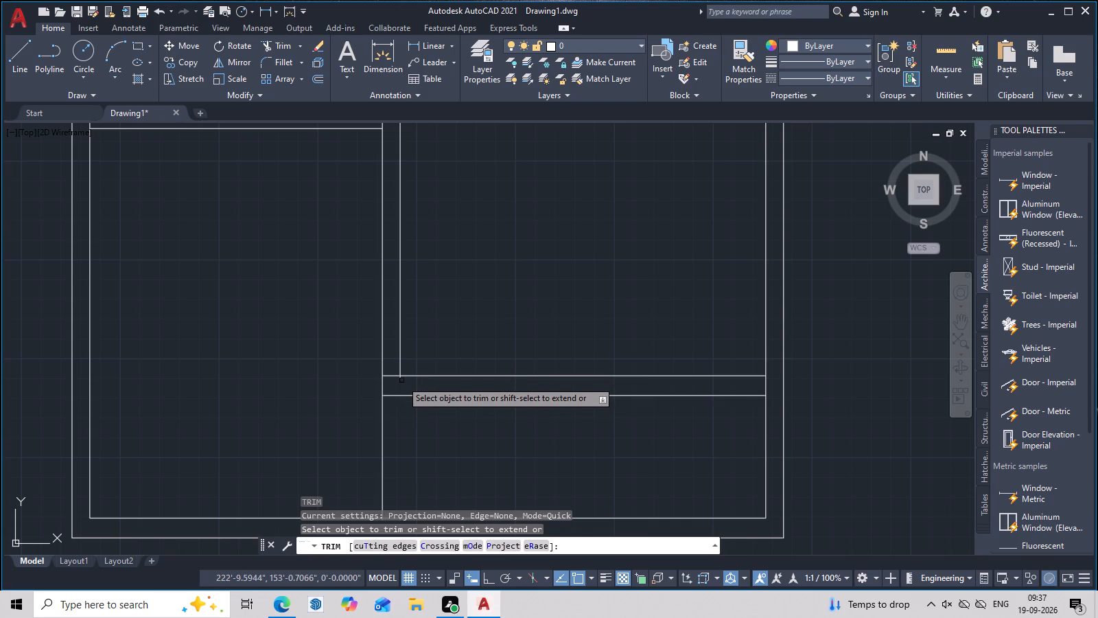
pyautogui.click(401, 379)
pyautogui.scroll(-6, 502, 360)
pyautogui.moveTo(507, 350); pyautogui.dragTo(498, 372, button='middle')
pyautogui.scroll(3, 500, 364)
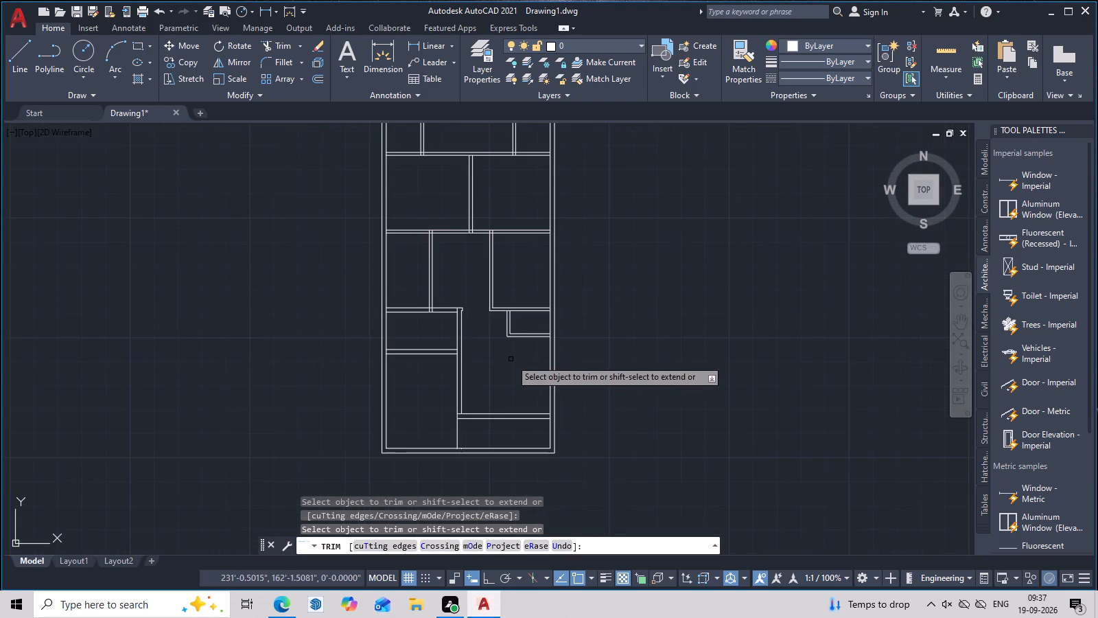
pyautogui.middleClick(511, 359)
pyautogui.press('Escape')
# Recheck the dimensions of the large lower-right room with Quick measure.
pyautogui.click(935, 42)
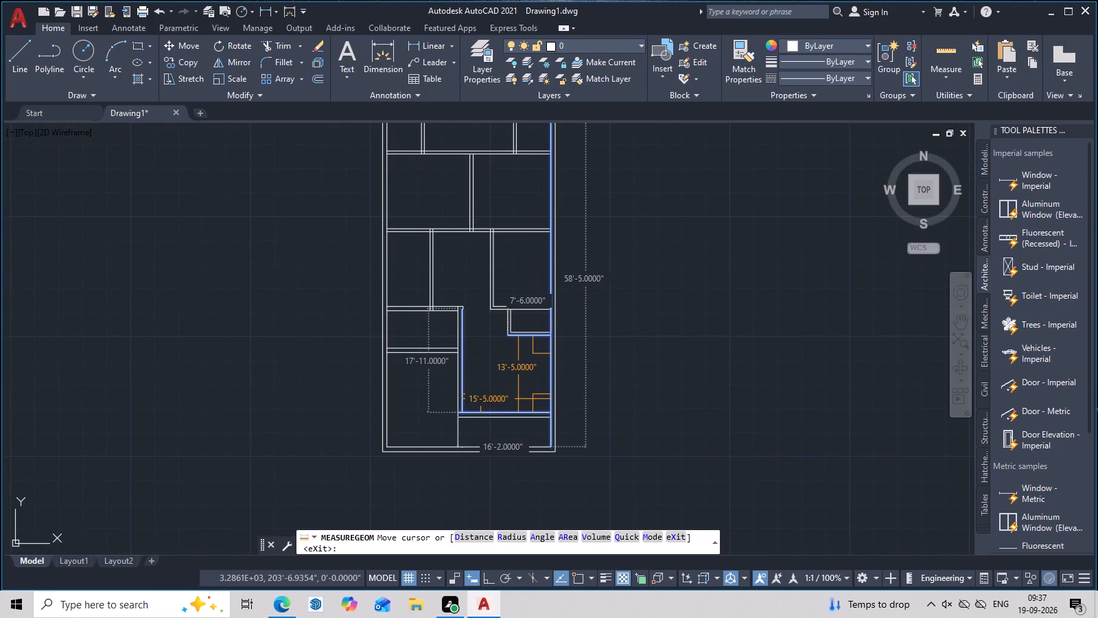
pyautogui.press('Escape')
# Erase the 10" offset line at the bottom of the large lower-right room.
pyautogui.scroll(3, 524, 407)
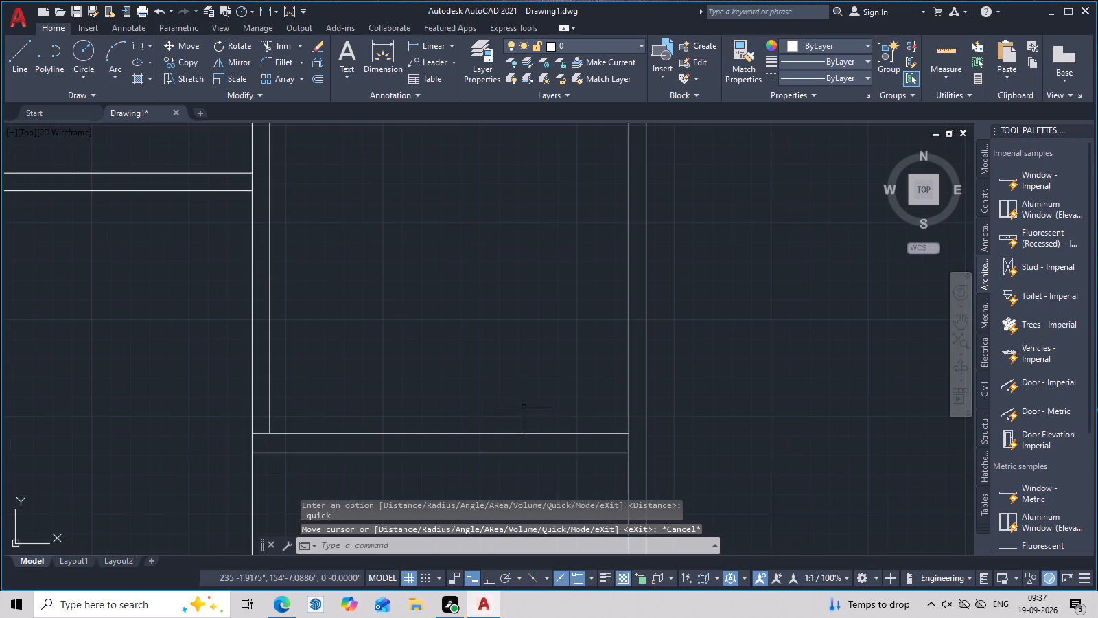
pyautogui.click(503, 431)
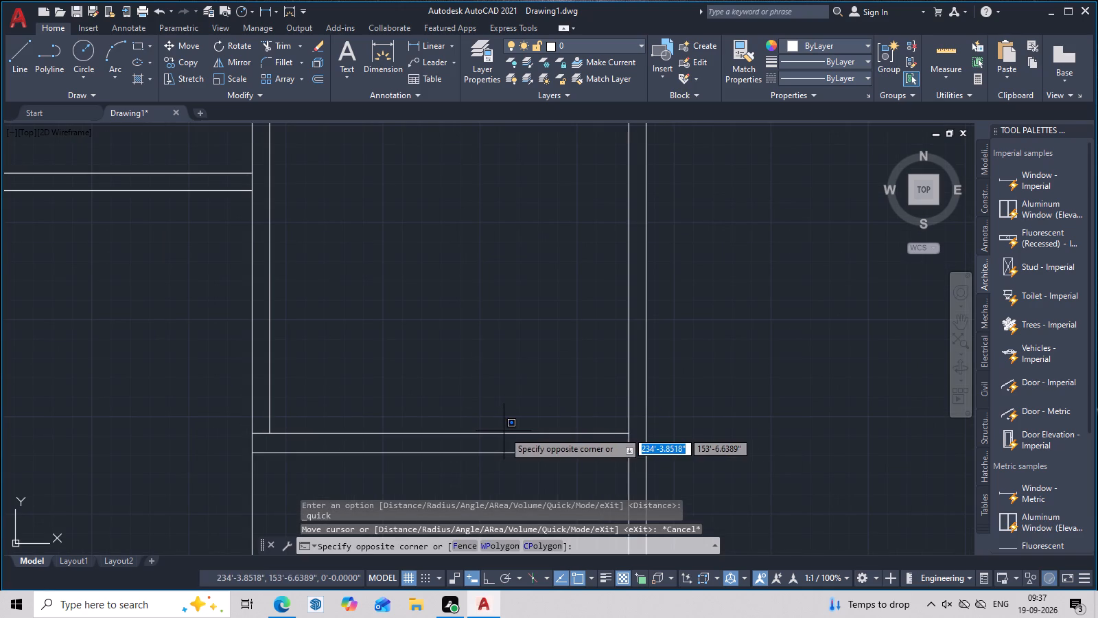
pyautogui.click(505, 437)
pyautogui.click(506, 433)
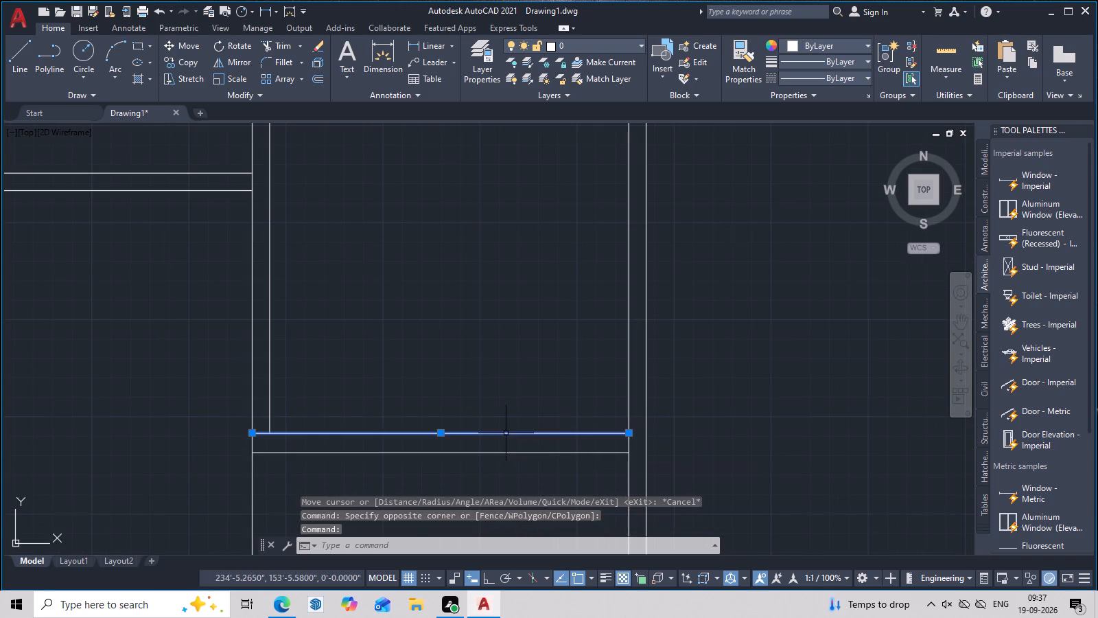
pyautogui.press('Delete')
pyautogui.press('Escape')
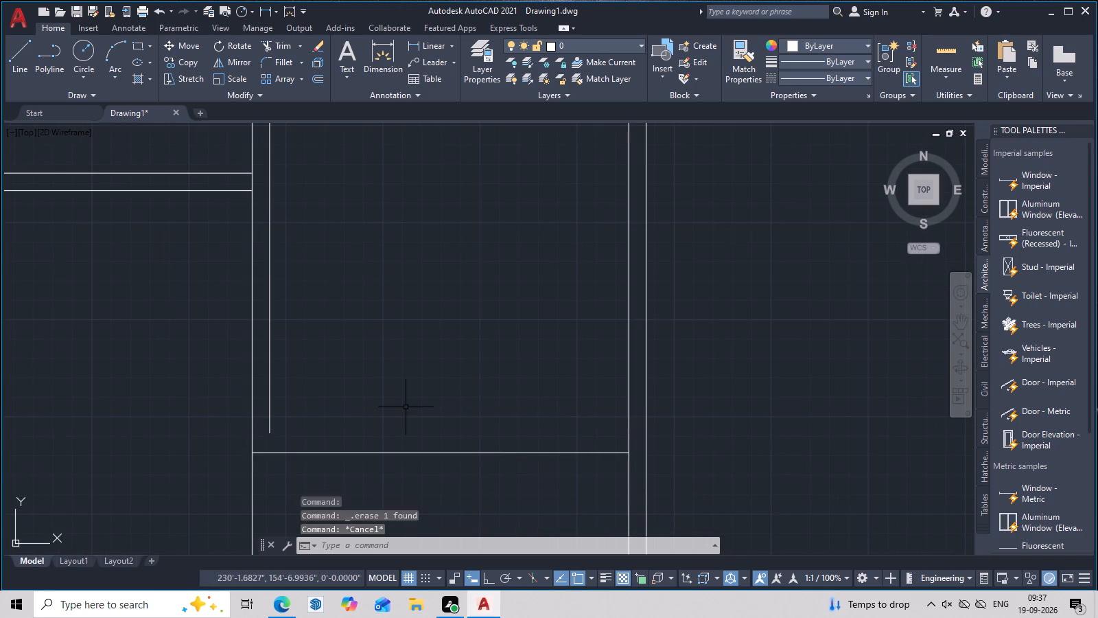
# Offset the single partition line below the large lower-right room 9" upward.
pyautogui.write('o')
pyautogui.press('space')
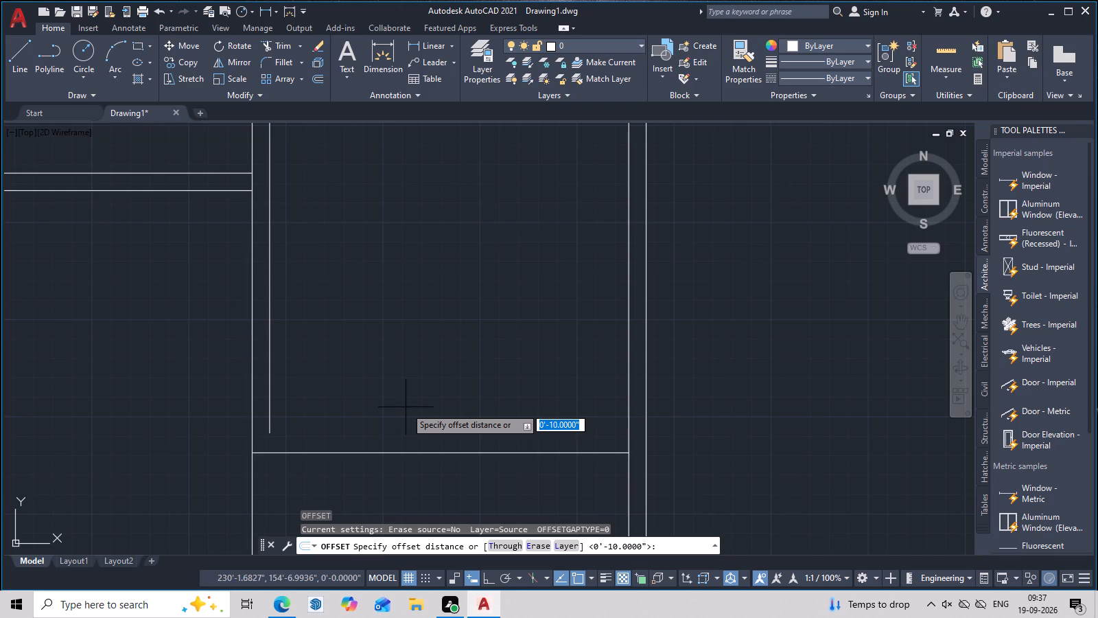
pyautogui.press('9')
pyautogui.press('space')
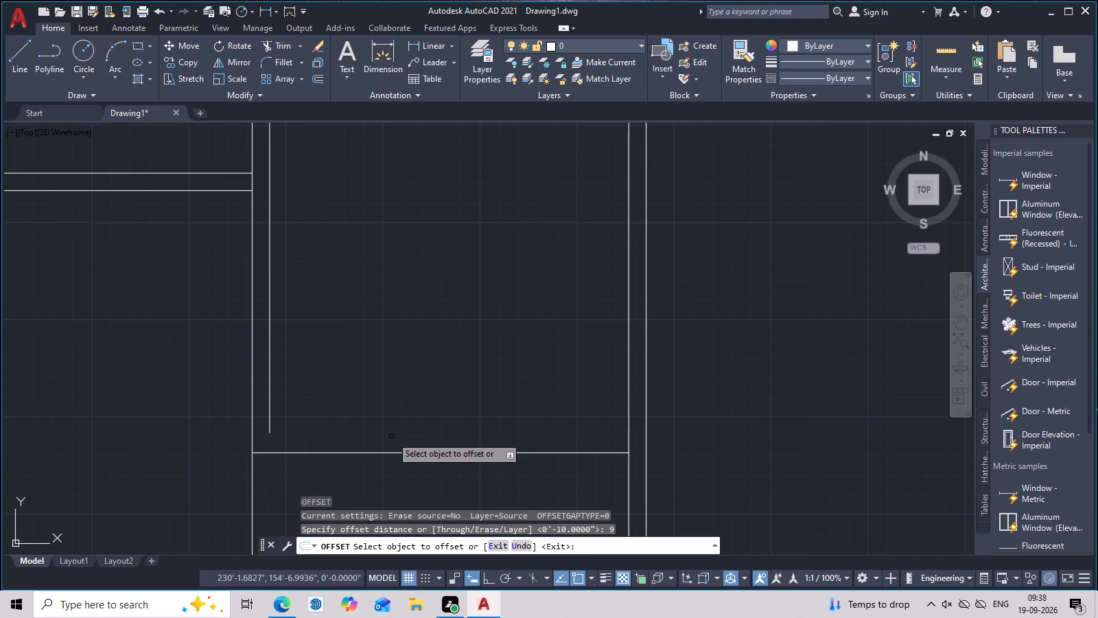
pyautogui.click(369, 453)
pyautogui.click(376, 411)
# Recheck the dimensions of the large lower-right room with Quick measure.
pyautogui.scroll(-5, 396, 356)
pyautogui.moveTo(405, 352); pyautogui.dragTo(400, 372, button='middle')
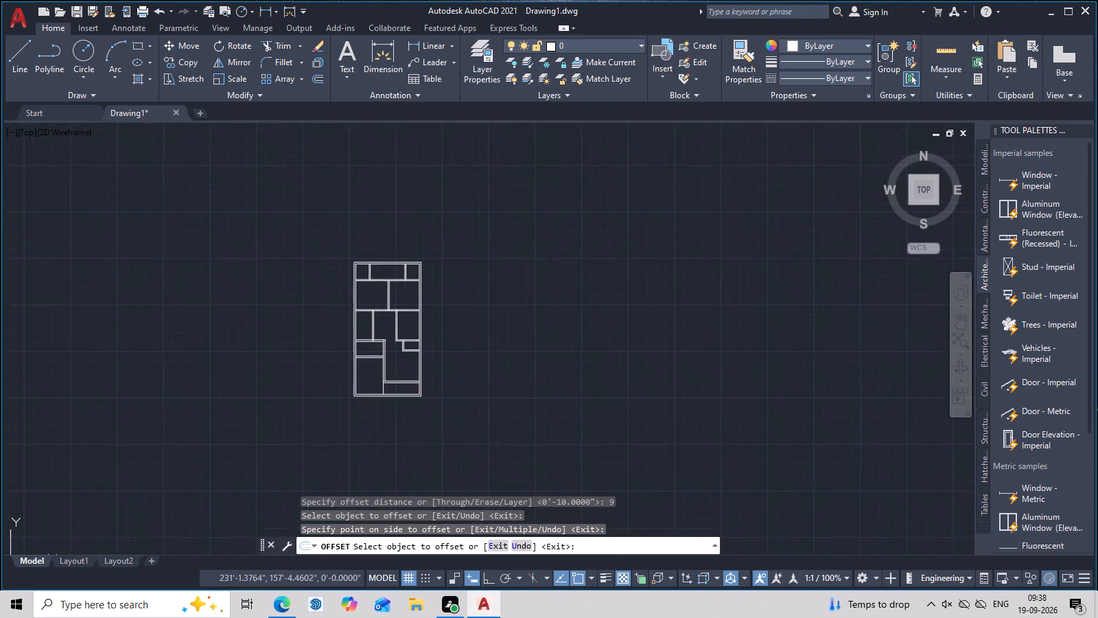
pyautogui.scroll(7, 389, 290)
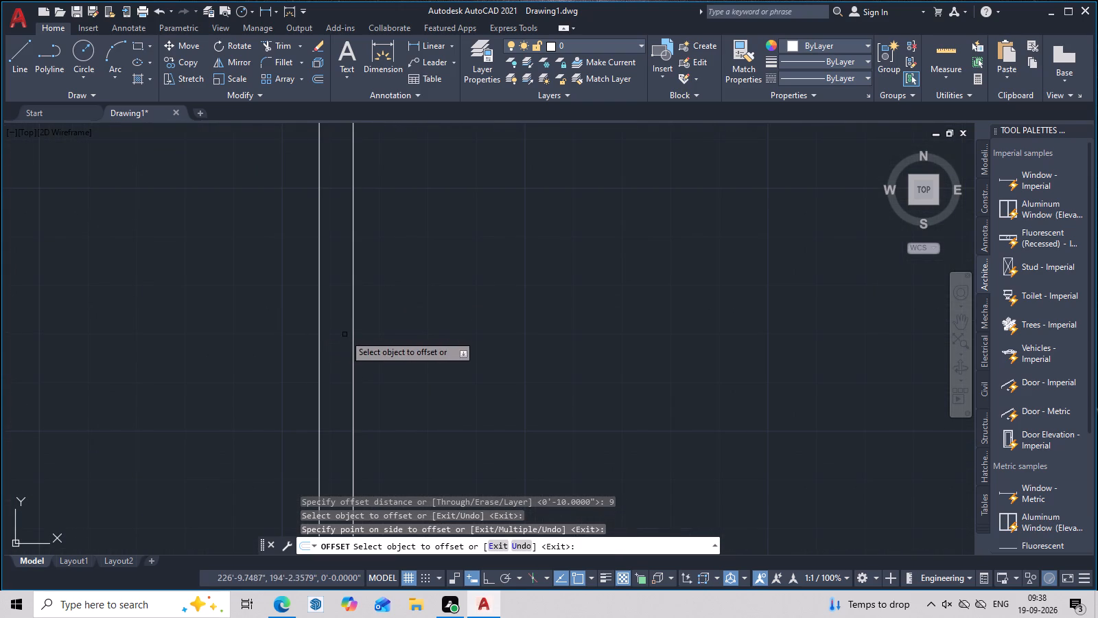
pyautogui.scroll(-6, 346, 334)
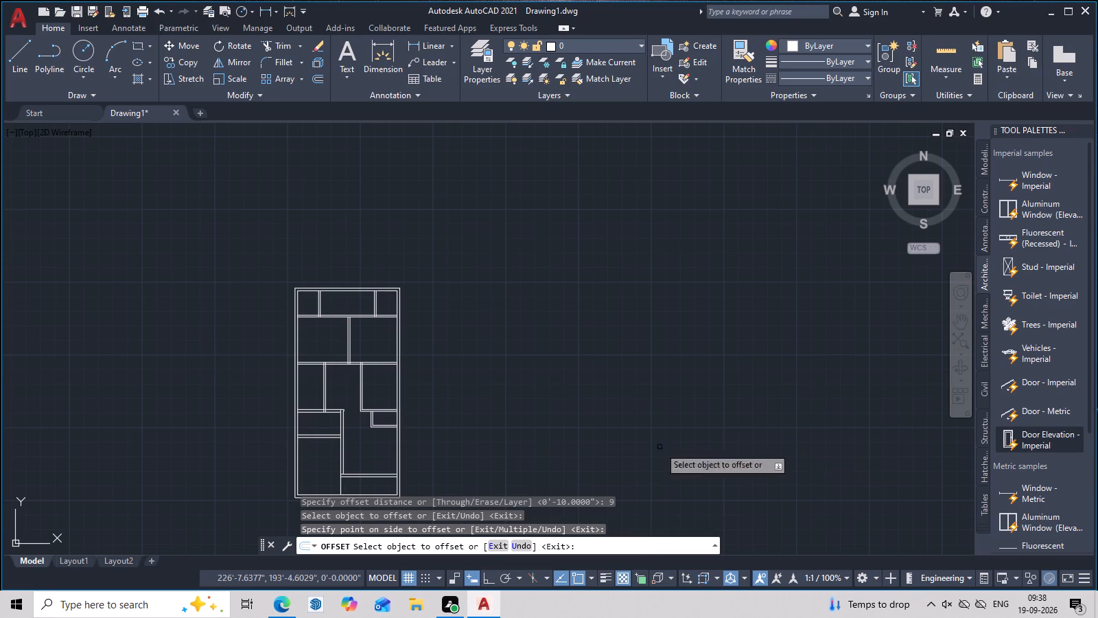
pyautogui.scroll(-1, 388, 374)
pyautogui.moveTo(377, 441); pyautogui.dragTo(423, 376, button='middle')
pyautogui.scroll(3, 424, 376)
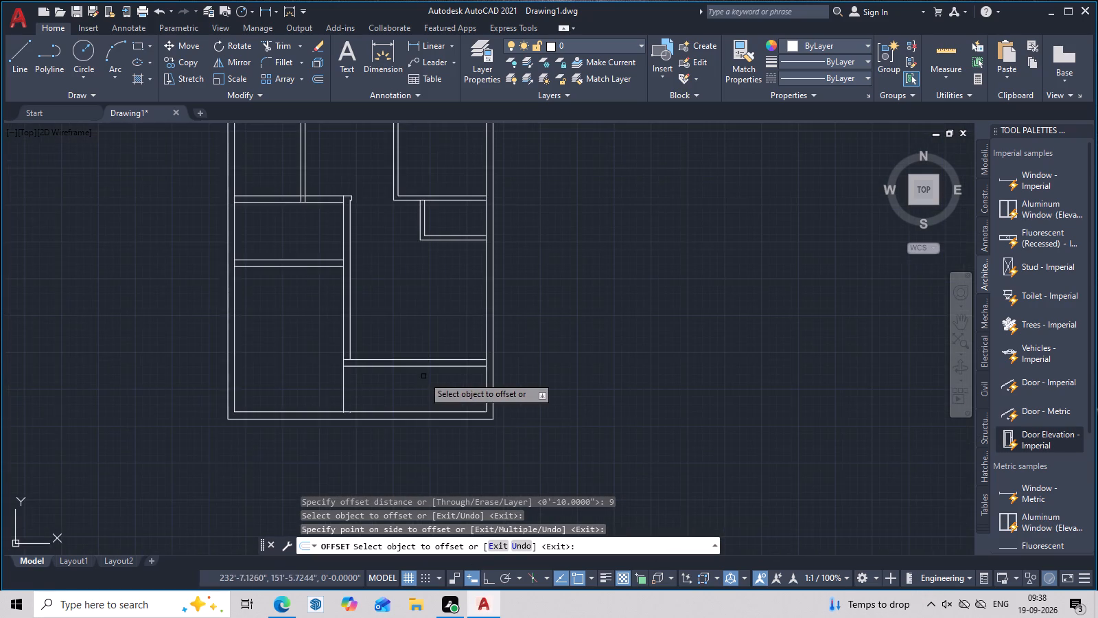
pyautogui.scroll(2, 421, 374)
pyautogui.moveTo(423, 368); pyautogui.dragTo(530, 379, button='middle')
pyautogui.scroll(-5, 530, 379)
pyautogui.moveTo(530, 379); pyautogui.dragTo(529, 385, button='middle')
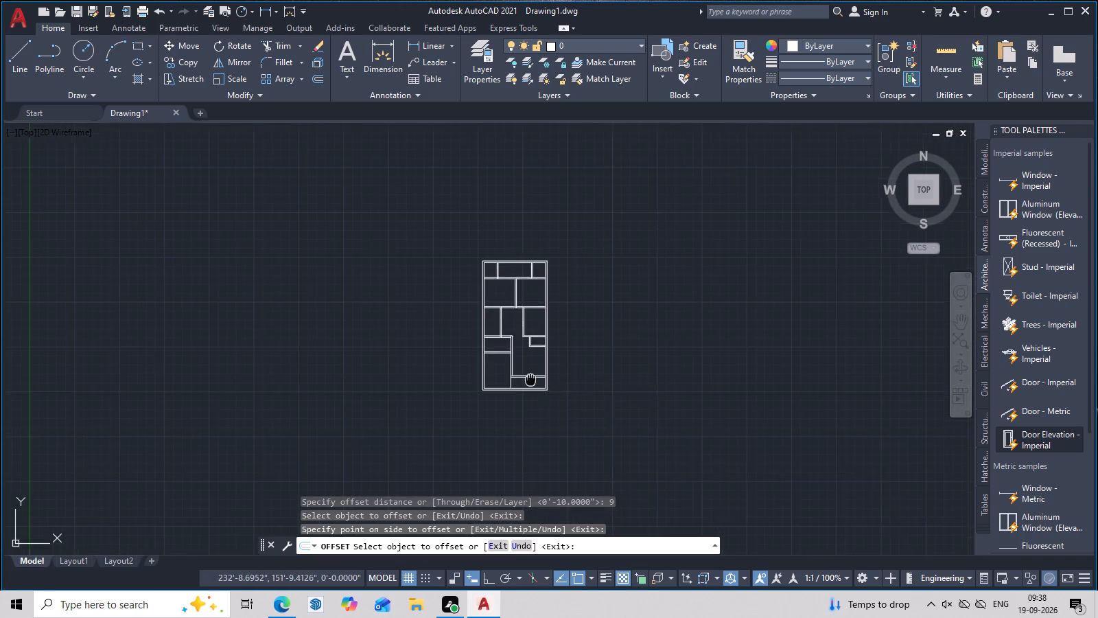
pyautogui.moveTo(529, 385); pyautogui.dragTo(521, 434, button='middle')
pyautogui.scroll(5, 521, 436)
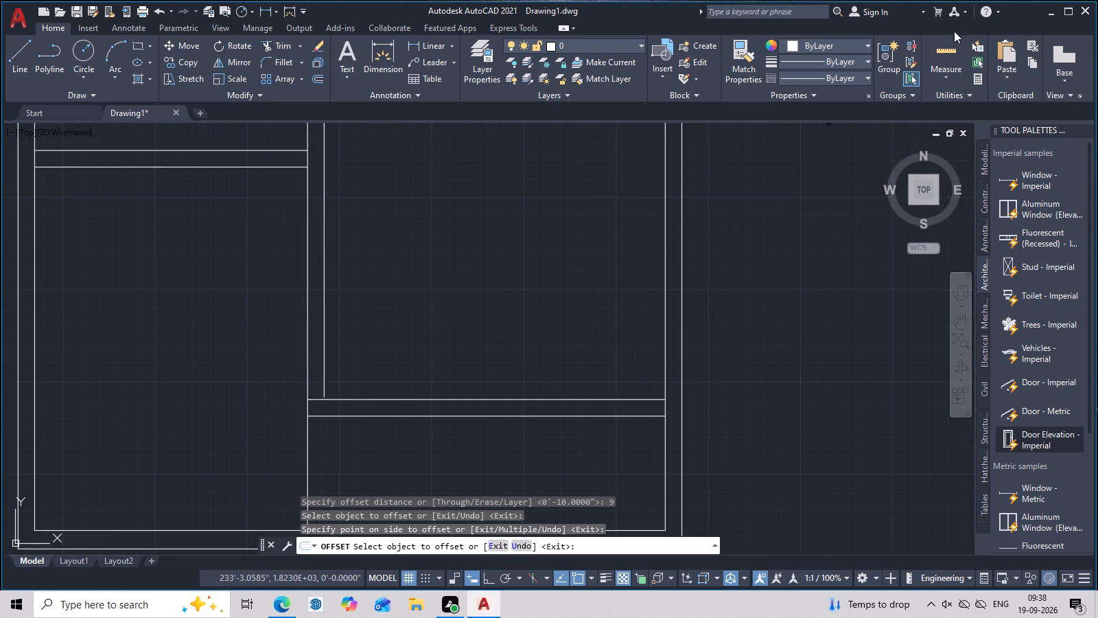
pyautogui.click(949, 51)
pyautogui.scroll(-2, 450, 288)
pyautogui.moveTo(450, 288); pyautogui.dragTo(435, 385, button='middle')
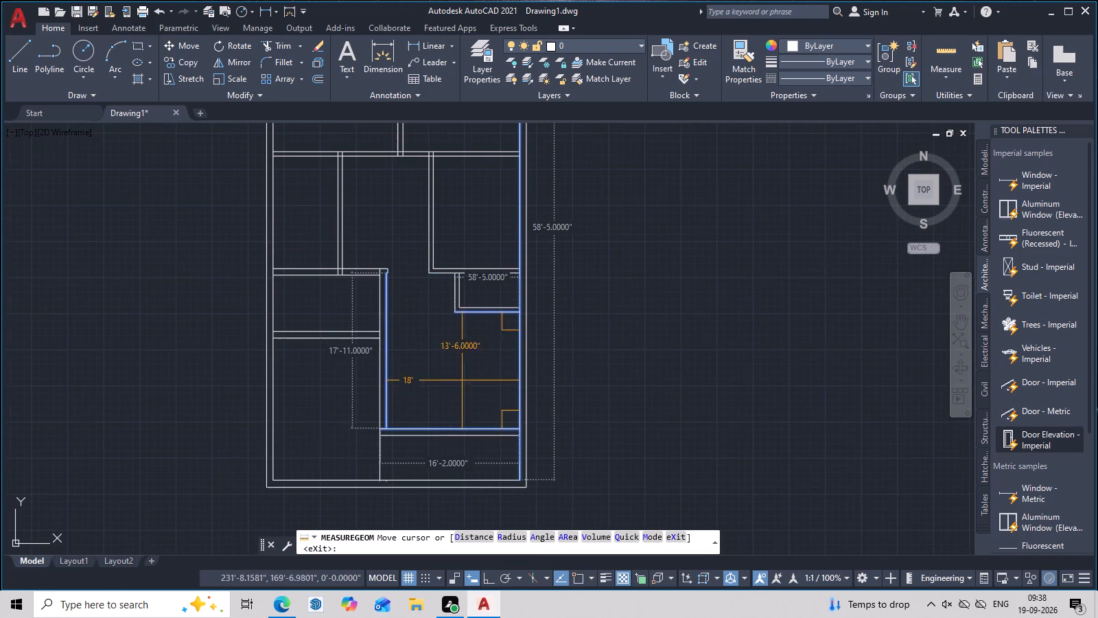
pyautogui.scroll(3, 489, 382)
pyautogui.scroll(-7, 489, 382)
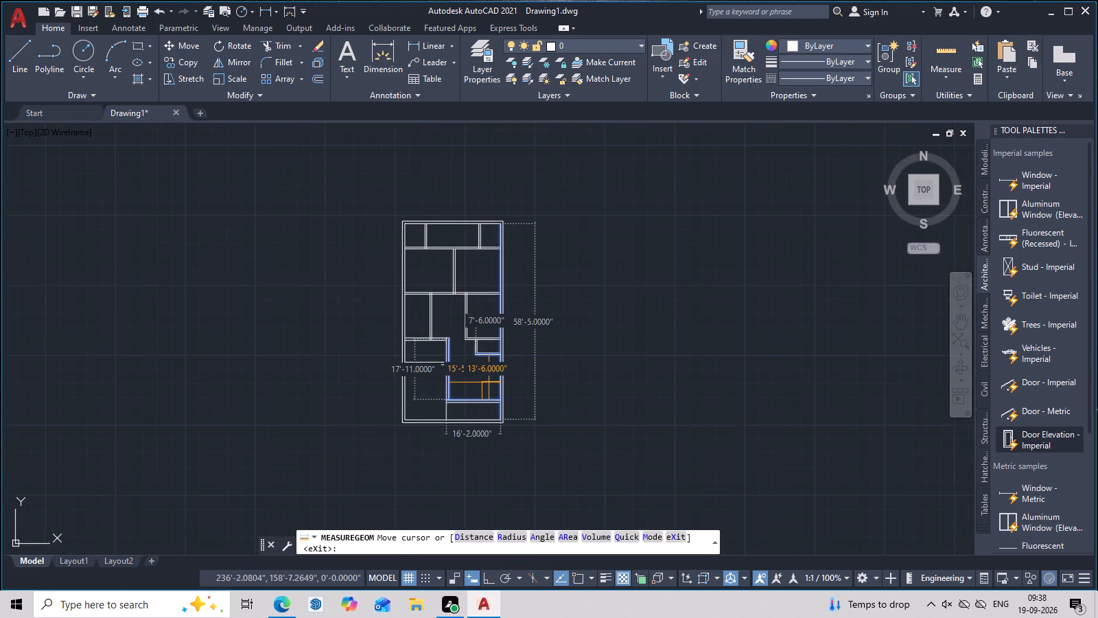
pyautogui.moveTo(489, 384); pyautogui.dragTo(494, 430, button='middle')
pyautogui.scroll(-1, 494, 431)
pyautogui.scroll(3, 494, 391)
pyautogui.scroll(3, 484, 305)
pyautogui.moveTo(520, 376); pyautogui.dragTo(587, 259, button='middle')
pyautogui.press('Escape')
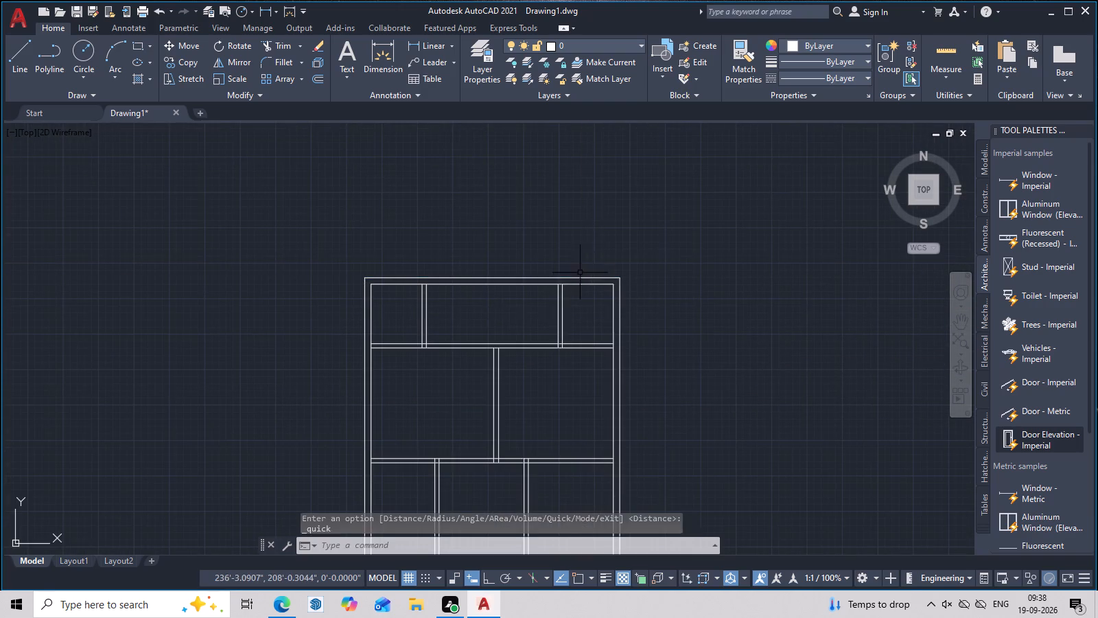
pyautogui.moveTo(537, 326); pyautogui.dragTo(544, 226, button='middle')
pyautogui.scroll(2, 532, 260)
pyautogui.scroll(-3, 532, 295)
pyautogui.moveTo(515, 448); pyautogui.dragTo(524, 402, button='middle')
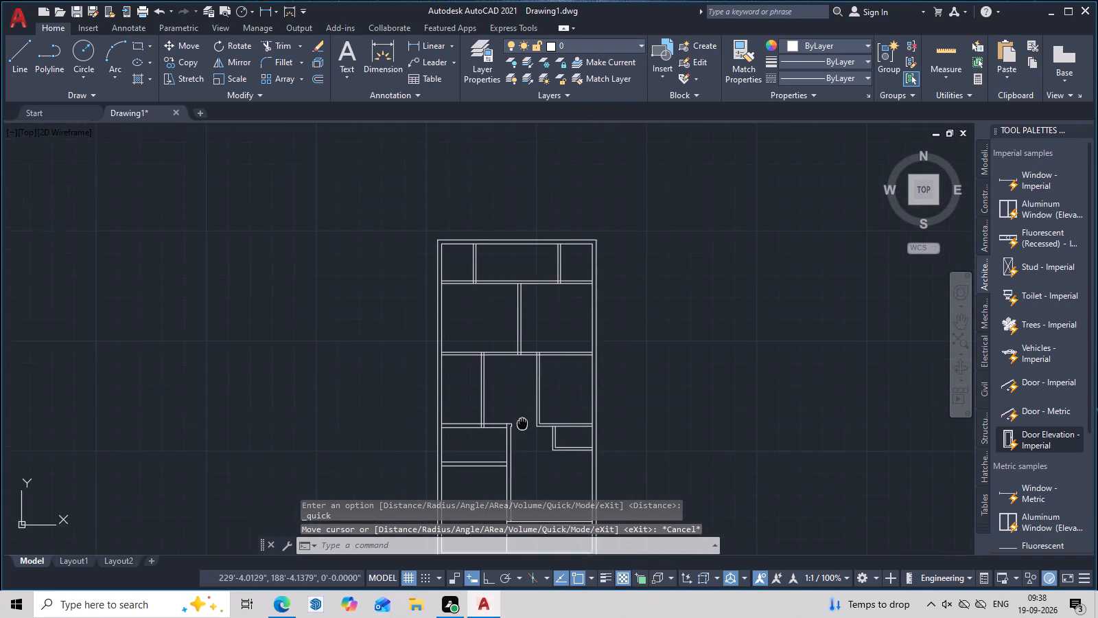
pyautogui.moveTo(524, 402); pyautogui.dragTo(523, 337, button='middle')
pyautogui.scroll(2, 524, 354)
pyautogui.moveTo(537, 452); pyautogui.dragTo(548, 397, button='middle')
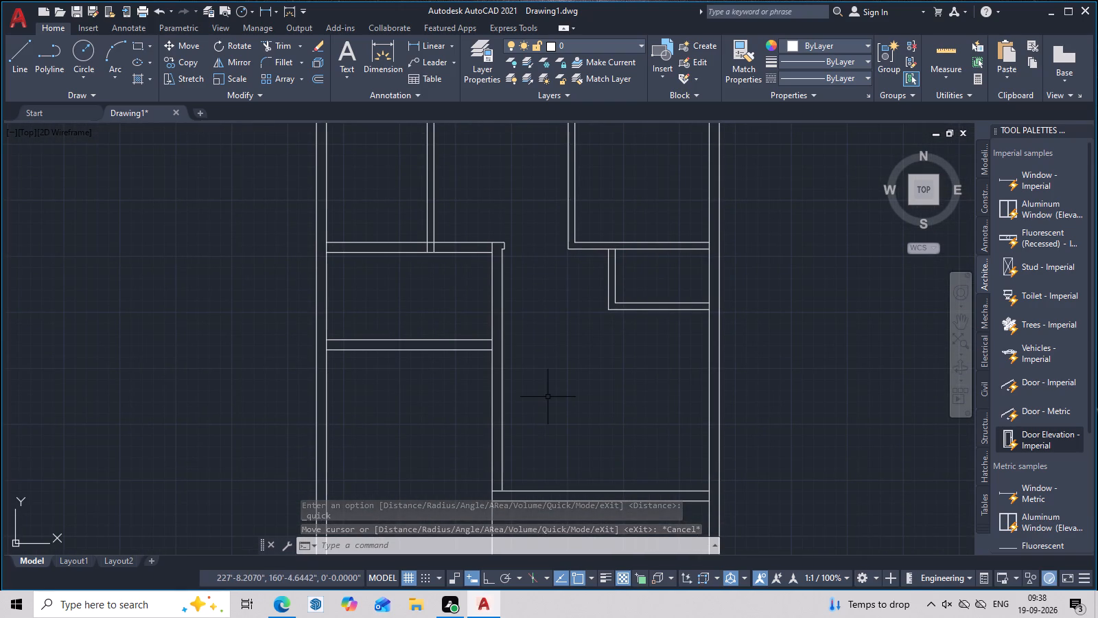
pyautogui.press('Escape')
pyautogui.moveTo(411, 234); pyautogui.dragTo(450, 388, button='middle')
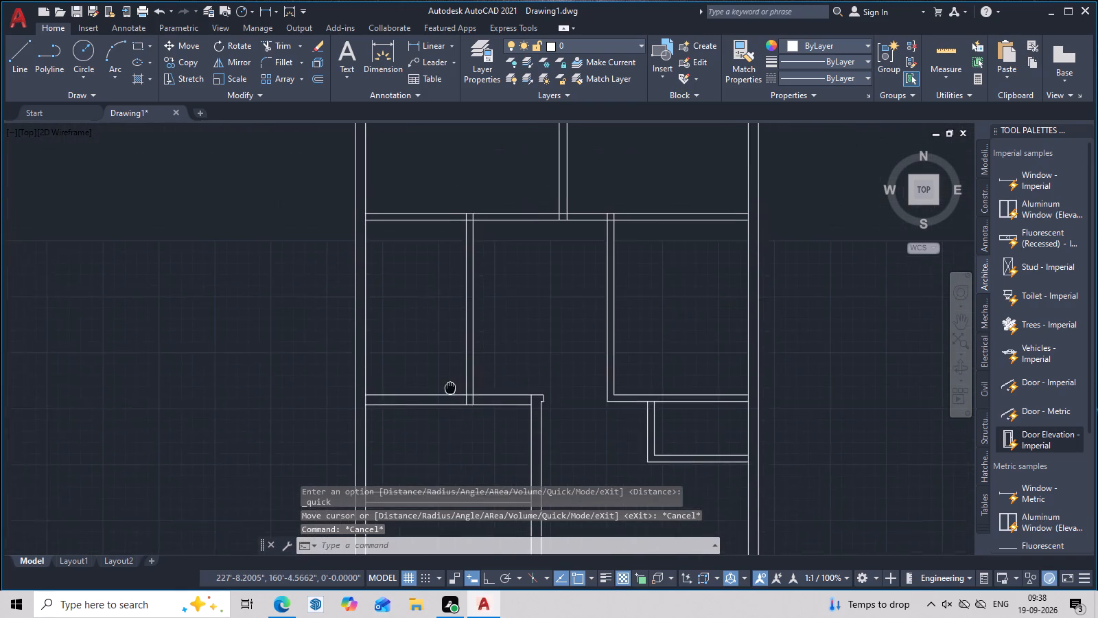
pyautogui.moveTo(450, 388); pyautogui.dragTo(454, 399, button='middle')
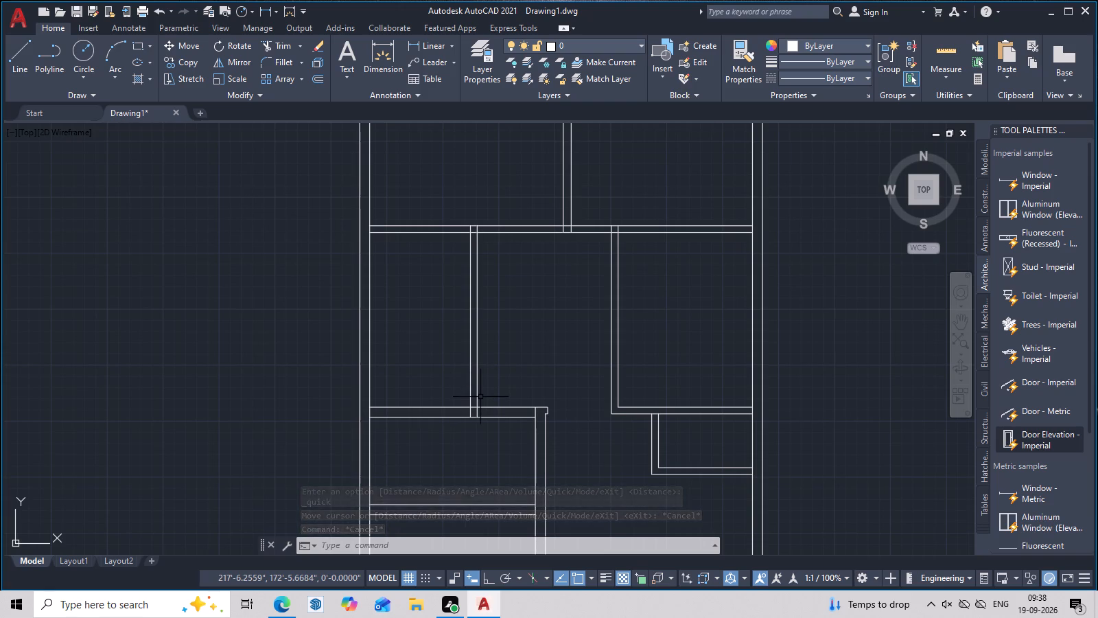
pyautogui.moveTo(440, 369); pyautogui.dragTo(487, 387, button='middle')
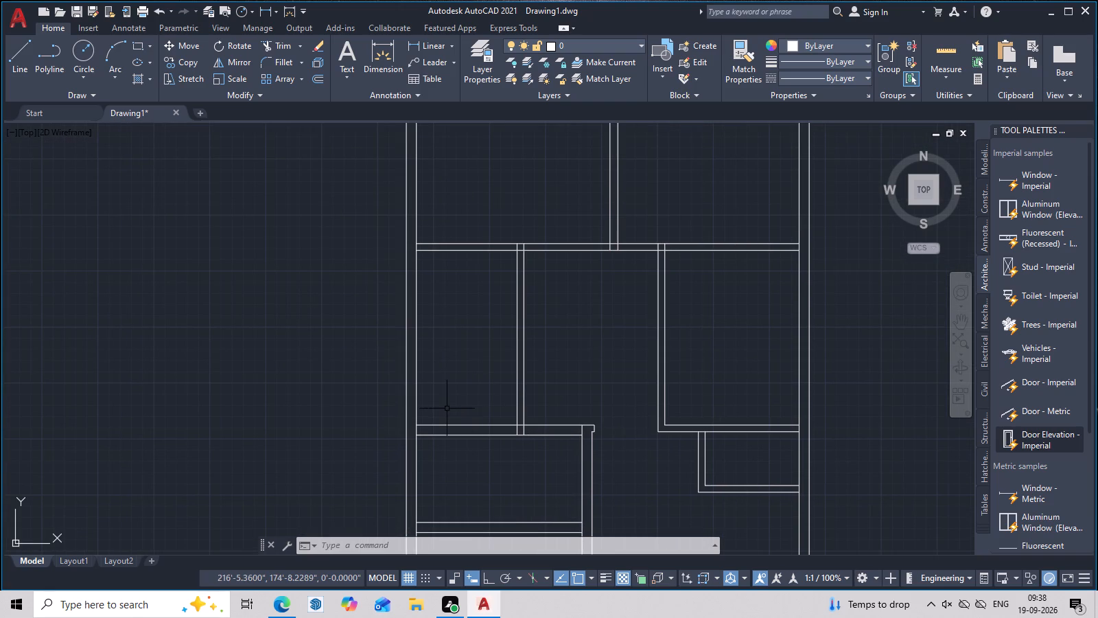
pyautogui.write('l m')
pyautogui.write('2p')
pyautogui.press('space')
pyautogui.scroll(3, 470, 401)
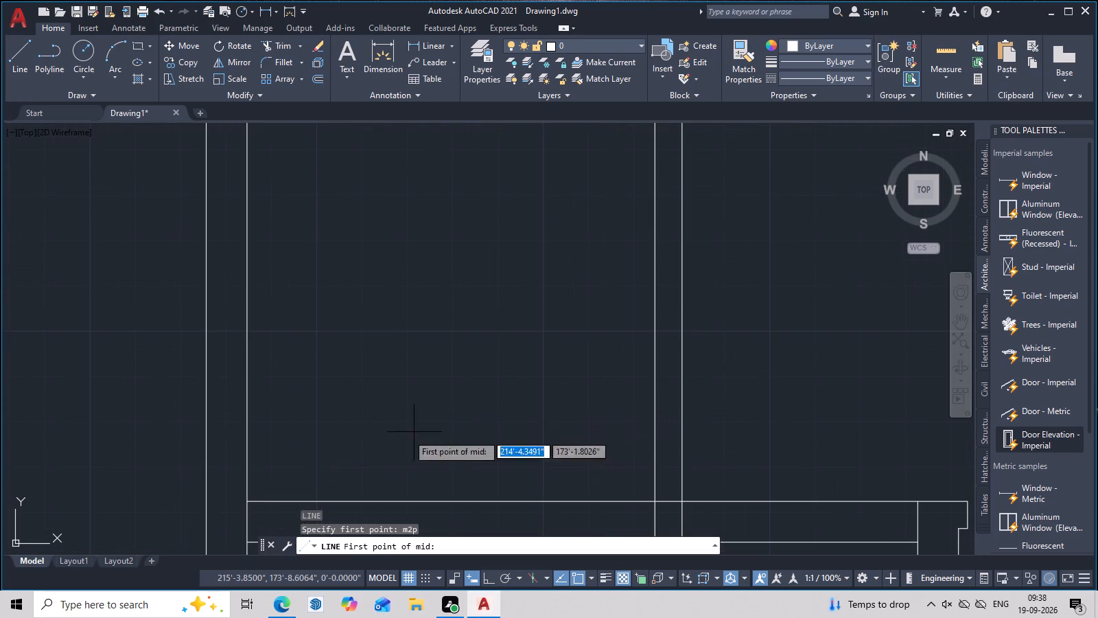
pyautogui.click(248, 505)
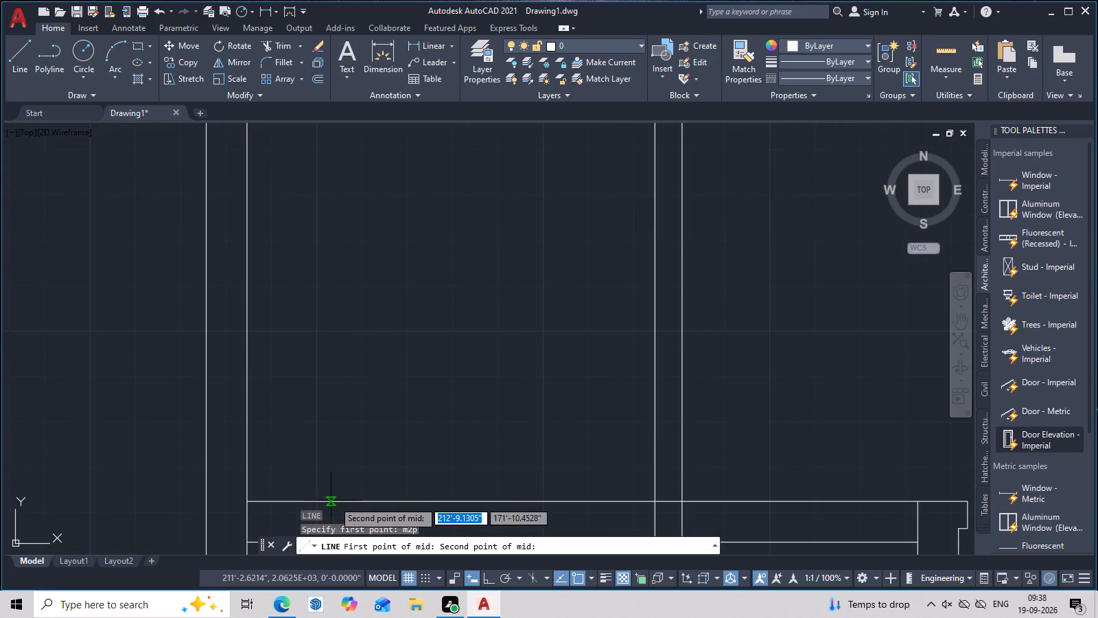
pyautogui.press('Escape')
# In the middle-left room, draw a vertical line 2' from the outer wall's inner face, spanning from the lower to the upper partition.
pyautogui.write('l tk')
pyautogui.press('space')
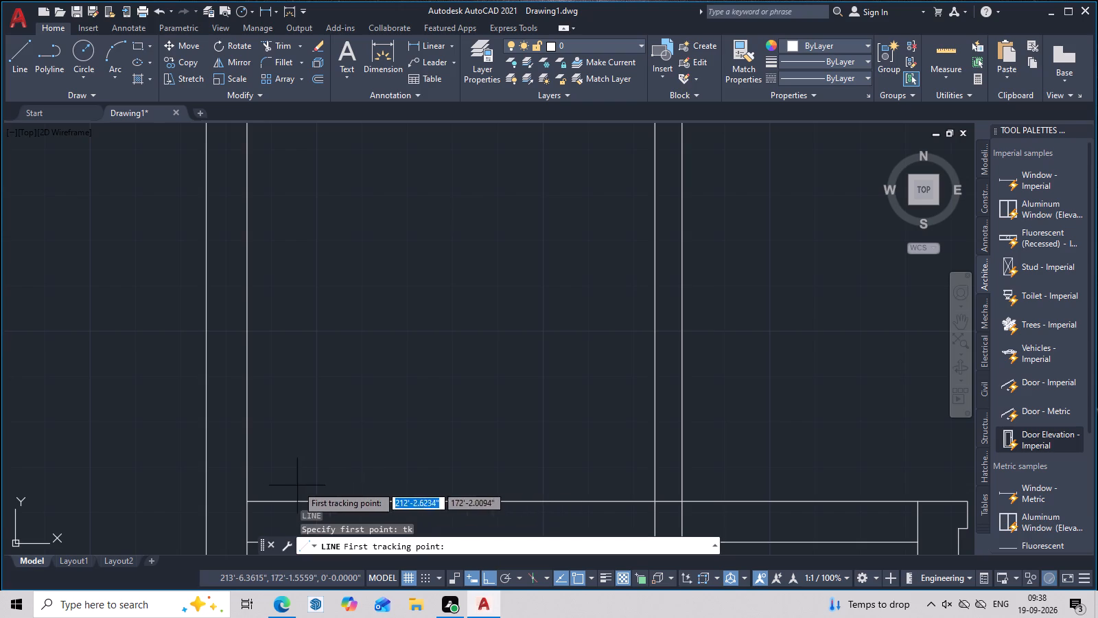
pyautogui.click(246, 503)
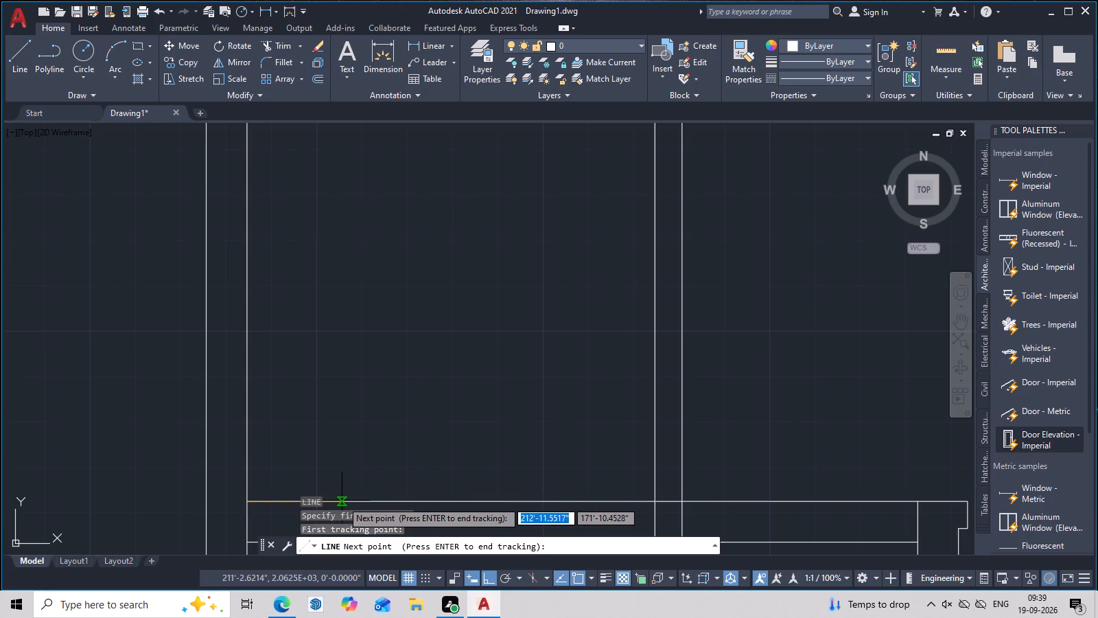
pyautogui.write("2'")
pyautogui.press('Return')
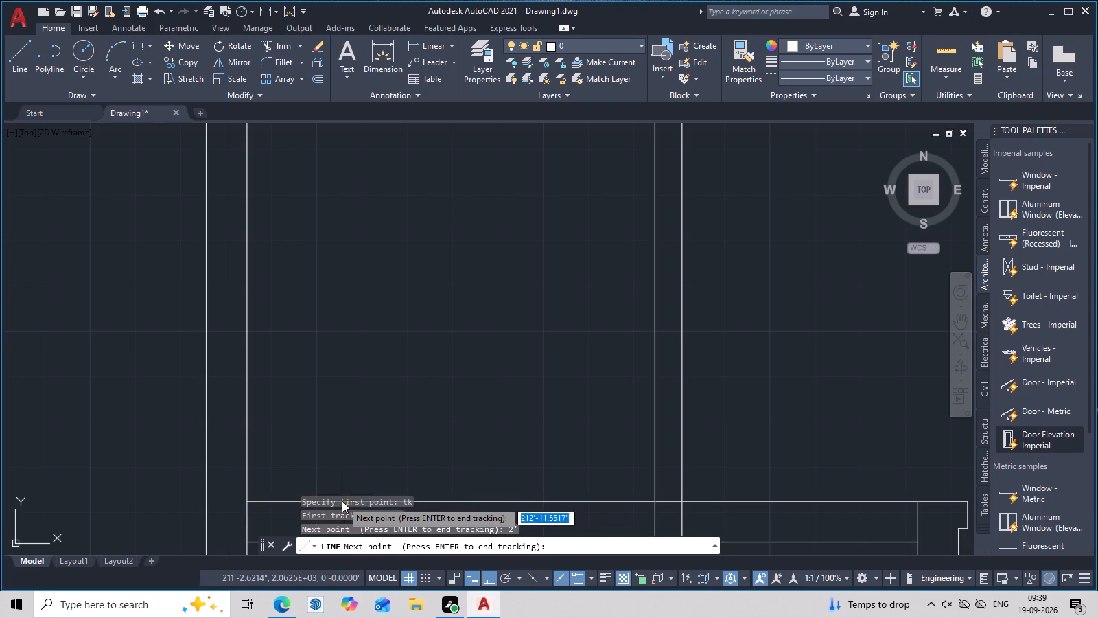
pyautogui.press('space')
pyautogui.scroll(-2, 353, 377)
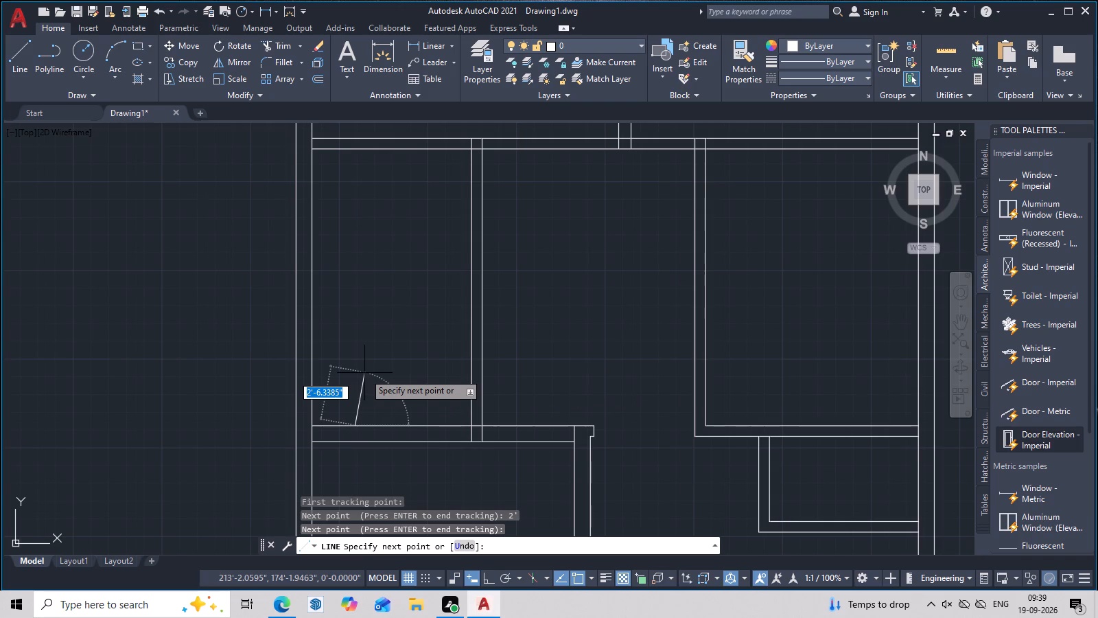
pyautogui.press('F8')
pyautogui.moveTo(371, 347); pyautogui.dragTo(358, 399, button='middle')
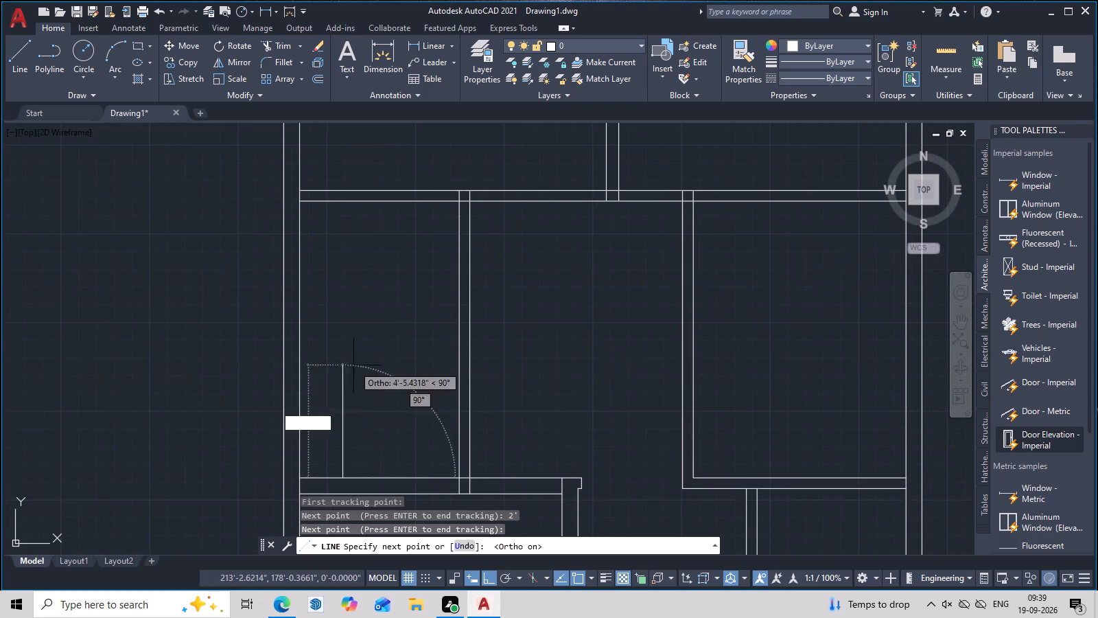
pyautogui.click(342, 203)
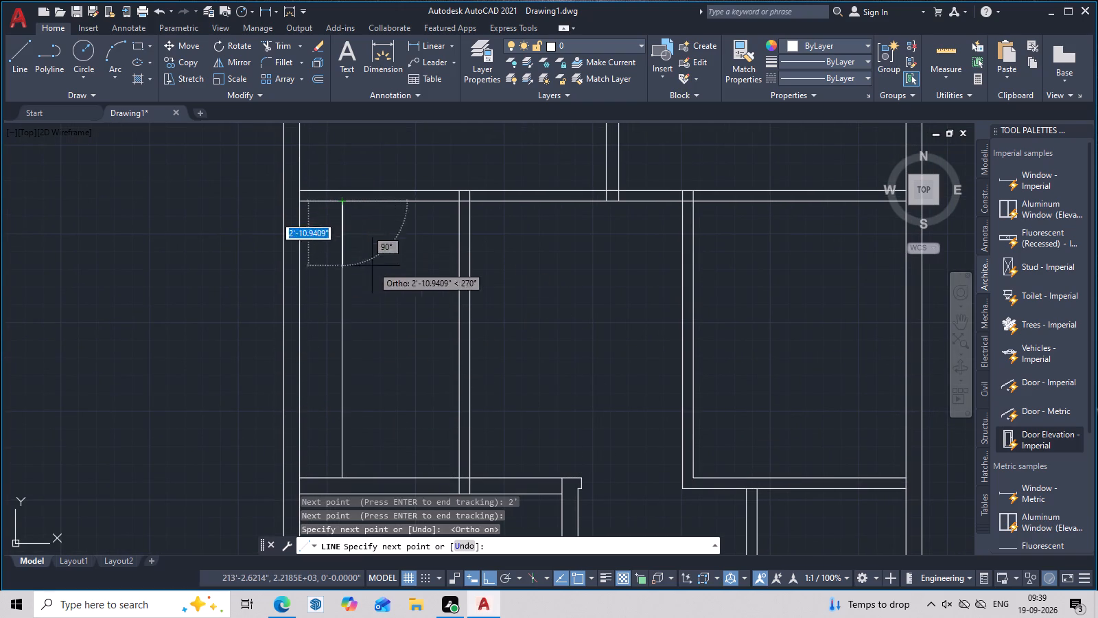
pyautogui.press('Escape')
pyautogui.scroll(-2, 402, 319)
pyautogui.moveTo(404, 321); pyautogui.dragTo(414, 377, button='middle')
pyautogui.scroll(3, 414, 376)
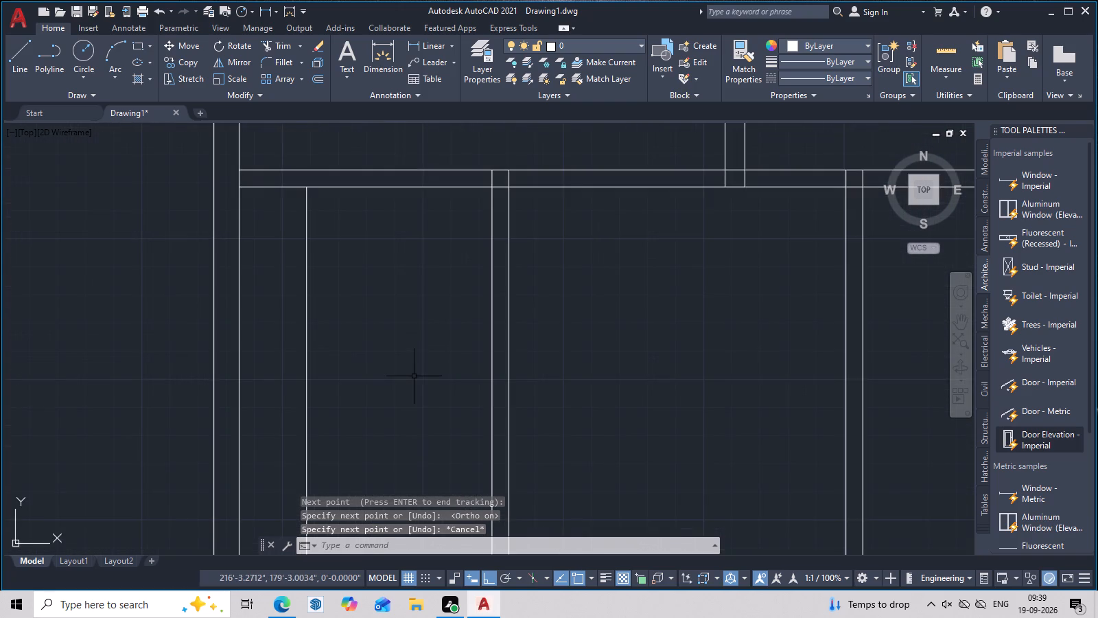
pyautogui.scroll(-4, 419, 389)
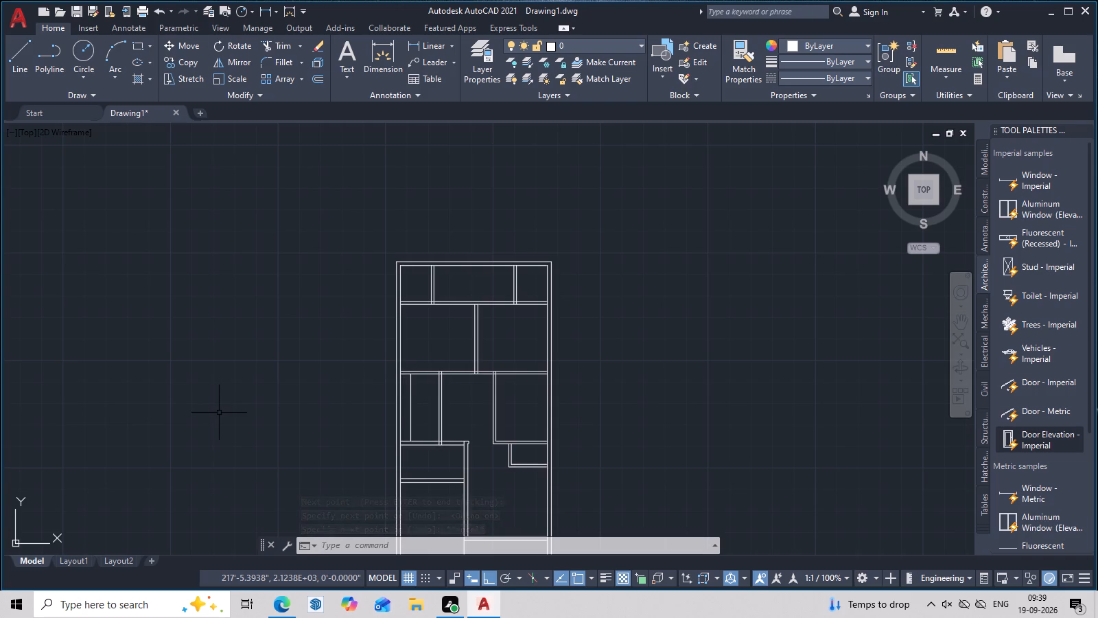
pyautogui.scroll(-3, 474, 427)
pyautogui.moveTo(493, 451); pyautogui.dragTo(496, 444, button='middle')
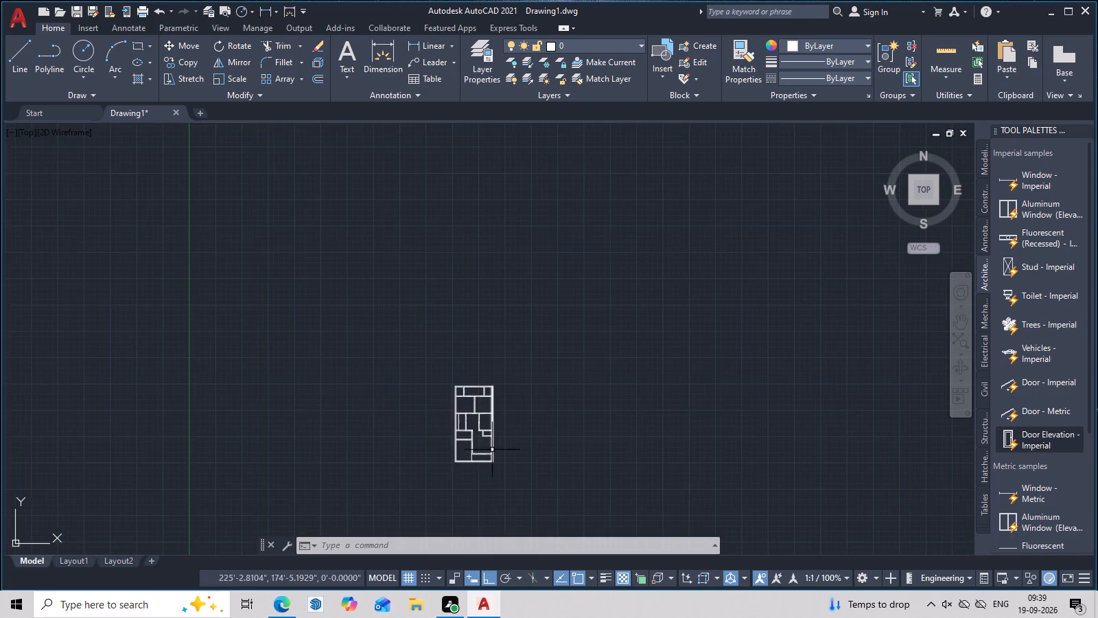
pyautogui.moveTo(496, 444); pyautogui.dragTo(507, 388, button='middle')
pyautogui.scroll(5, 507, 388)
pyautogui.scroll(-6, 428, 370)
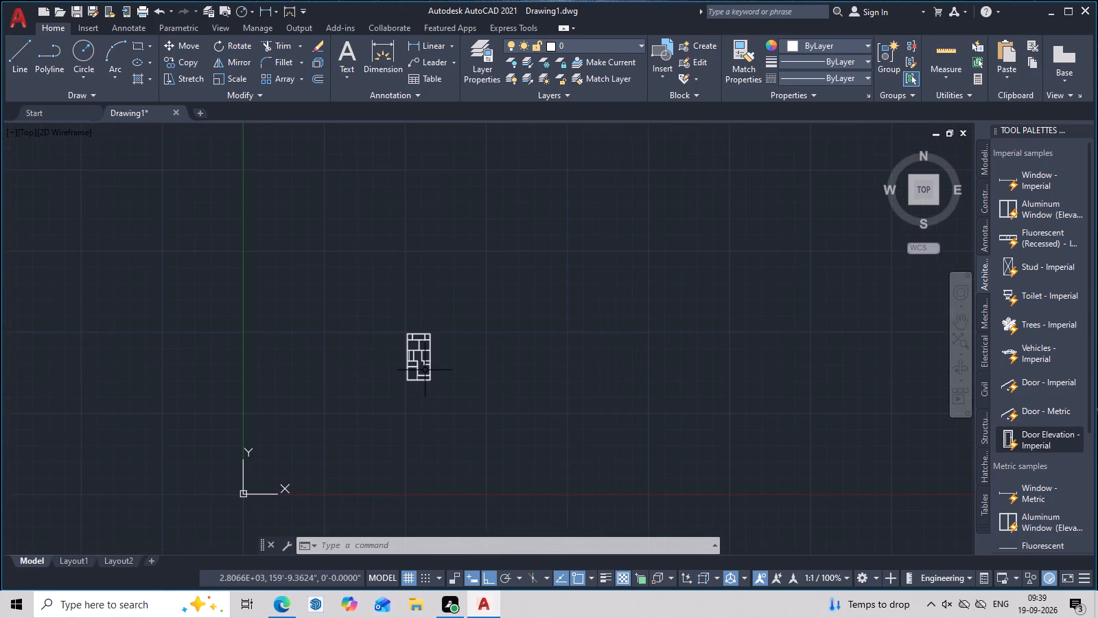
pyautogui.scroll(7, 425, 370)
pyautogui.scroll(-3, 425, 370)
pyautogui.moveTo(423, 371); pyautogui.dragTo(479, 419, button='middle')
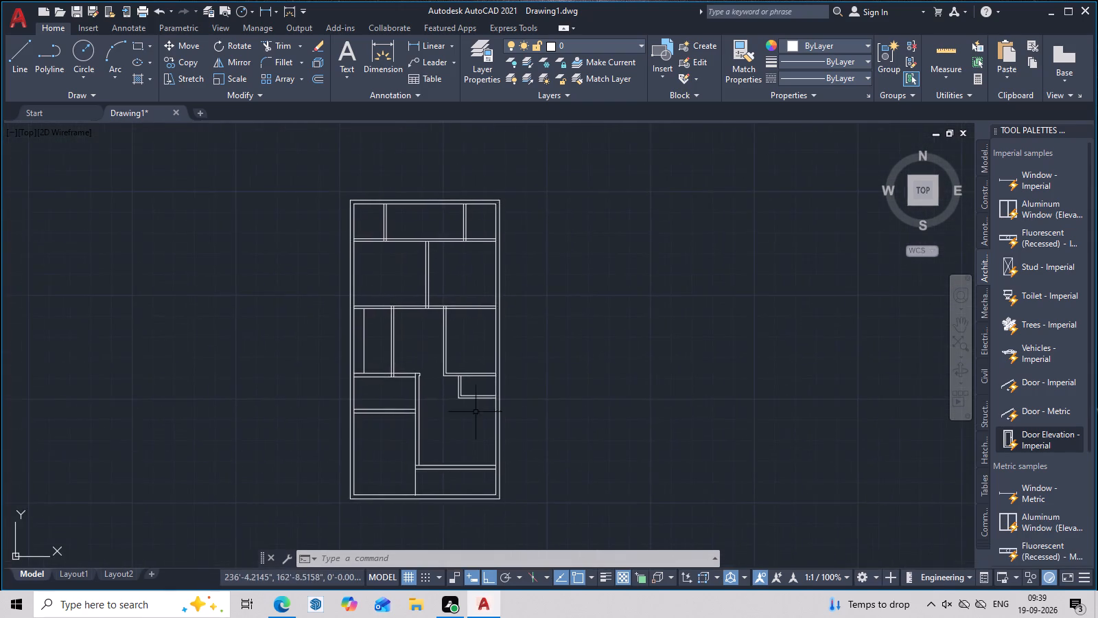
# Draw a horizontal line 2' below the middle-left room's upper partition, from the outer wall to the room's right partition.
pyautogui.scroll(3, 375, 284)
pyautogui.scroll(2, 373, 342)
pyautogui.moveTo(437, 372); pyautogui.dragTo(487, 361, button='middle')
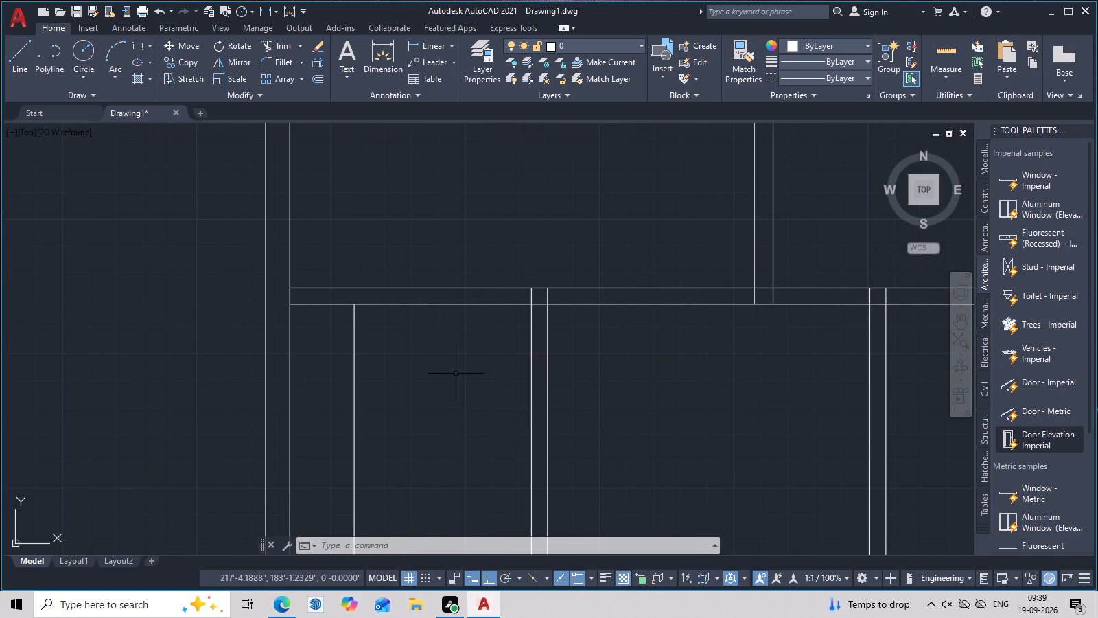
pyautogui.write('l tk')
pyautogui.press('space')
pyautogui.click(292, 303)
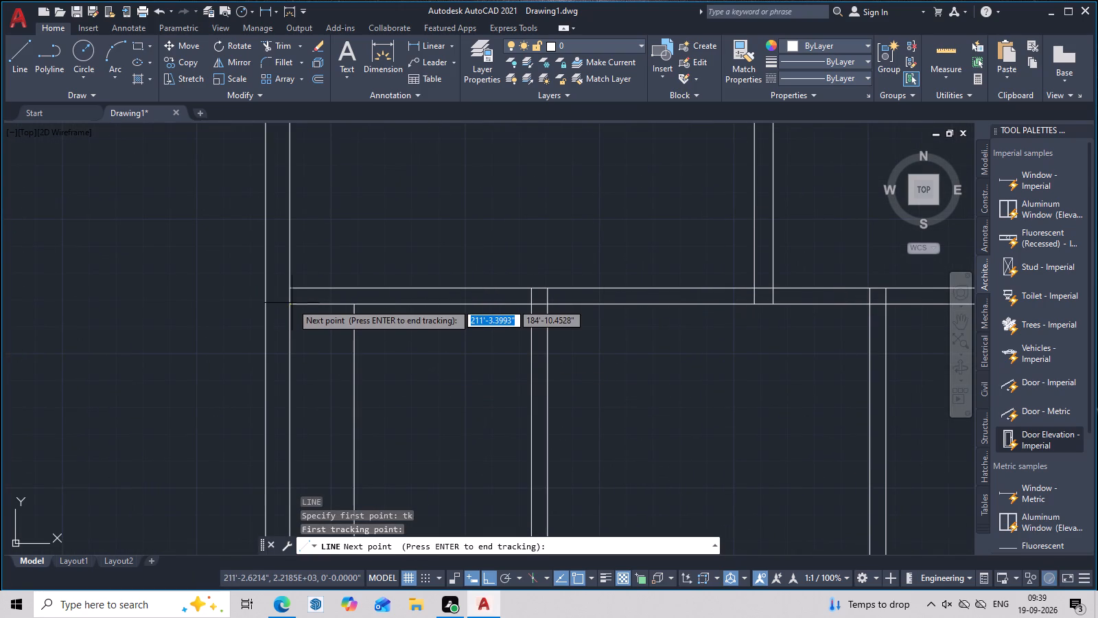
pyautogui.write("2'")
pyautogui.press('Return')
pyautogui.press('space')
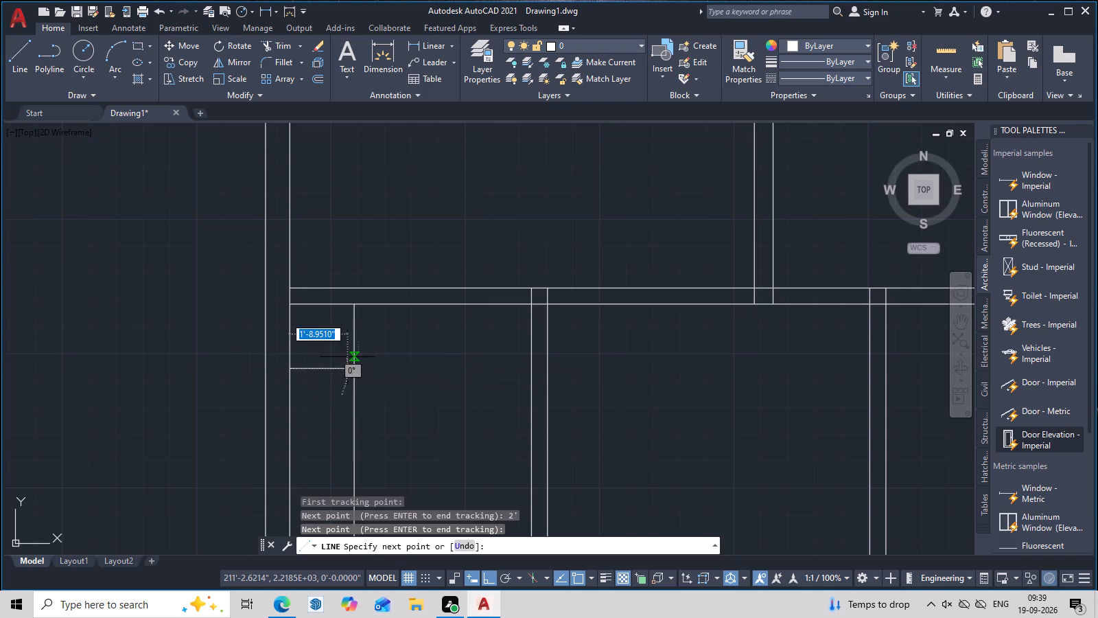
pyautogui.click(529, 363)
pyautogui.middleClick(436, 383)
pyautogui.press('Escape')
pyautogui.moveTo(419, 398); pyautogui.dragTo(458, 325, button='middle')
pyautogui.press('space')
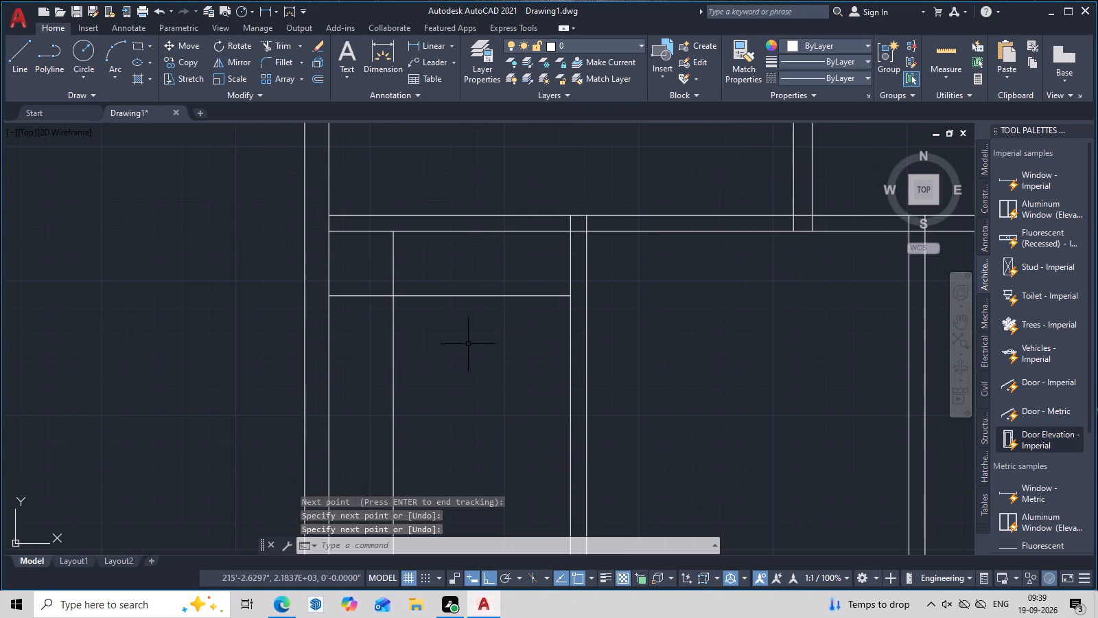
# Trim the overhanging ends of the two 2' offset lines where they cross at the middle-left room's upper-left corner.
pyautogui.scroll(-2, 471, 347)
pyautogui.moveTo(471, 348); pyautogui.dragTo(457, 385, button='middle')
pyautogui.write('tr')
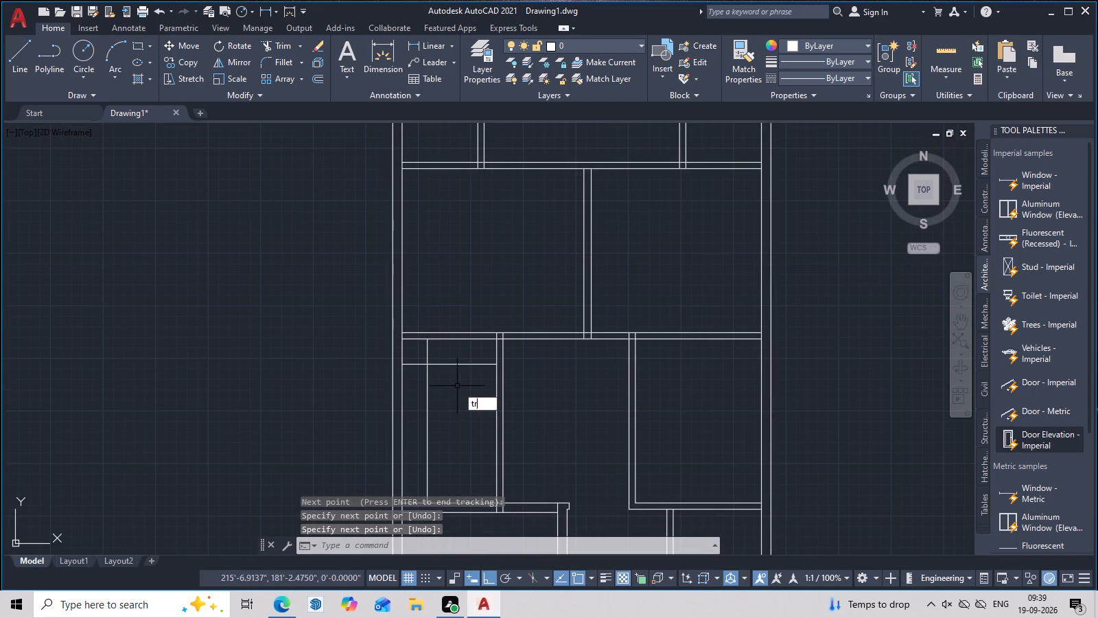
pyautogui.press('space')
pyautogui.scroll(5, 426, 374)
pyautogui.moveTo(431, 270); pyautogui.dragTo(385, 304)
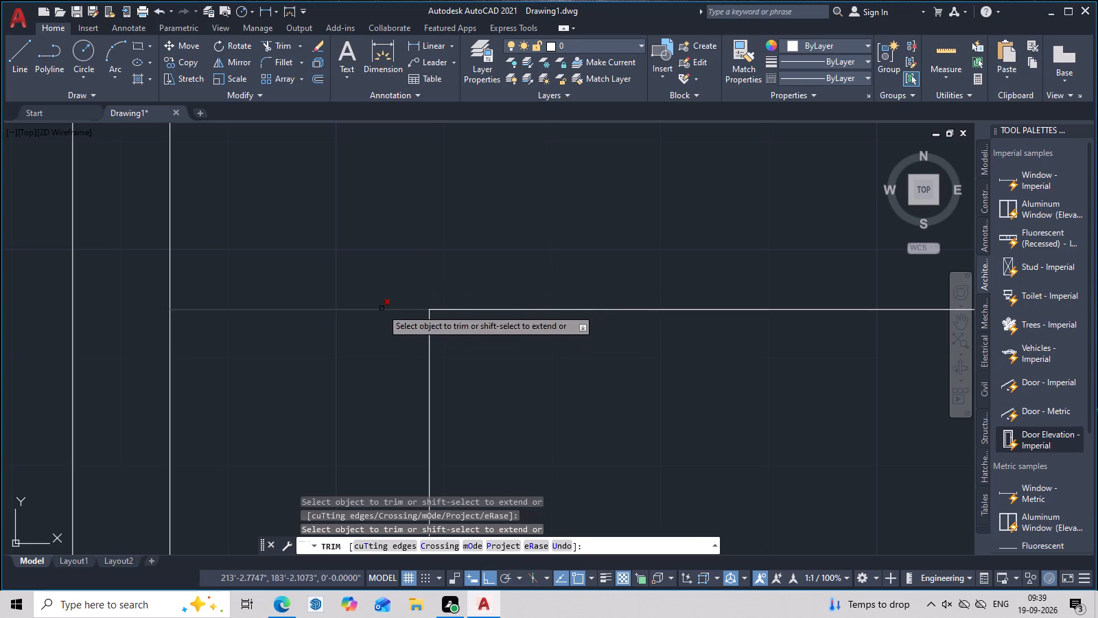
pyautogui.moveTo(382, 310); pyautogui.dragTo(364, 350)
pyautogui.scroll(-6, 364, 354)
pyautogui.moveTo(364, 354); pyautogui.dragTo(369, 342, button='middle')
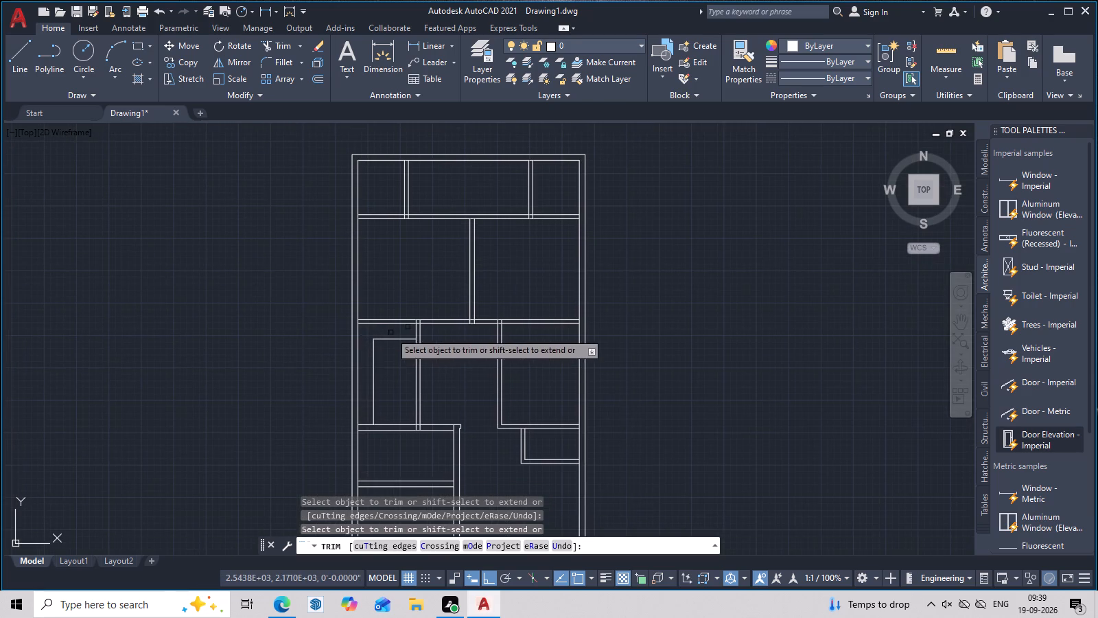
pyautogui.press('Escape')
# Trim the two lines of the middle-left room's right partition where they run through the upper horizontal partition.
pyautogui.scroll(6, 431, 321)
pyautogui.press('space')
pyautogui.moveTo(312, 282); pyautogui.dragTo(287, 281)
pyautogui.rightClick(288, 281)
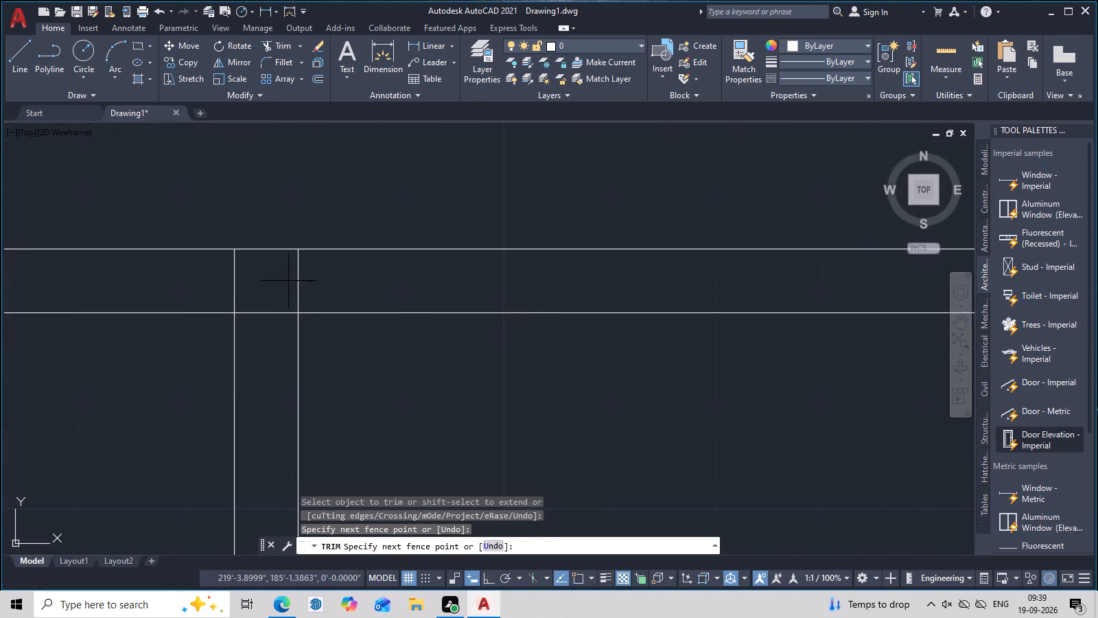
pyautogui.moveTo(273, 278); pyautogui.dragTo(230, 278)
pyautogui.rightClick(231, 278)
pyautogui.click(245, 290)
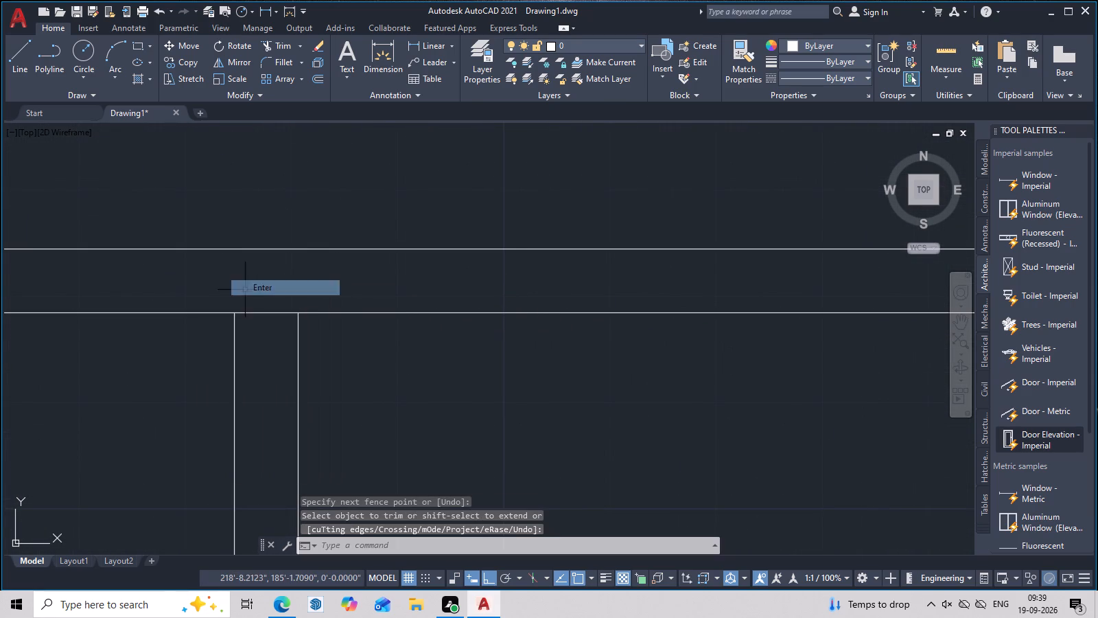
pyautogui.scroll(-7, 253, 290)
pyautogui.moveTo(316, 401); pyautogui.dragTo(335, 376, button='middle')
pyautogui.press('Escape')
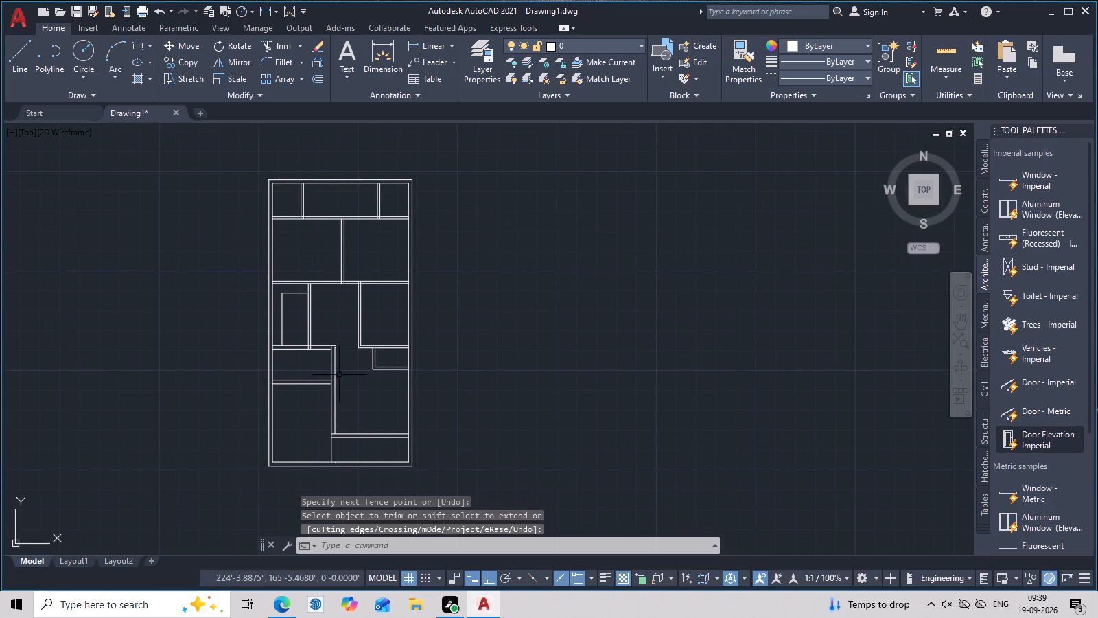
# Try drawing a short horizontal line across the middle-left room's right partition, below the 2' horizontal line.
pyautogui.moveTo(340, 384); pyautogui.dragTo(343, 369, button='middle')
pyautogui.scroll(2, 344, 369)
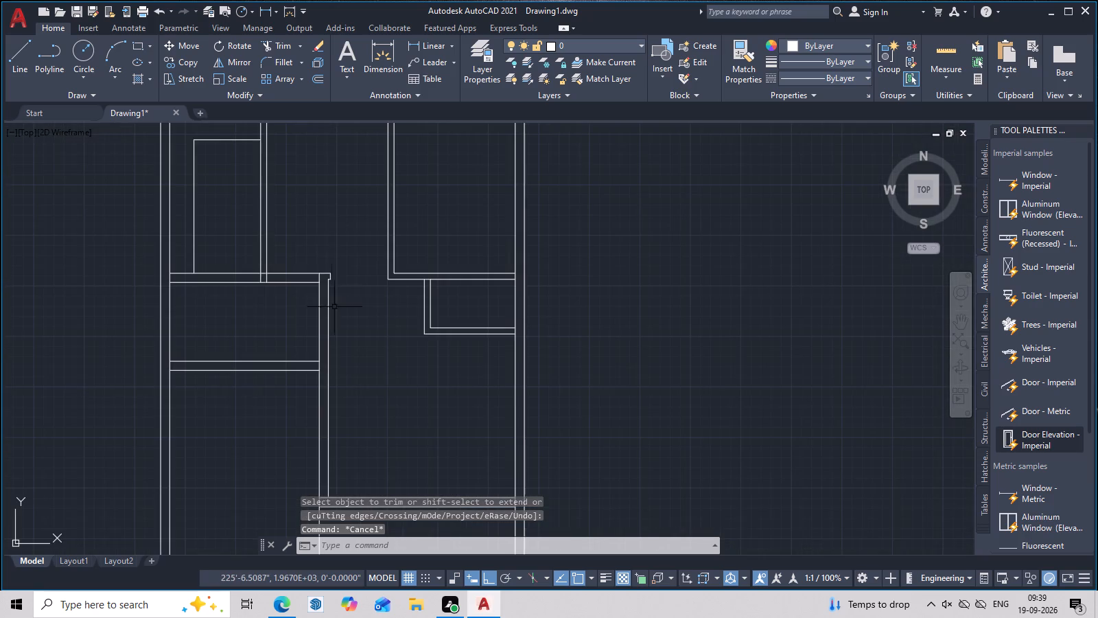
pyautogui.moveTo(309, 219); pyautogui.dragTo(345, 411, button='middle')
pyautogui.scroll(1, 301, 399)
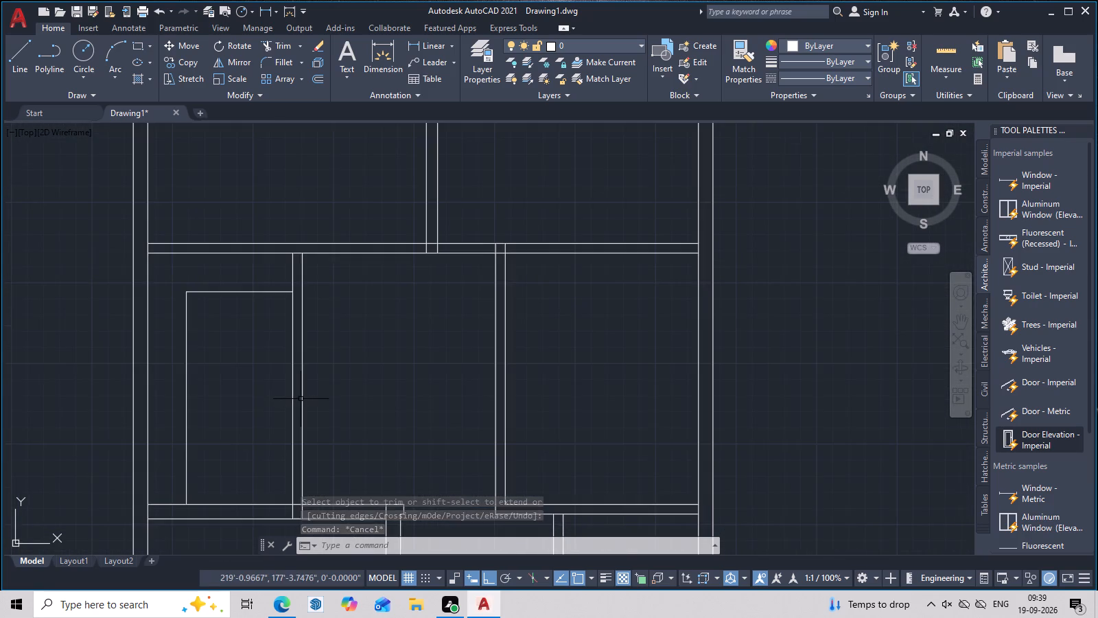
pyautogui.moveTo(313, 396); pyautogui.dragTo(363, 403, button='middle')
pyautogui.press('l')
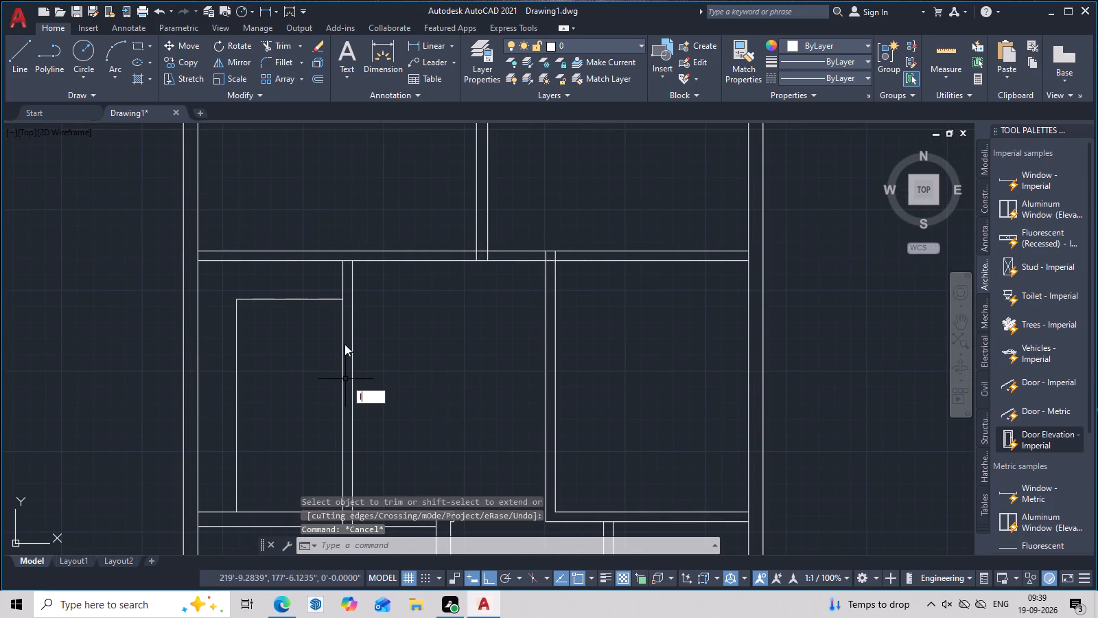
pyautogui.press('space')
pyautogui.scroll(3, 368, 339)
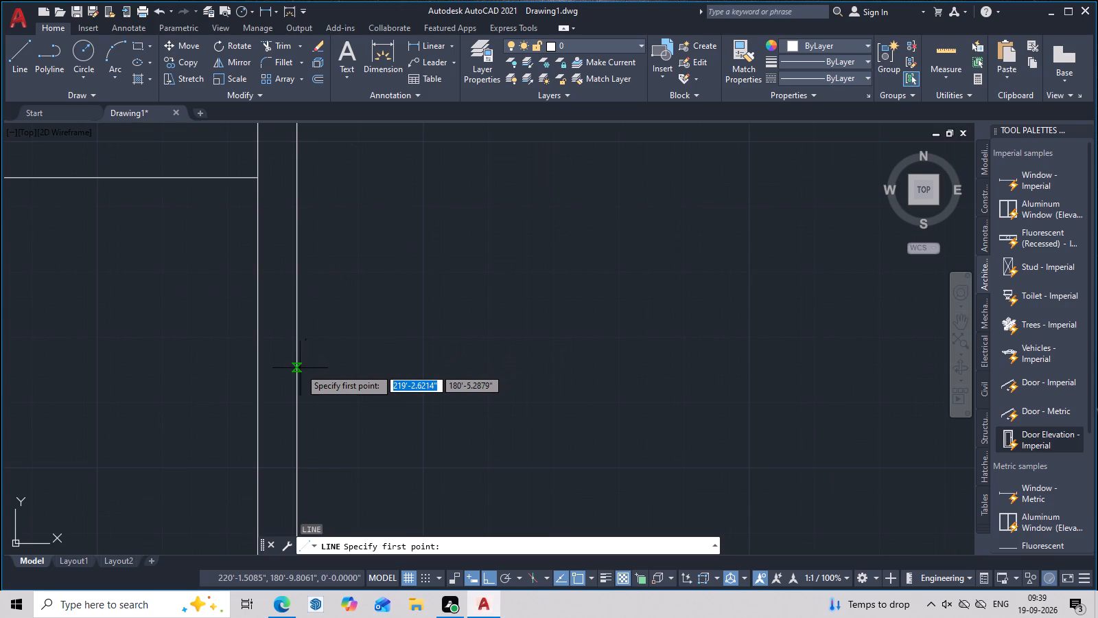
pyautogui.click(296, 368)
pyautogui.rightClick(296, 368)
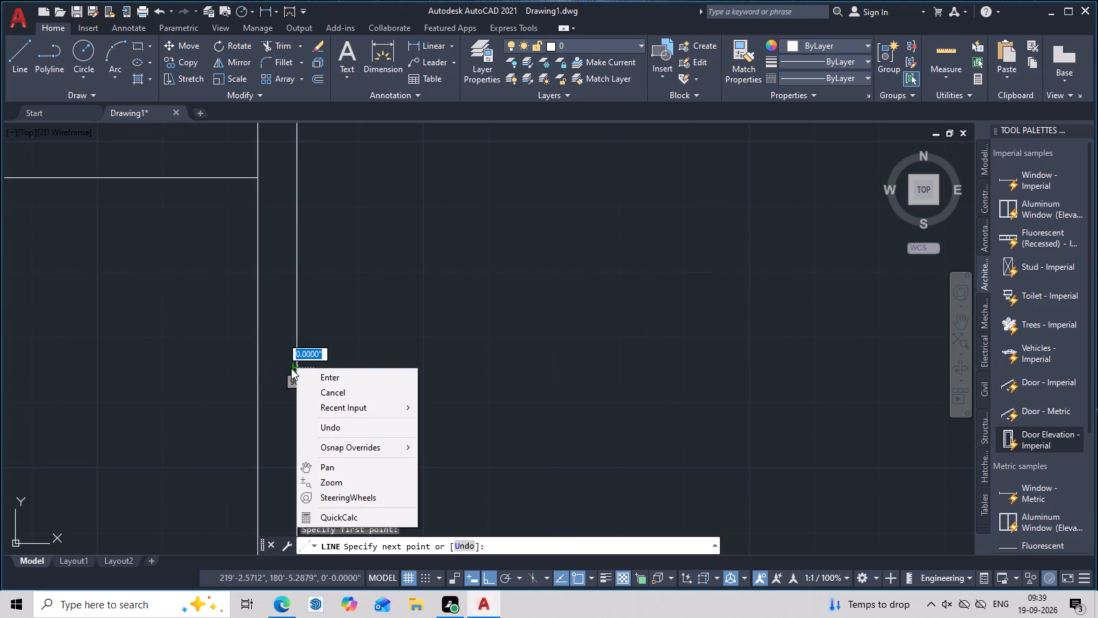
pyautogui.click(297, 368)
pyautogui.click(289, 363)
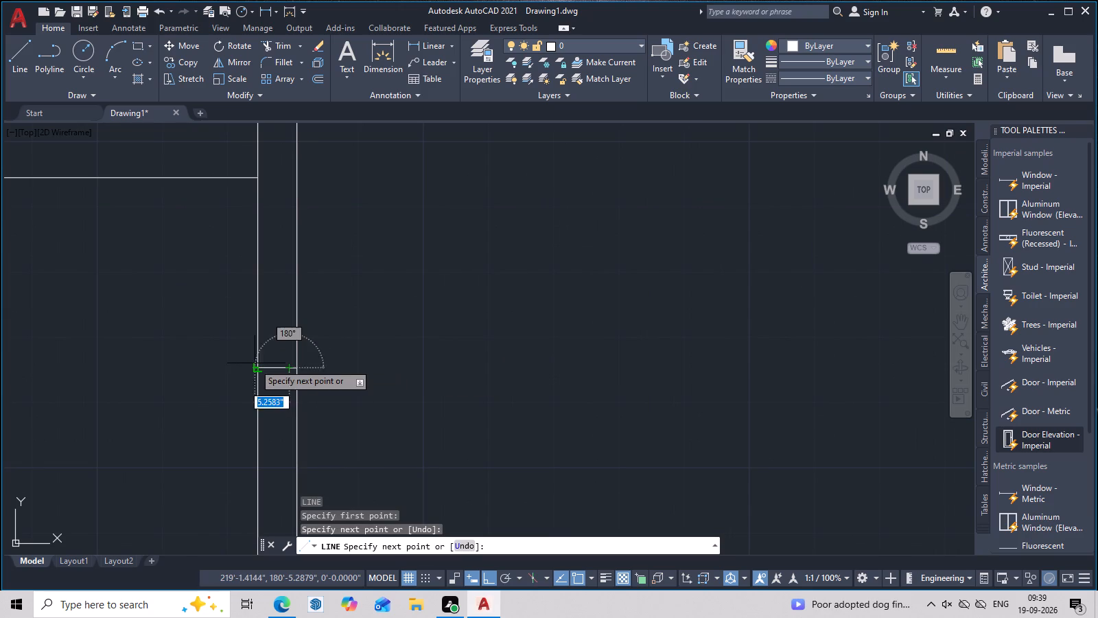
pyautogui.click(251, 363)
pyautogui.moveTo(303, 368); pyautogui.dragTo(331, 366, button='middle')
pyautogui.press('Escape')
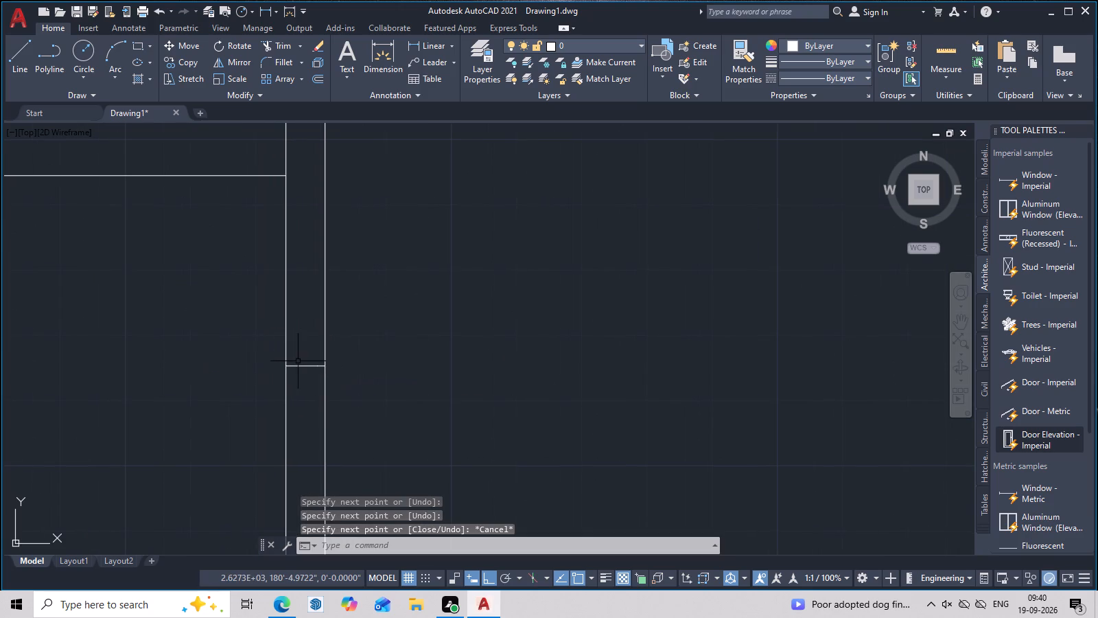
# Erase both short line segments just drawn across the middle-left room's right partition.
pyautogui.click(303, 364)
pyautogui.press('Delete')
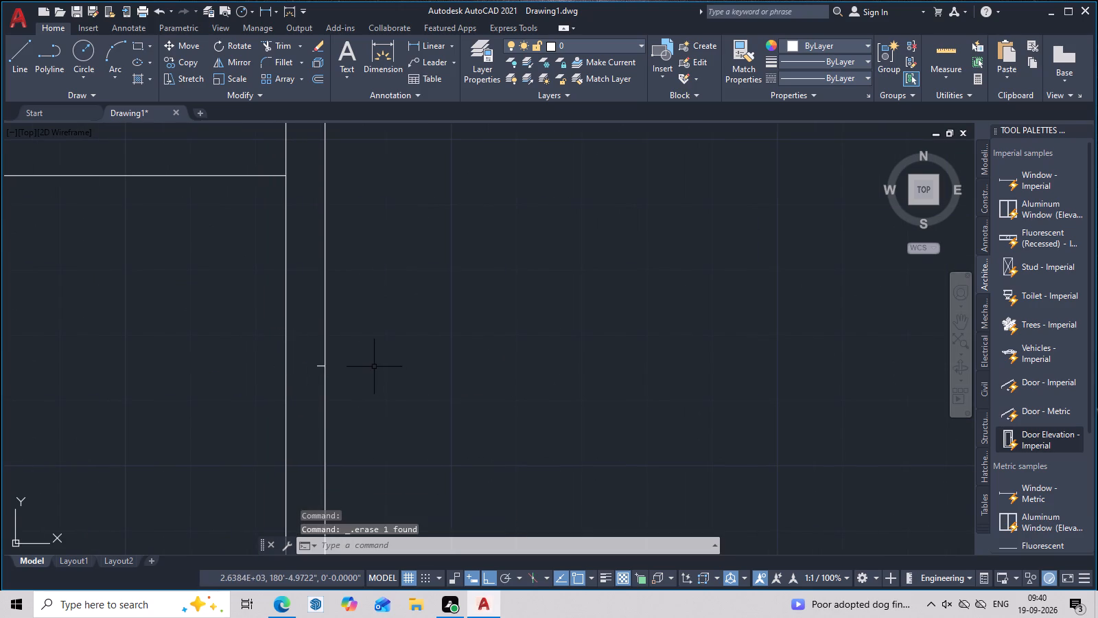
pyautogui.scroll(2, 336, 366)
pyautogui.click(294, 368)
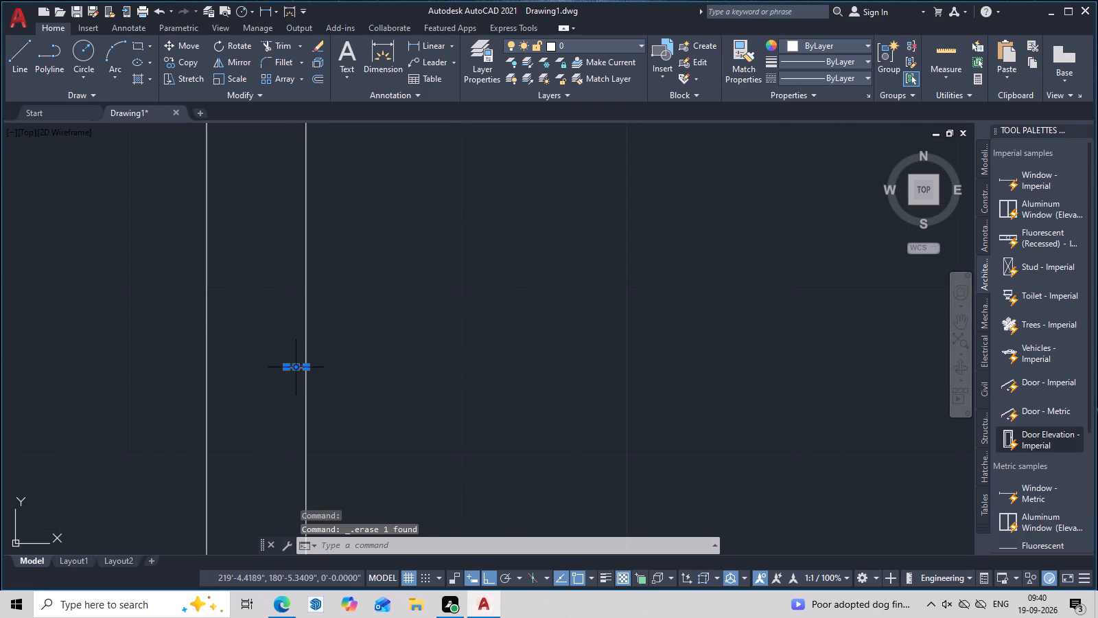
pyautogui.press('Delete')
# Draw a 6" horizontal line across the middle-left room's right partition, a short distance below the 2' horizontal line.
pyautogui.write('l')
pyautogui.press('space')
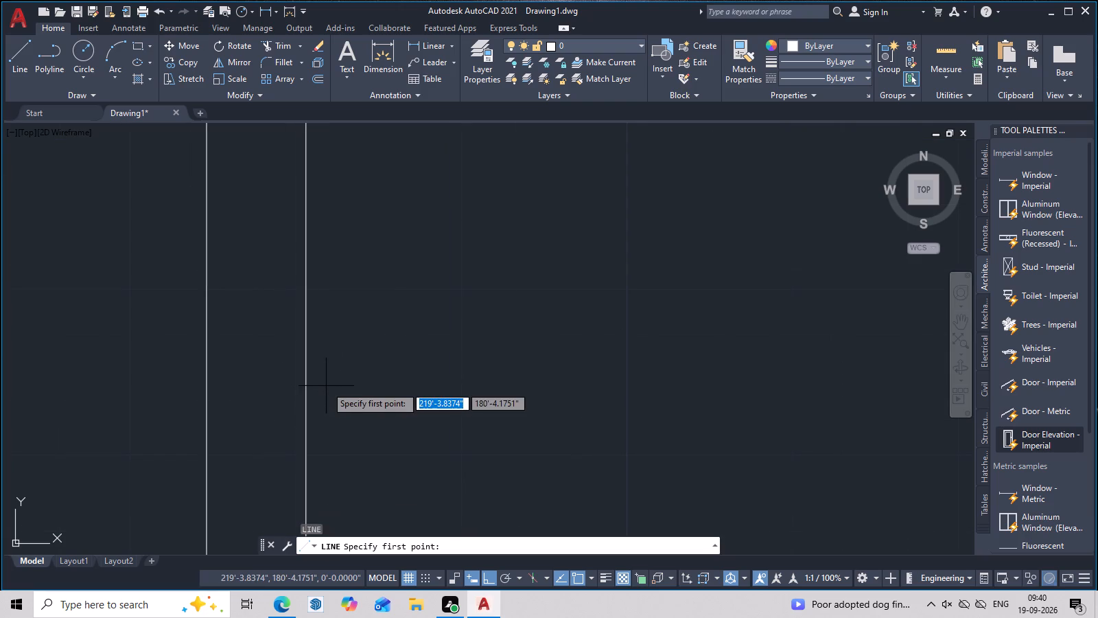
pyautogui.scroll(-6, 319, 349)
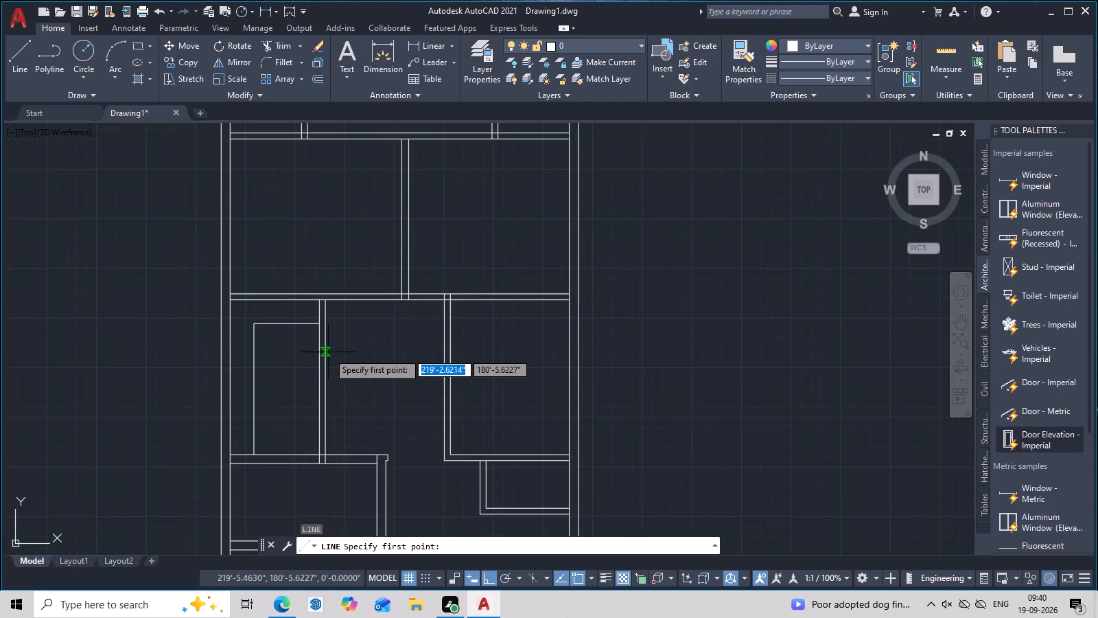
pyautogui.moveTo(328, 352); pyautogui.dragTo(338, 375, button='middle')
pyautogui.scroll(5, 334, 342)
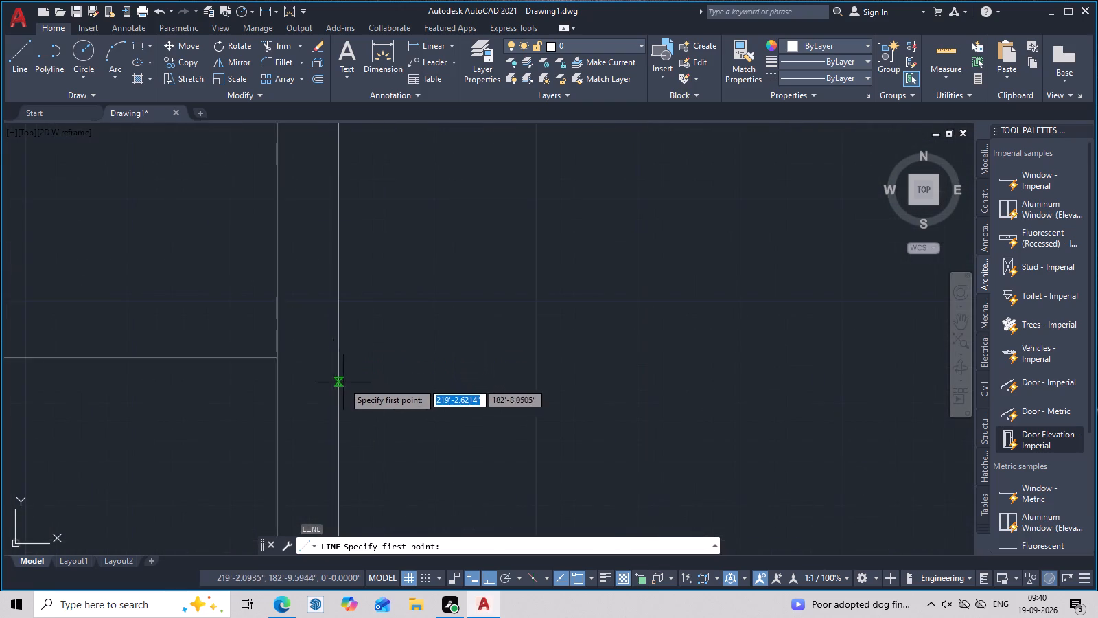
pyautogui.moveTo(345, 372); pyautogui.dragTo(373, 275, button='middle')
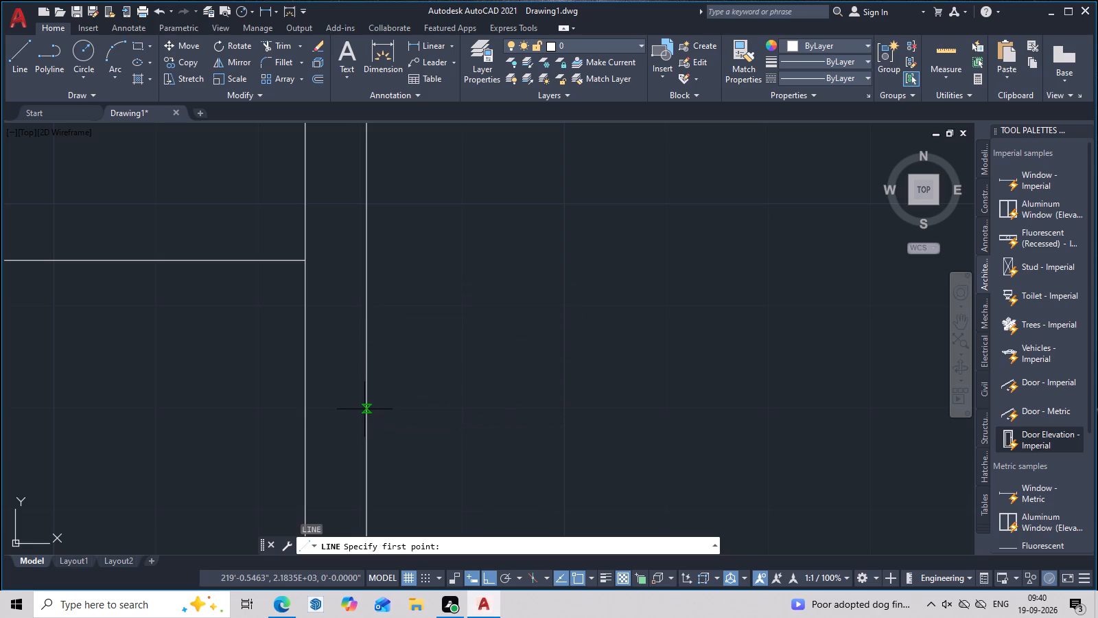
pyautogui.click(365, 407)
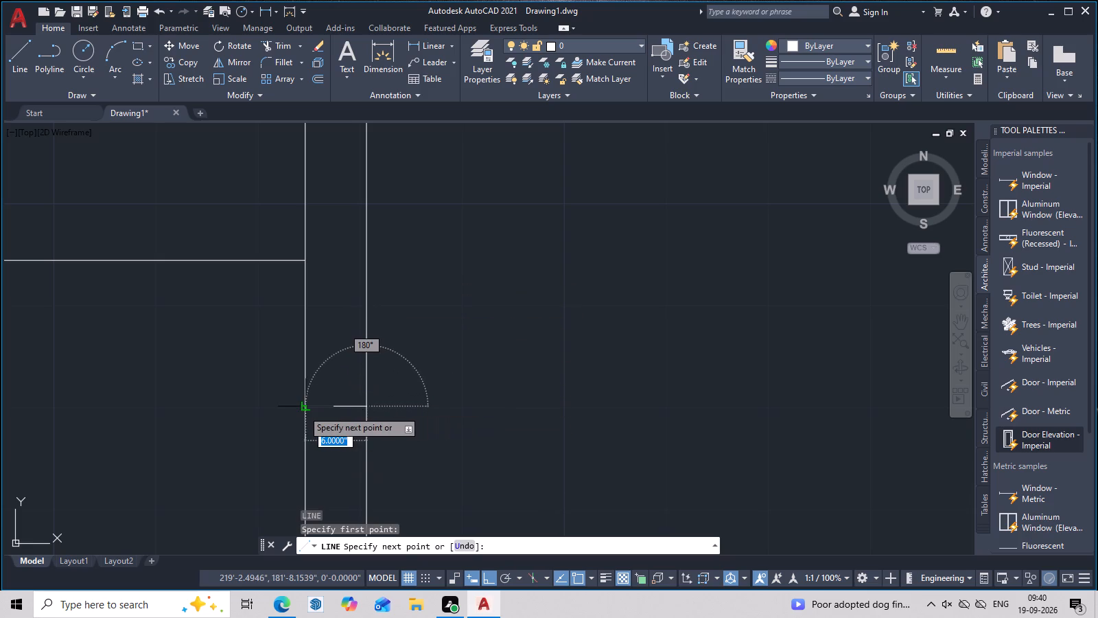
pyautogui.click(303, 410)
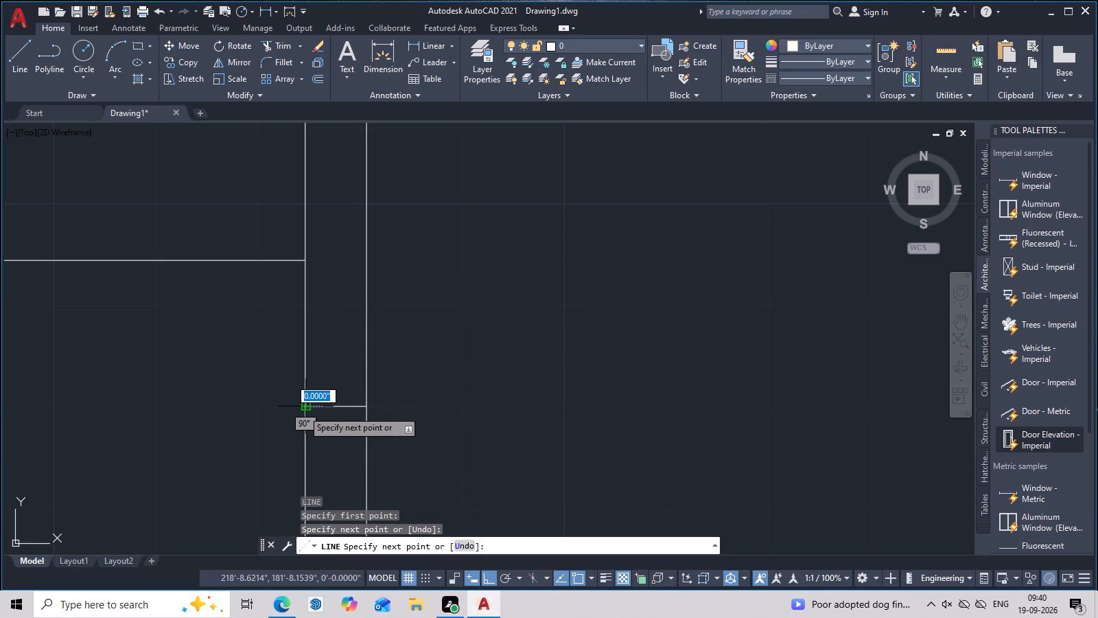
pyautogui.press('Escape')
# Draw a second short horizontal line across the same partition, a short distance above the lower horizontal partition.
pyautogui.scroll(-2, 361, 380)
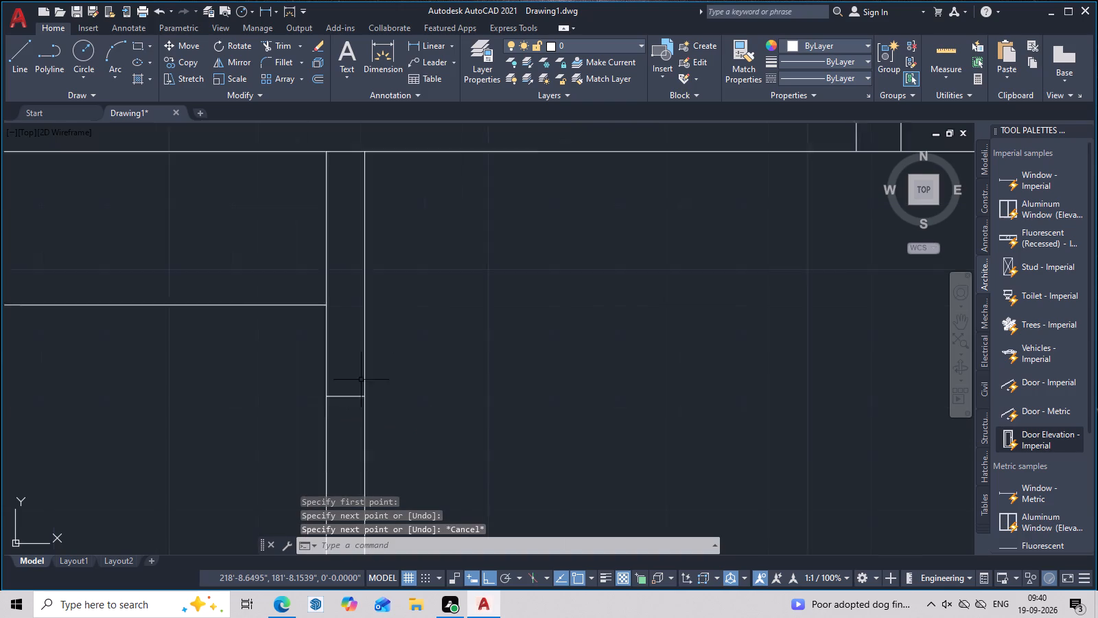
pyautogui.scroll(-1, 361, 380)
pyautogui.moveTo(361, 380); pyautogui.dragTo(387, 317, button='middle')
pyautogui.scroll(-2, 381, 345)
pyautogui.middleClick(390, 391)
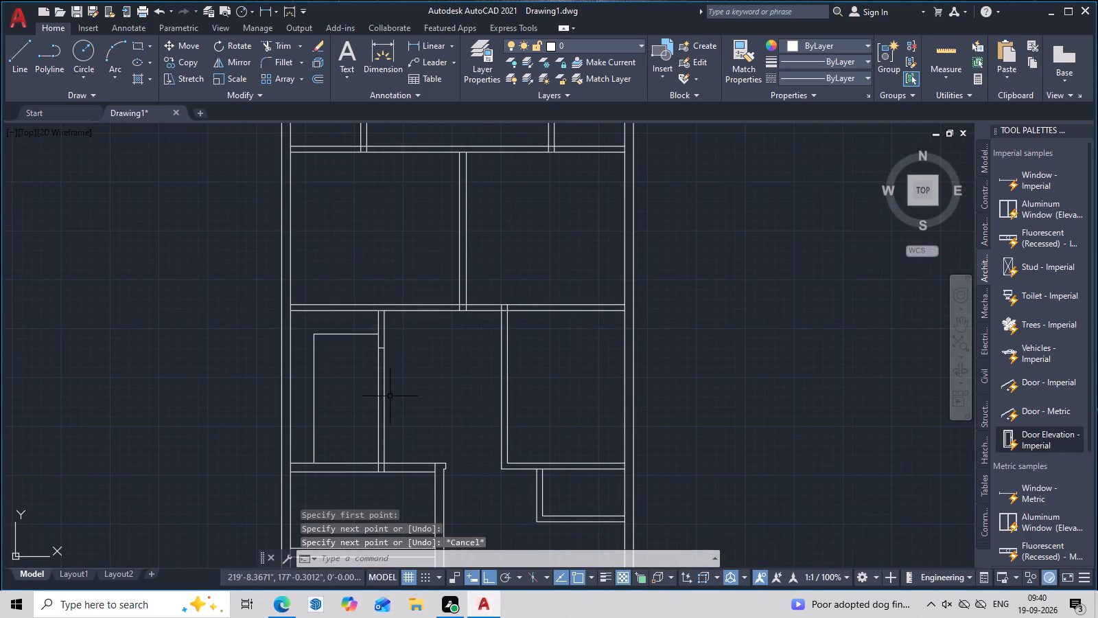
pyautogui.press('l')
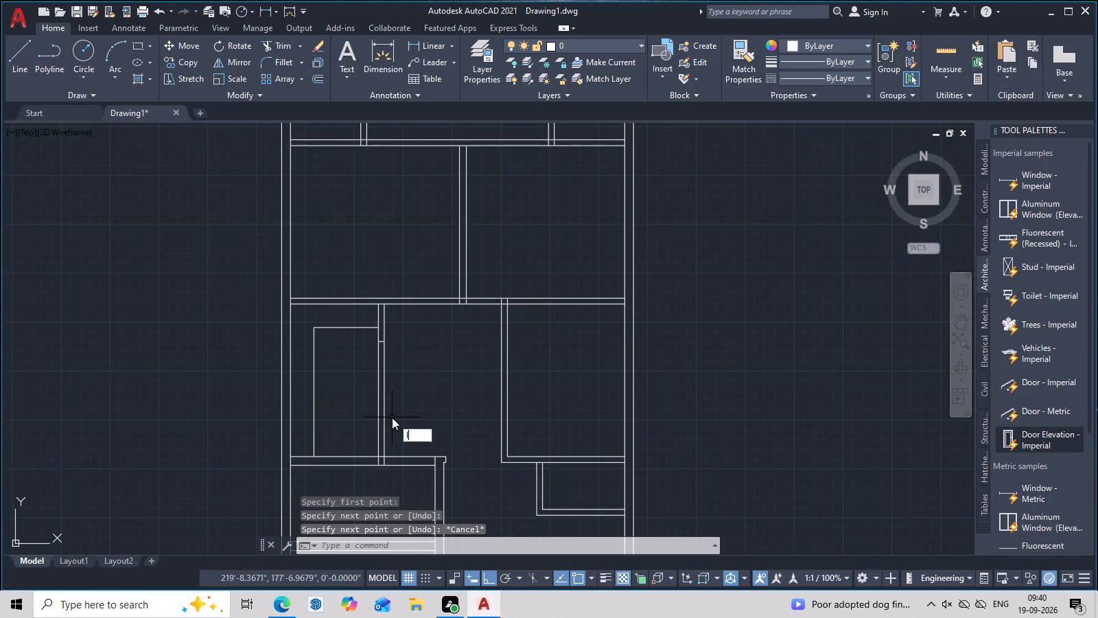
pyautogui.press('space')
pyautogui.scroll(2, 395, 426)
pyautogui.moveTo(395, 426); pyautogui.dragTo(458, 371, button='middle')
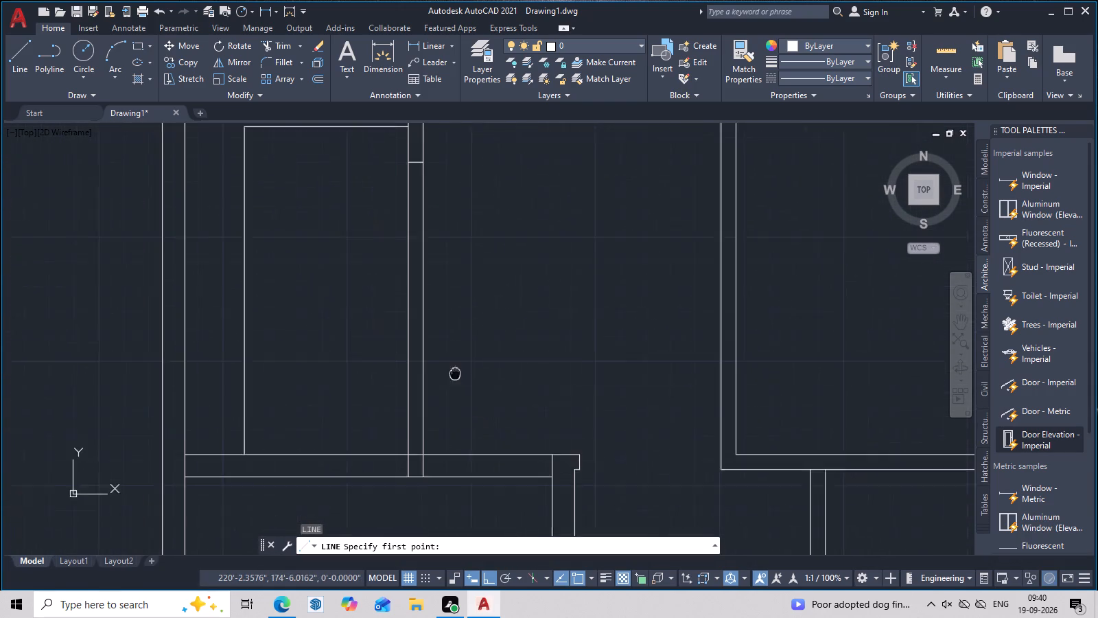
pyautogui.moveTo(458, 371); pyautogui.dragTo(466, 365, button='middle')
pyautogui.click(439, 350)
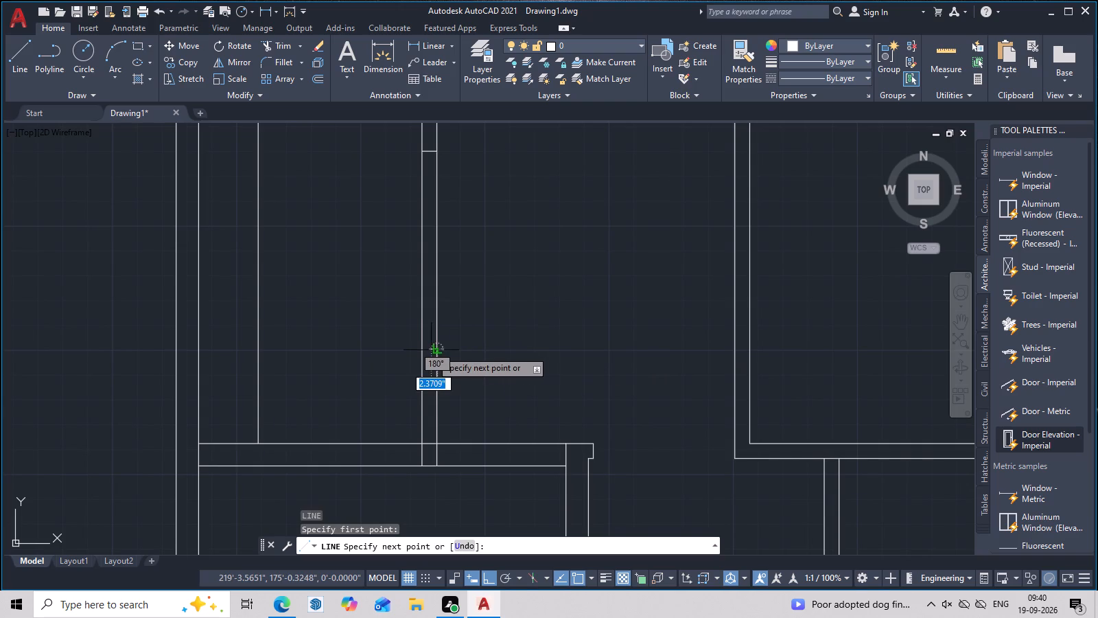
pyautogui.click(422, 351)
pyautogui.press('Escape')
# Trim both partition lines between the two short cross lines to open a gap in the middle-left room's right partition.
pyautogui.scroll(-2, 463, 347)
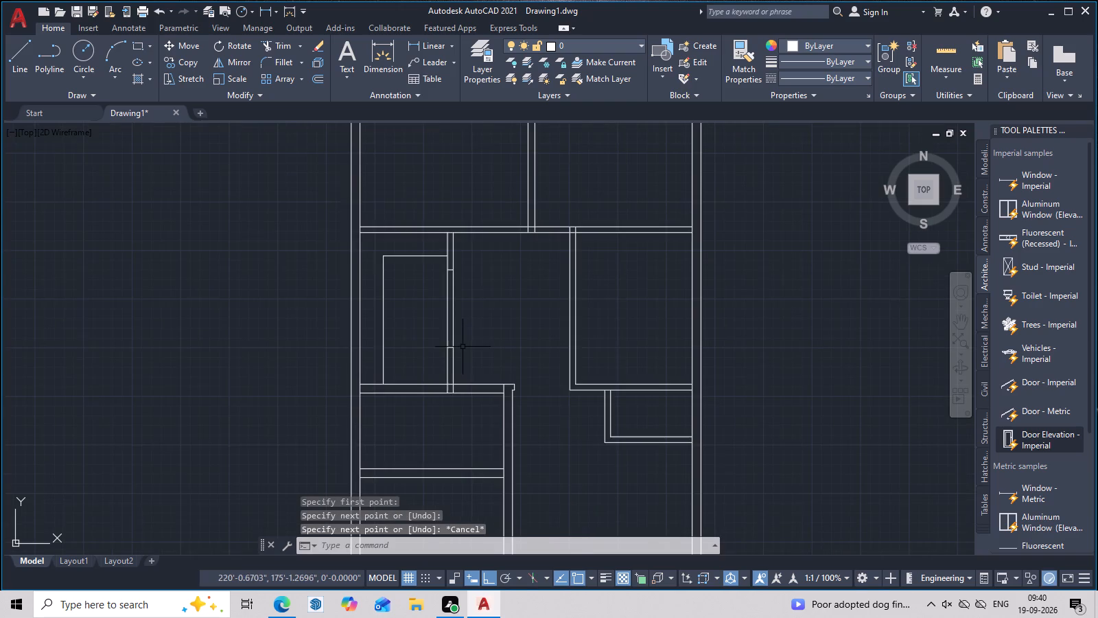
pyautogui.moveTo(463, 347); pyautogui.dragTo(460, 380, button='middle')
pyautogui.write('tr')
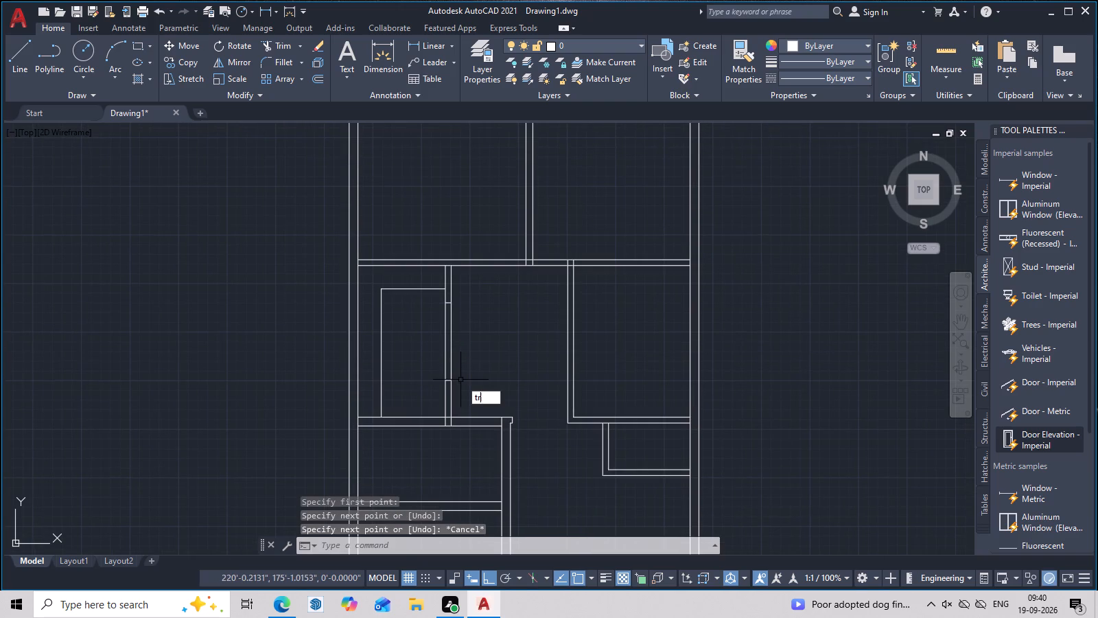
pyautogui.press('space')
pyautogui.click(453, 359)
pyautogui.click(447, 359)
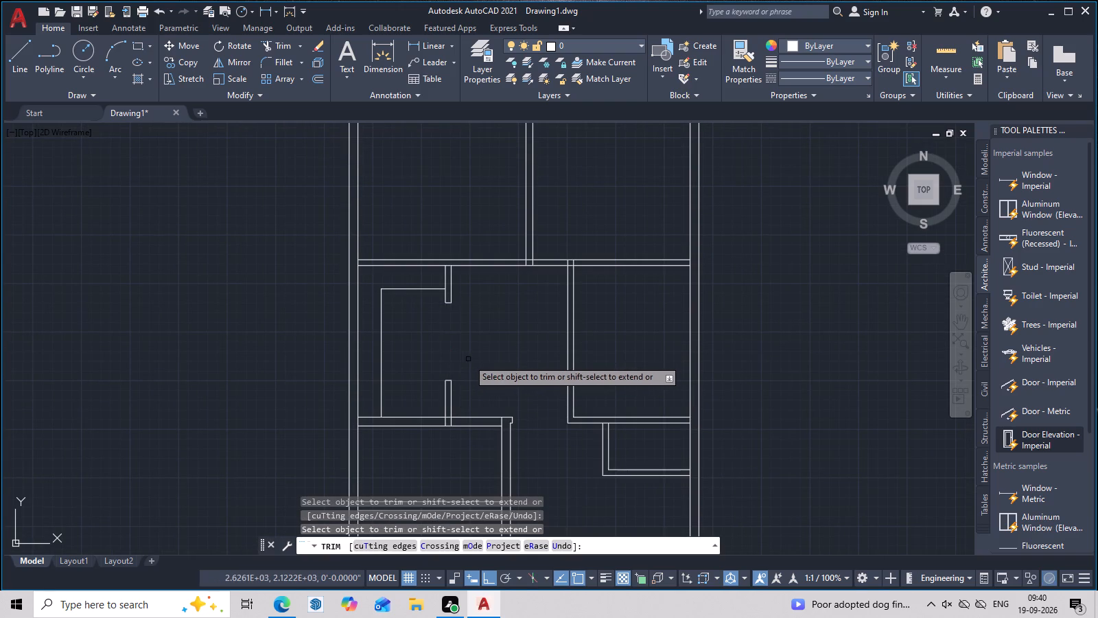
# Trim the two vertical lines of the remaining lower partition stub where they run through the lower horizontal partition.
pyautogui.scroll(-2, 474, 359)
pyautogui.moveTo(481, 367); pyautogui.dragTo(484, 360, button='middle')
pyautogui.scroll(3, 484, 328)
pyautogui.moveTo(482, 338); pyautogui.dragTo(487, 321, button='middle')
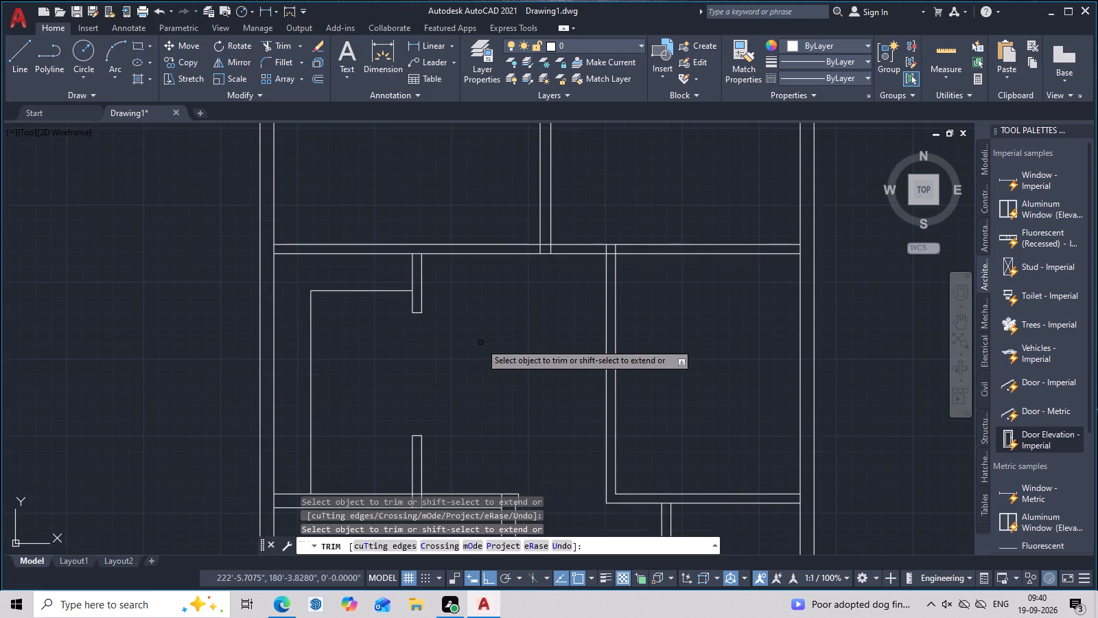
pyautogui.scroll(2, 480, 343)
pyautogui.moveTo(464, 391); pyautogui.dragTo(484, 284, button='middle')
pyautogui.moveTo(402, 359); pyautogui.dragTo(474, 152, button='middle')
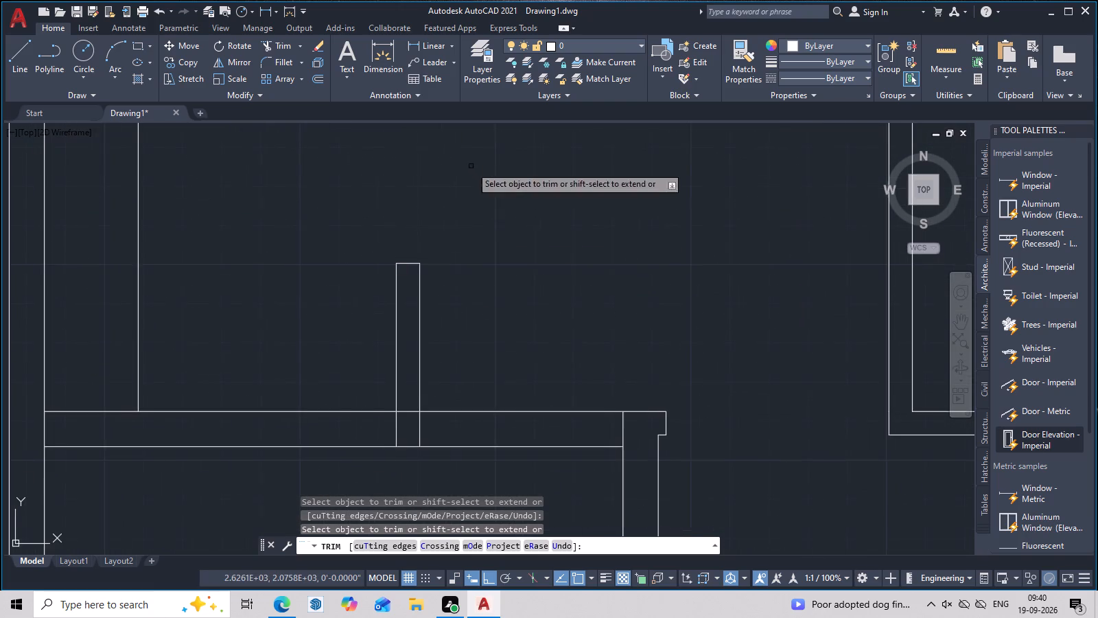
pyautogui.moveTo(468, 374); pyautogui.dragTo(483, 323, button='middle')
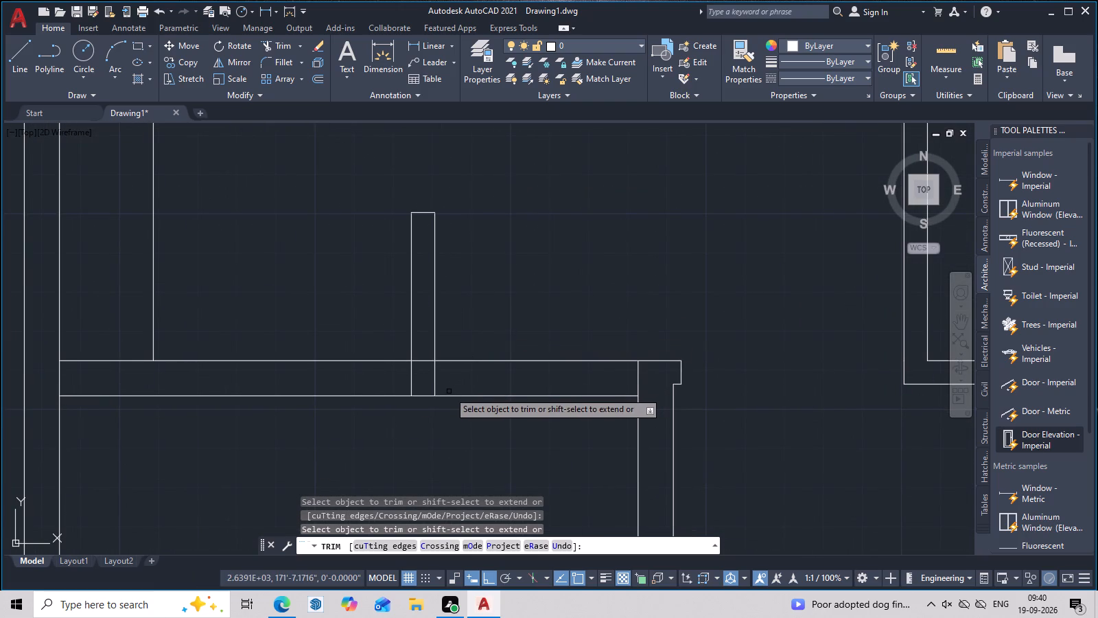
pyautogui.scroll(2, 447, 388)
pyautogui.moveTo(366, 331); pyautogui.dragTo(449, 354, button='middle')
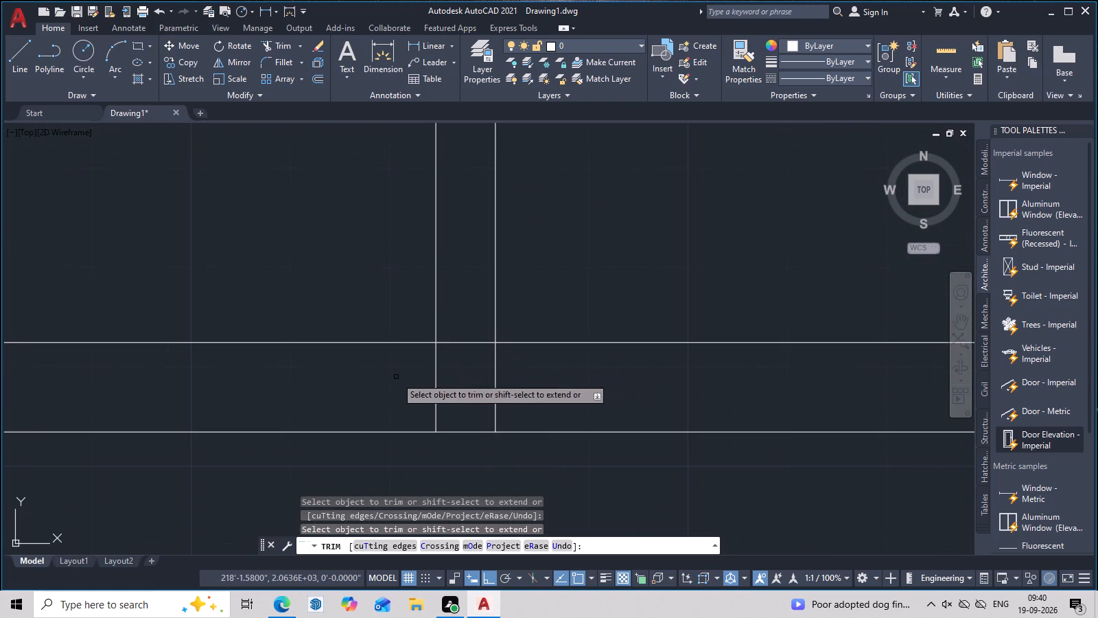
pyautogui.moveTo(392, 376); pyautogui.dragTo(411, 379)
pyautogui.moveTo(416, 395); pyautogui.dragTo(491, 404)
pyautogui.moveTo(474, 400); pyautogui.dragTo(491, 404, button='right')
pyautogui.click(470, 408)
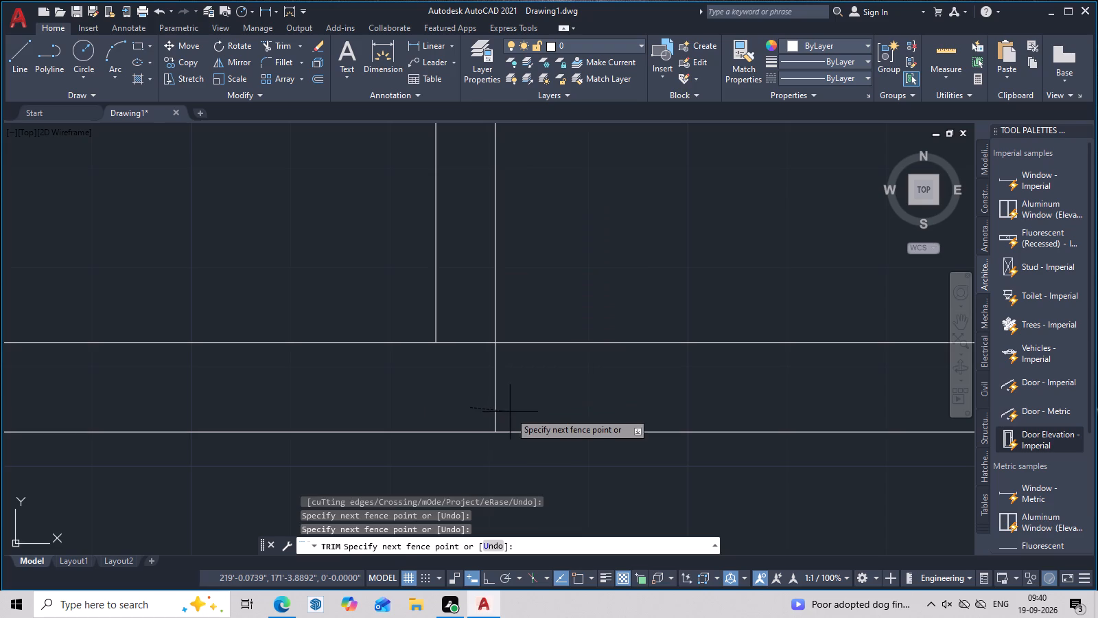
pyautogui.moveTo(479, 410); pyautogui.dragTo(515, 409)
pyautogui.rightClick(512, 409)
pyautogui.moveTo(475, 400); pyautogui.dragTo(506, 400)
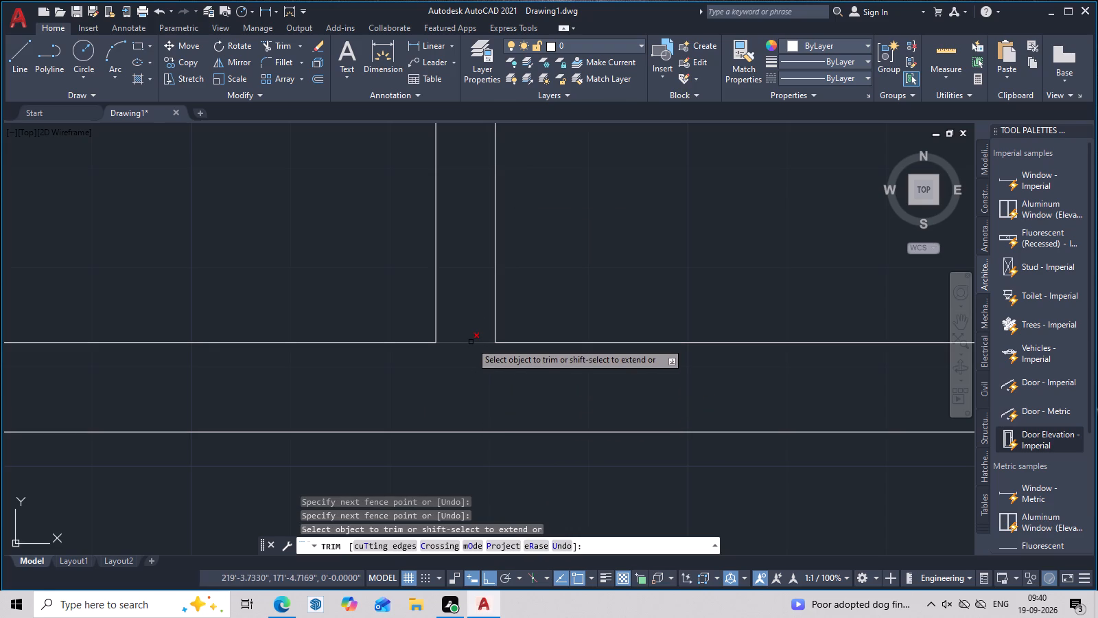
# Trim the lower horizontal partition's upper line between the two vertical lines of the remaining partition stub.
pyautogui.click(471, 342)
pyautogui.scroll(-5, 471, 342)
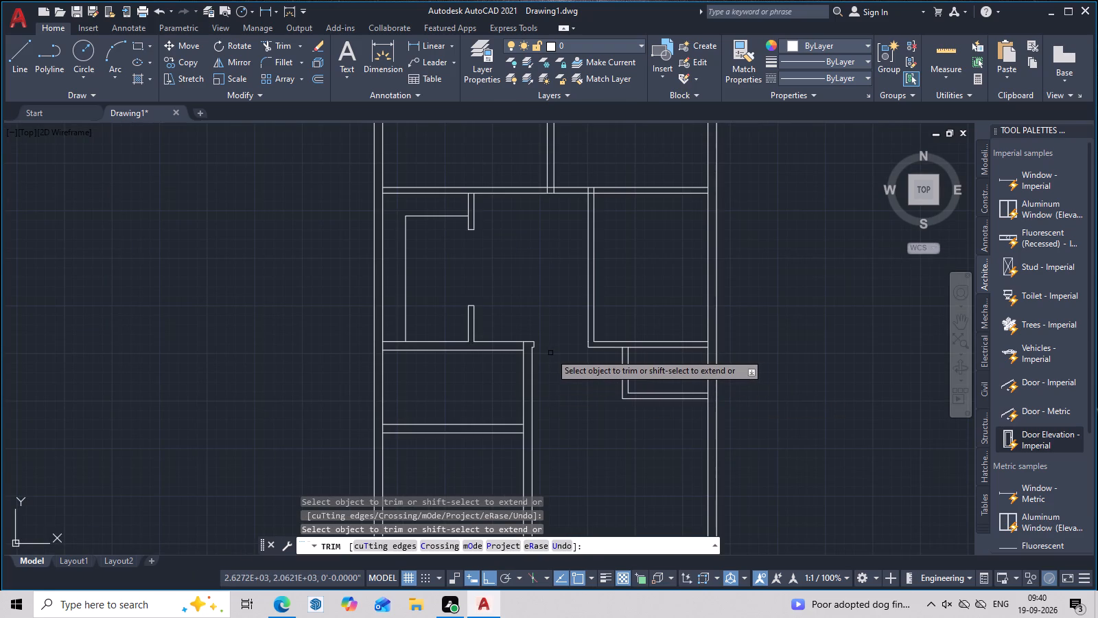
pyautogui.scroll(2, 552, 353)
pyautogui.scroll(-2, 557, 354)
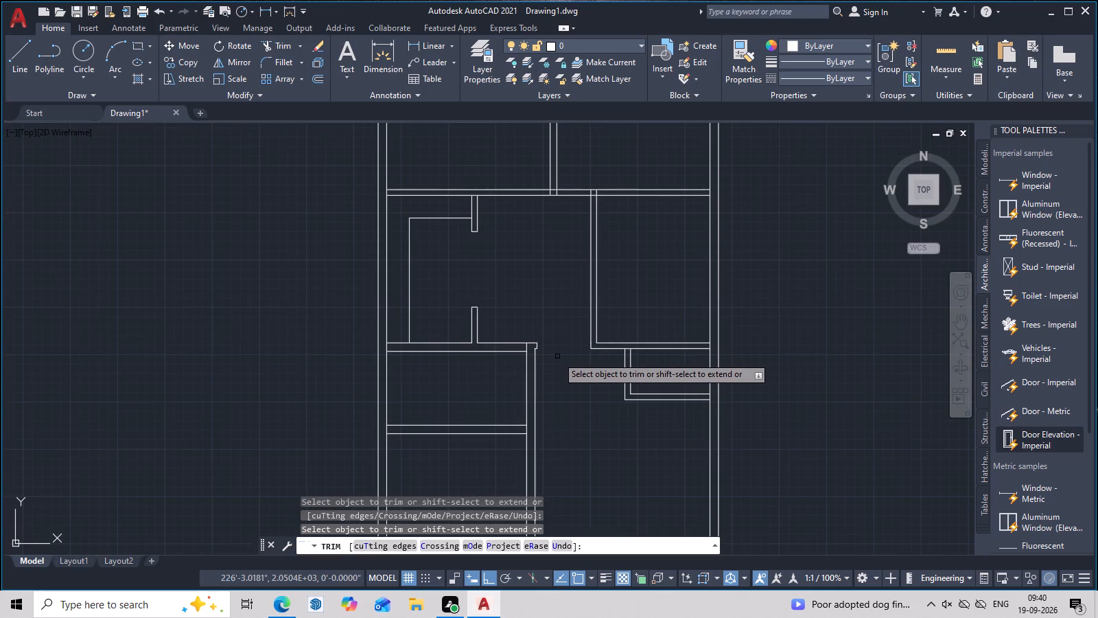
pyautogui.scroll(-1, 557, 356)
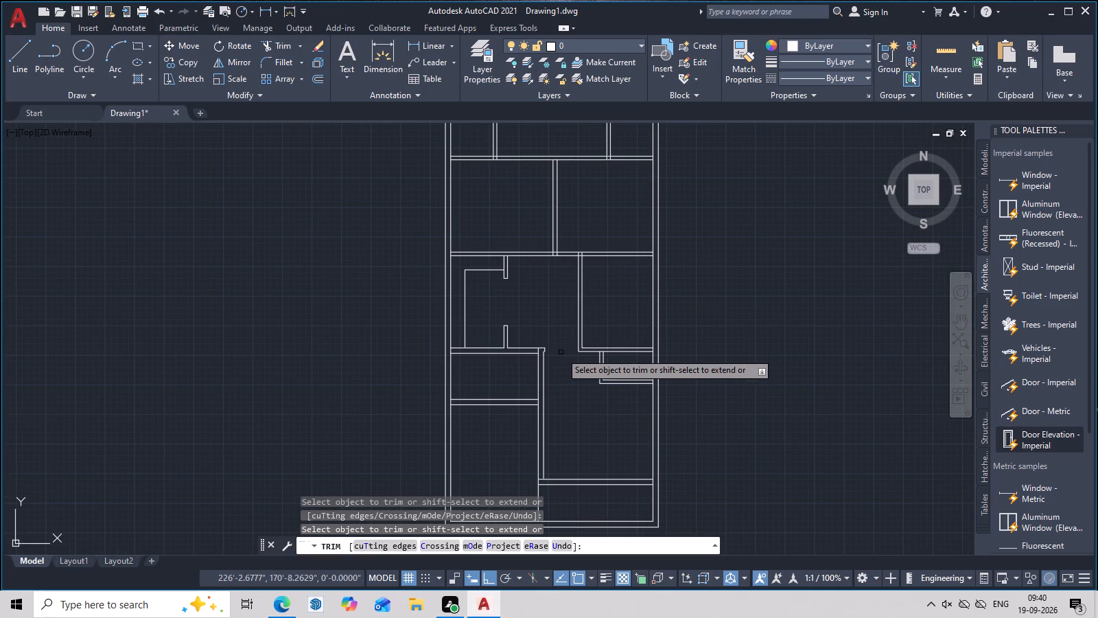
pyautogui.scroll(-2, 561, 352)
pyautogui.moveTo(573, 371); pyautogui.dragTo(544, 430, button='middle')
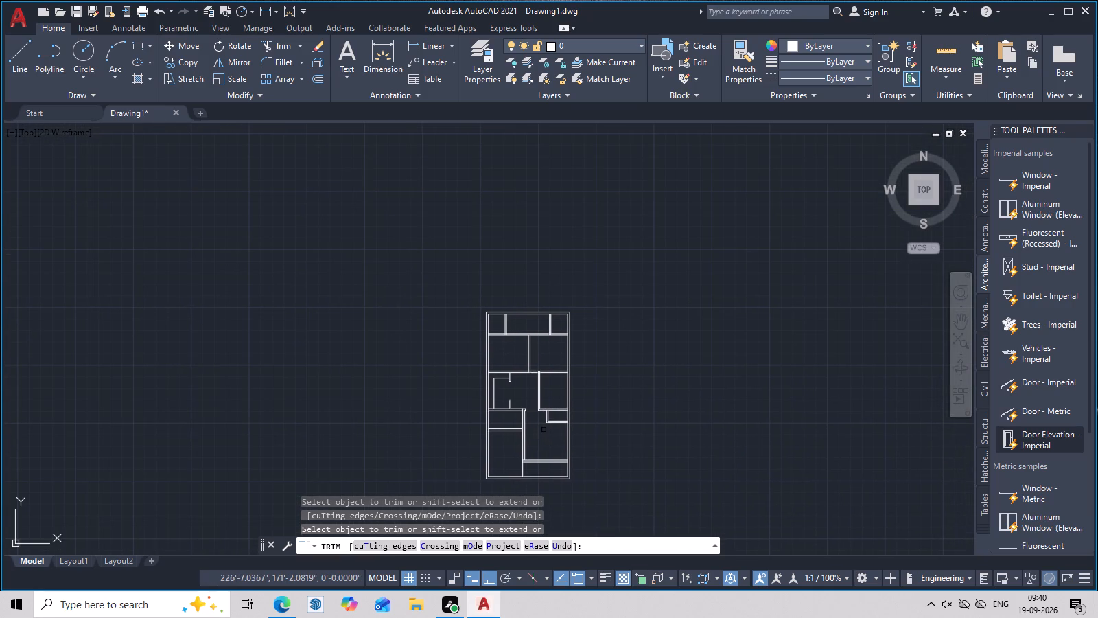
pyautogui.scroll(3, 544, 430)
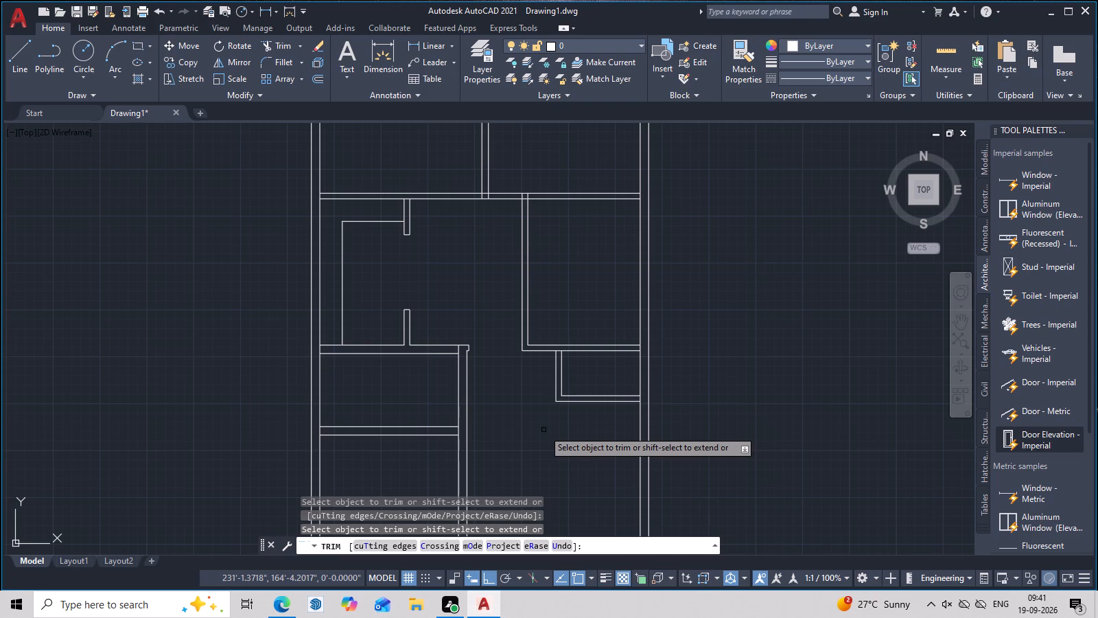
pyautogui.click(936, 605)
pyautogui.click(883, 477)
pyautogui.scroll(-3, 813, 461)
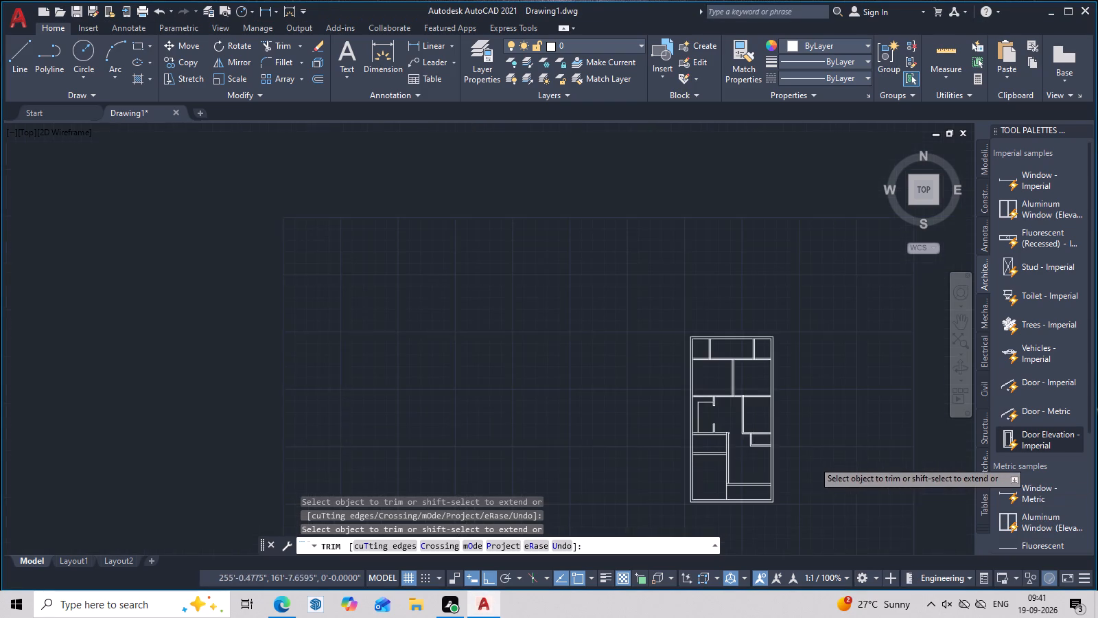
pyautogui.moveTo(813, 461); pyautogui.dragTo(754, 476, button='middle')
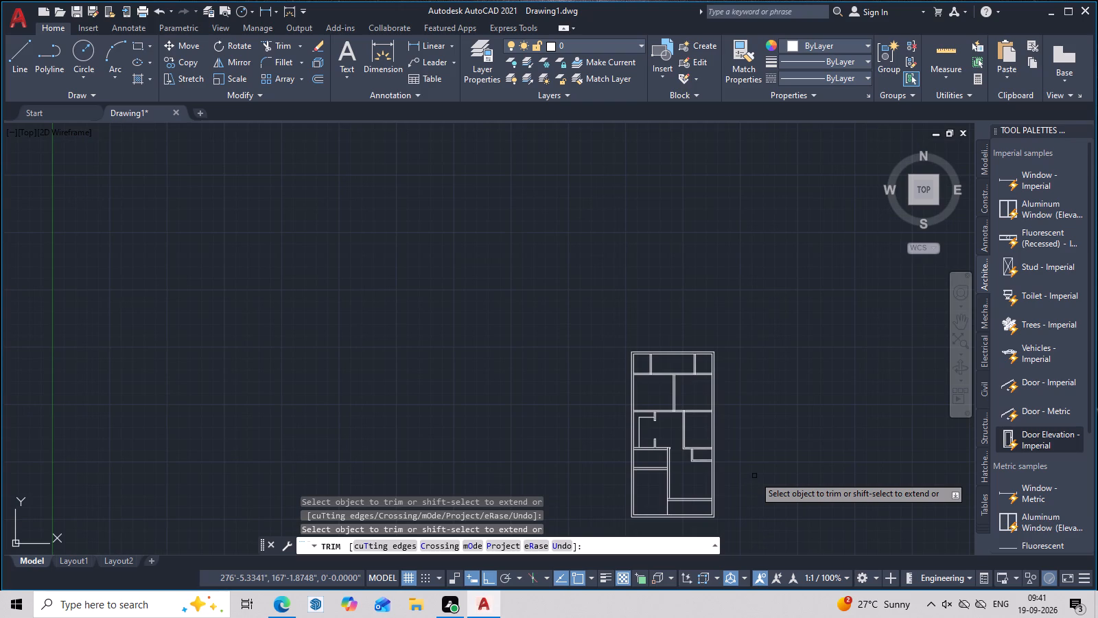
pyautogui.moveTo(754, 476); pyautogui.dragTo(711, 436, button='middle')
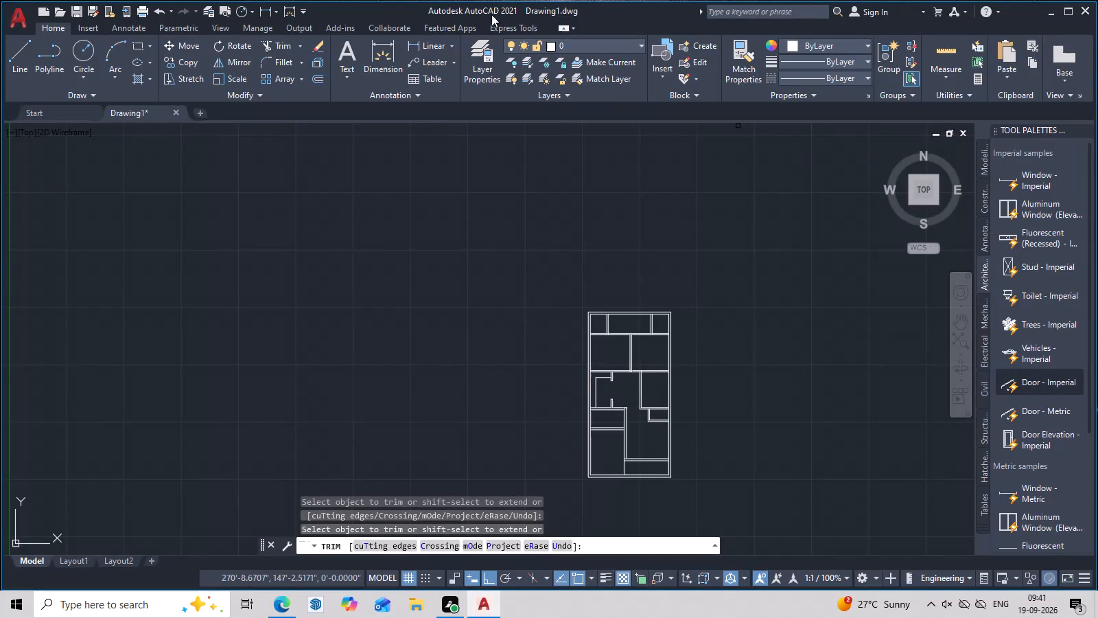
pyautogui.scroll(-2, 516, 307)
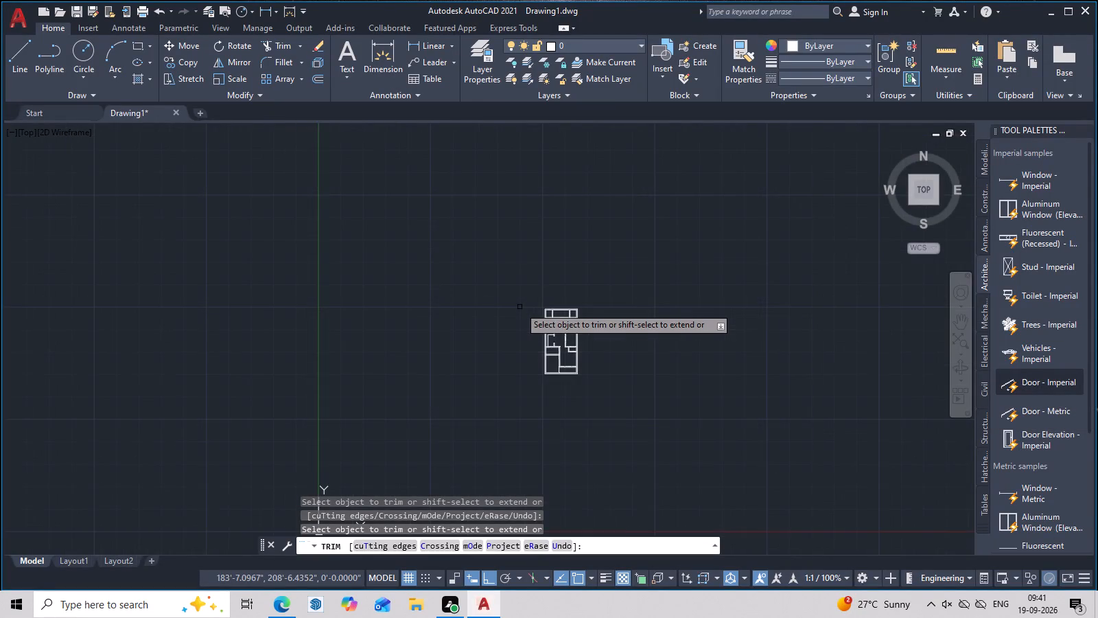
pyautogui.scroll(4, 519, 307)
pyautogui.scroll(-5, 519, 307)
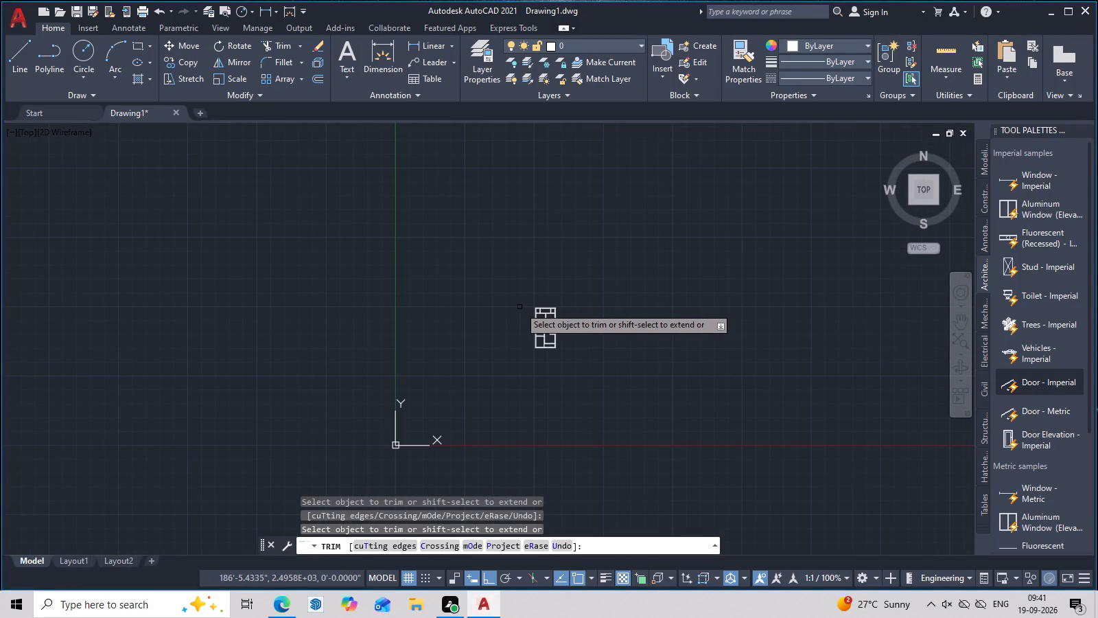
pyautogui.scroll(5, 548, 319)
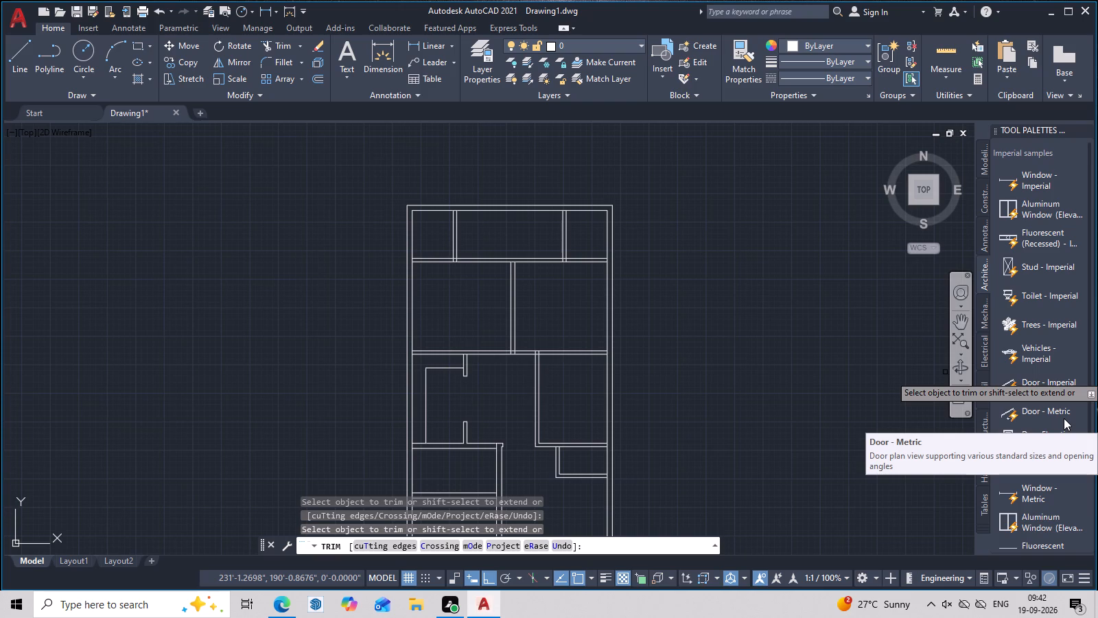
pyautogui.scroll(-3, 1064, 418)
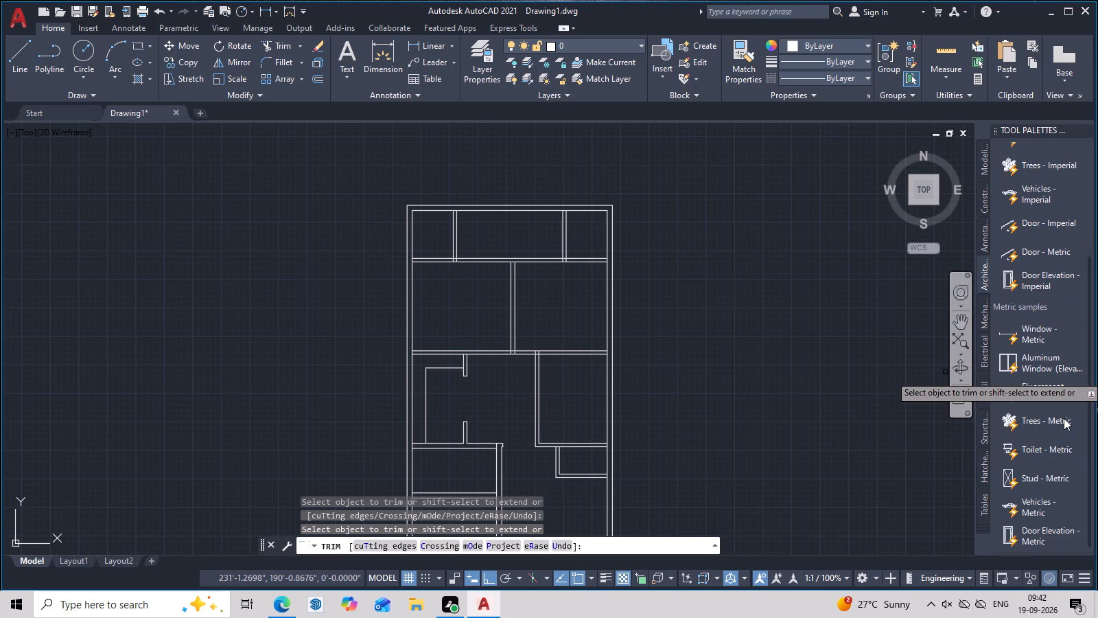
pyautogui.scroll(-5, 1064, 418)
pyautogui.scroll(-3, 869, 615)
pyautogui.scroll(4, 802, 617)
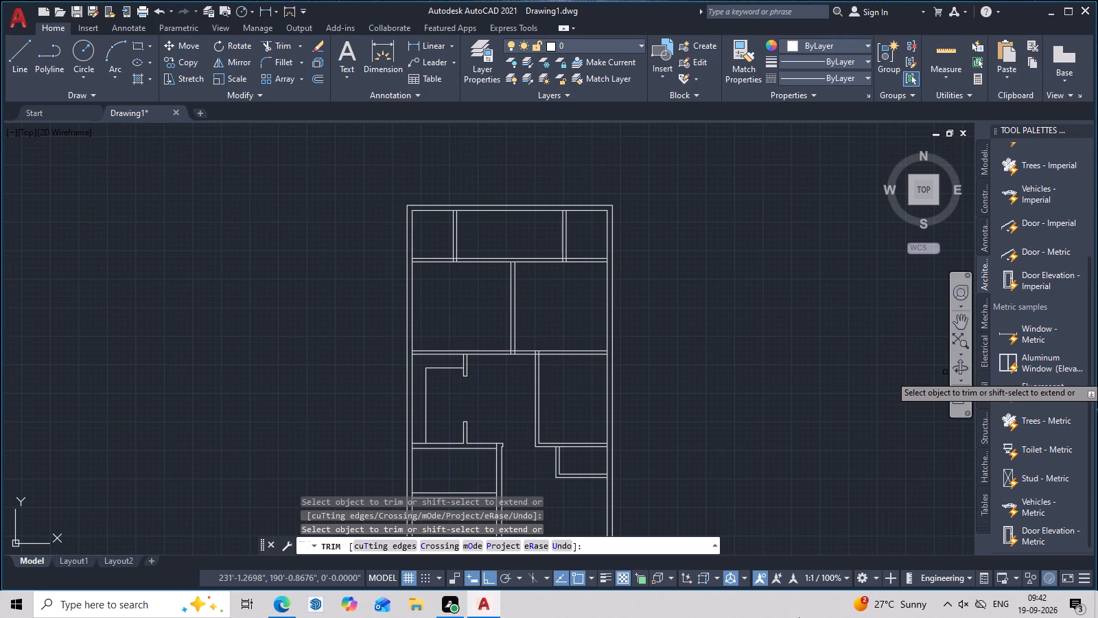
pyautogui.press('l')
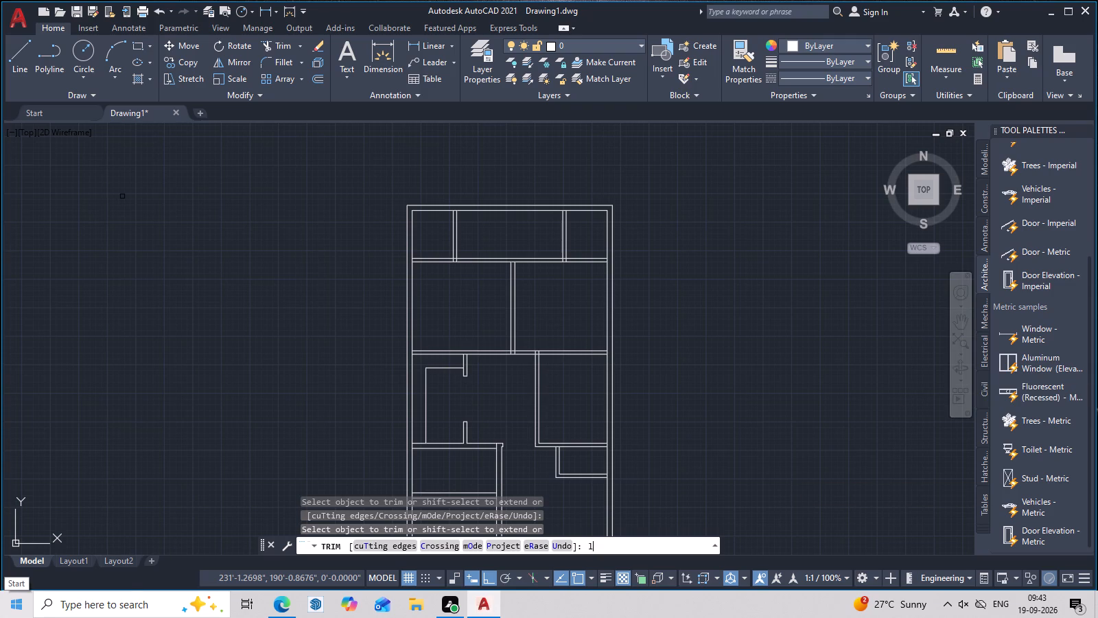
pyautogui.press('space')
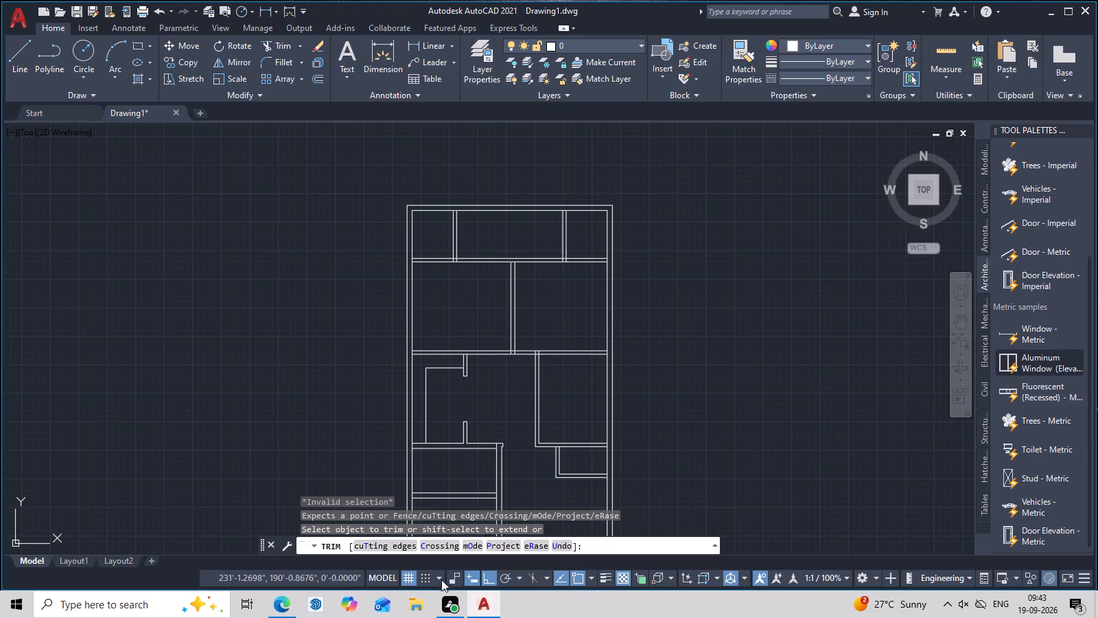
# End the Trim command and examine the rooms, partitions and wall junctions across the whole floor plan.
pyautogui.moveTo(681, 293); pyautogui.dragTo(608, 209, button='middle')
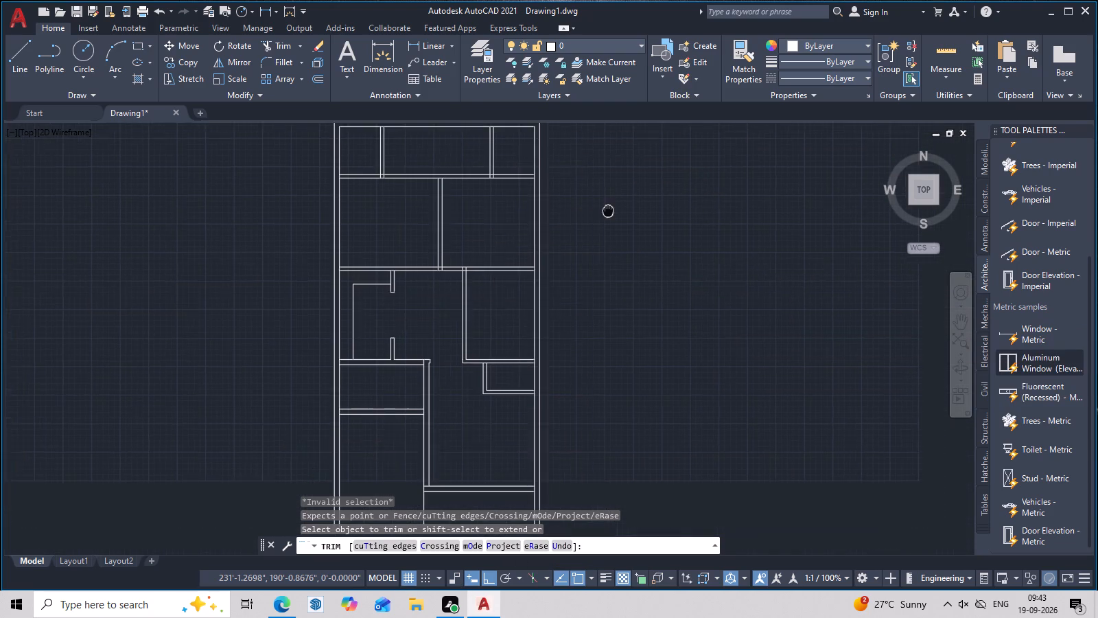
pyautogui.moveTo(608, 209); pyautogui.dragTo(609, 201, button='middle')
pyautogui.scroll(-3, 485, 203)
pyautogui.moveTo(484, 209); pyautogui.dragTo(492, 334, button='middle')
pyautogui.scroll(3, 492, 334)
pyautogui.moveTo(537, 371); pyautogui.dragTo(546, 318, button='middle')
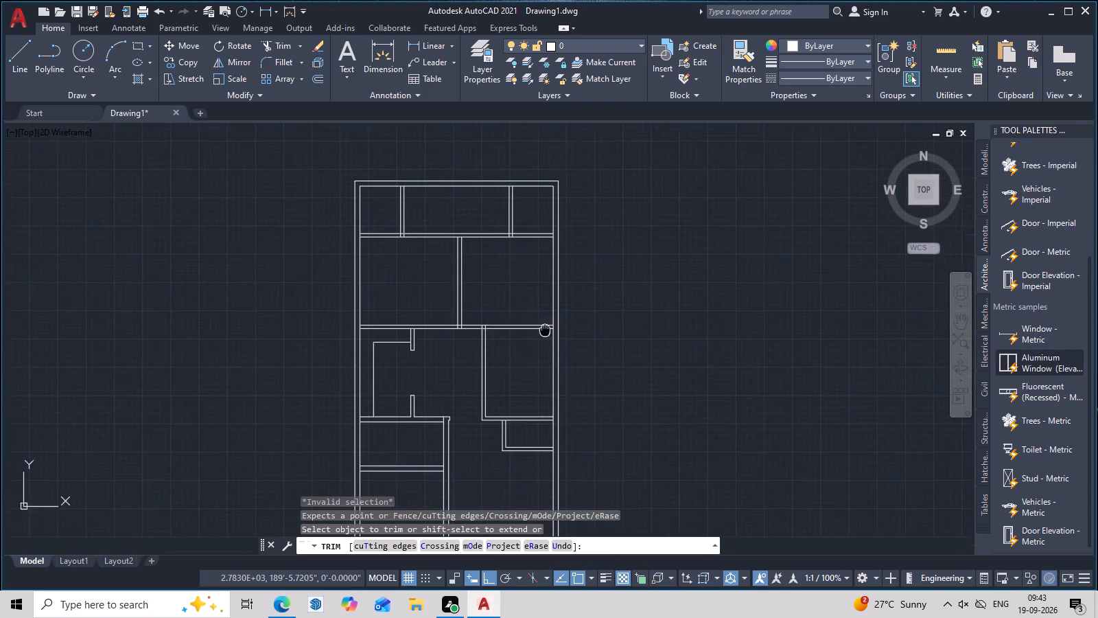
pyautogui.moveTo(546, 318); pyautogui.dragTo(546, 317, button='middle')
pyautogui.moveTo(671, 385); pyautogui.dragTo(673, 336, button='middle')
pyautogui.moveTo(673, 336); pyautogui.dragTo(642, 308, button='middle')
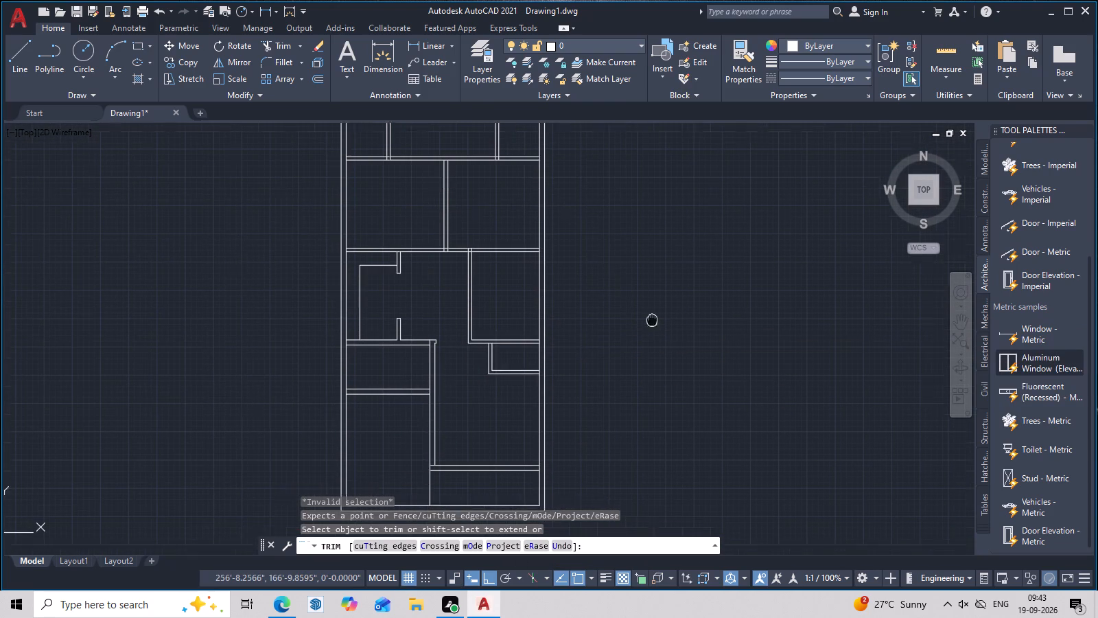
pyautogui.moveTo(642, 308); pyautogui.dragTo(638, 299, button='middle')
pyautogui.scroll(-2, 638, 299)
pyautogui.moveTo(638, 324); pyautogui.dragTo(652, 362, button='middle')
pyautogui.scroll(3, 620, 400)
pyautogui.moveTo(621, 407); pyautogui.dragTo(635, 314, button='middle')
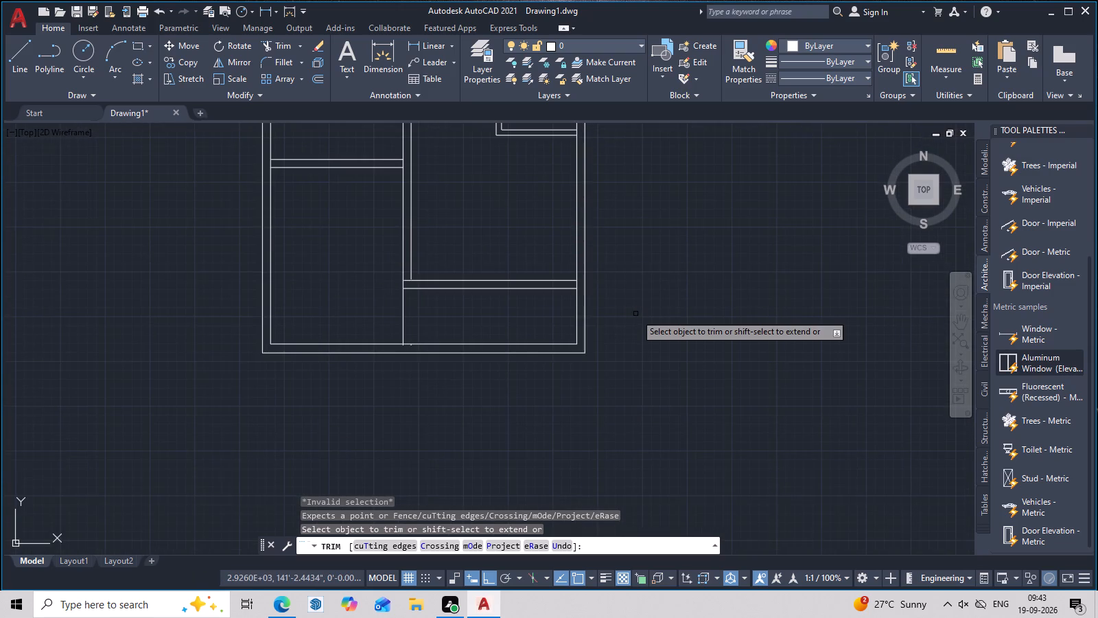
pyautogui.scroll(2, 635, 314)
pyautogui.moveTo(635, 314); pyautogui.dragTo(630, 408, button='middle')
pyautogui.moveTo(539, 325); pyautogui.dragTo(922, 502, button='middle')
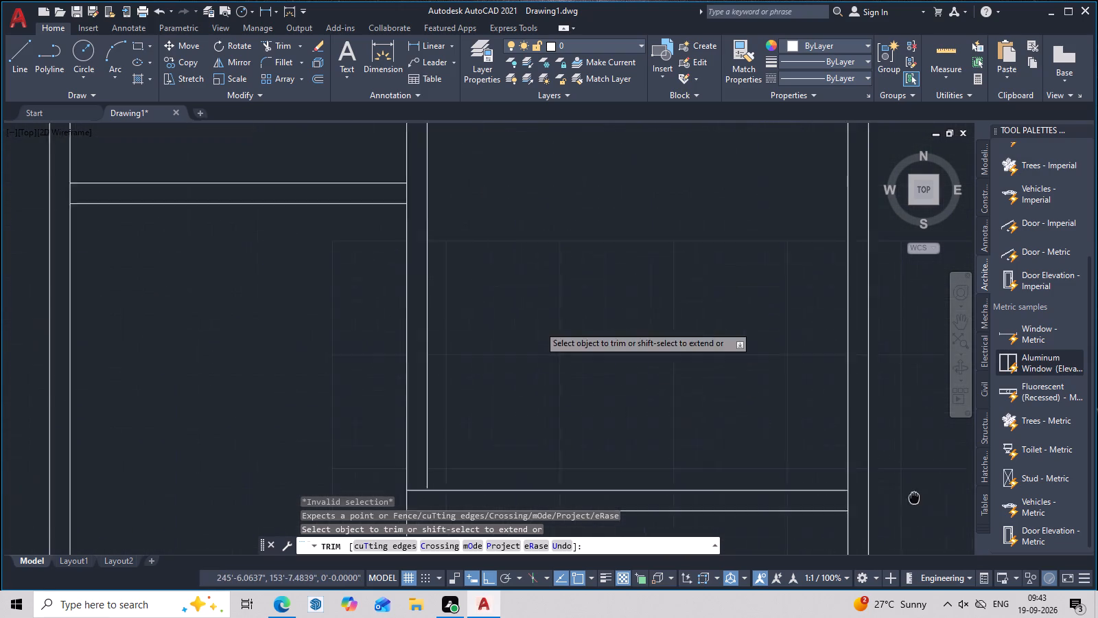
pyautogui.moveTo(922, 502); pyautogui.dragTo(926, 504, button='middle')
pyautogui.scroll(-3, 614, 286)
pyautogui.moveTo(612, 298); pyautogui.dragTo(604, 345, button='middle')
pyautogui.moveTo(564, 257); pyautogui.dragTo(540, 406, button='middle')
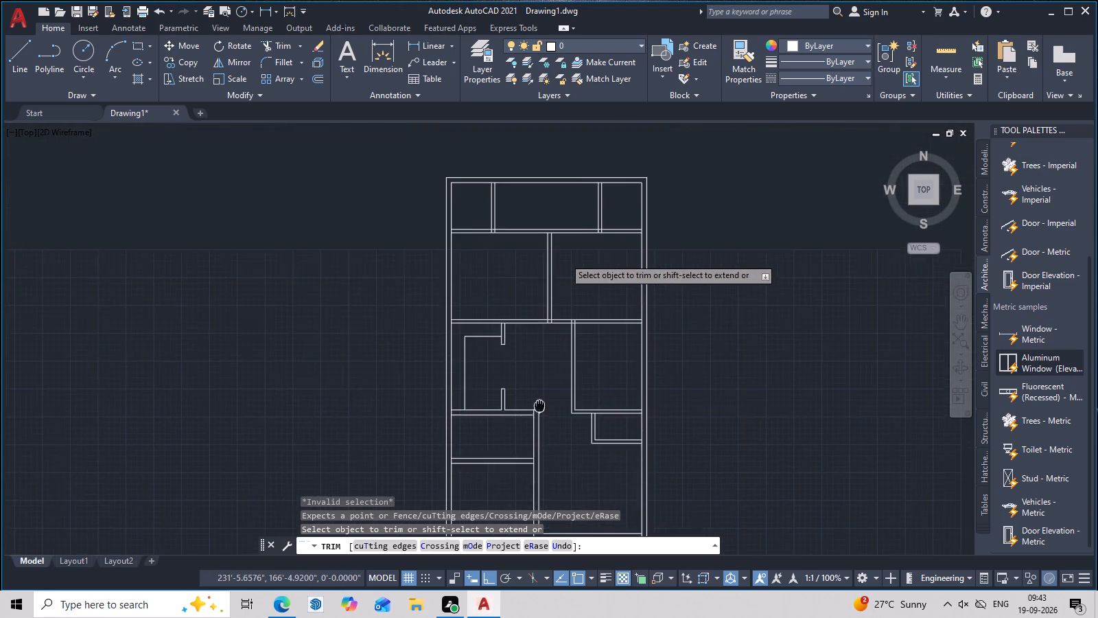
pyautogui.moveTo(540, 406); pyautogui.dragTo(537, 301, button='middle')
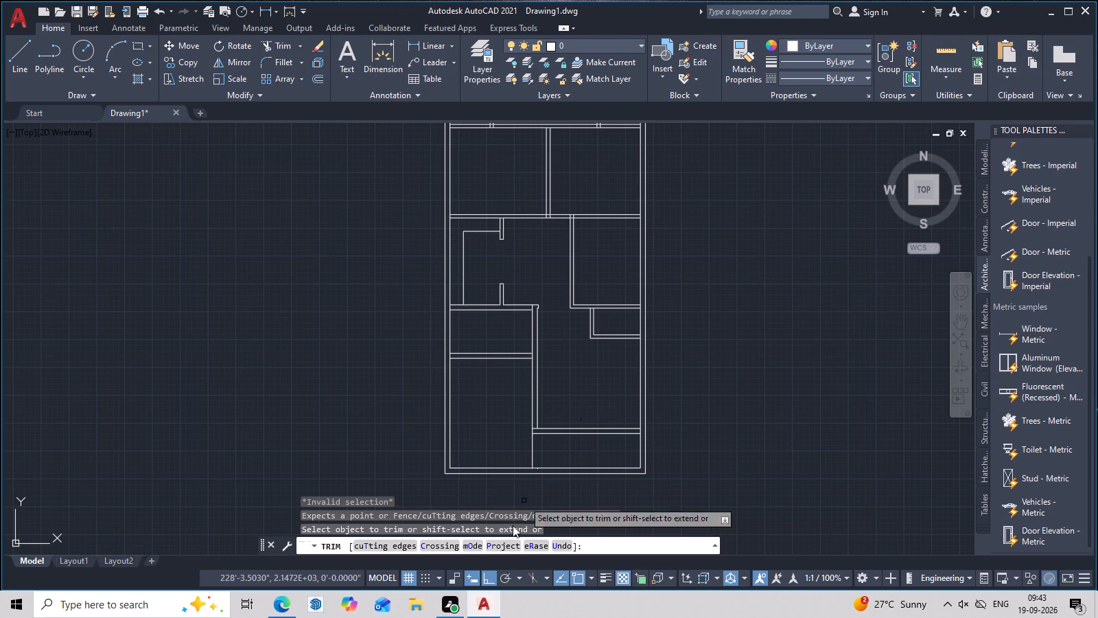
pyautogui.press('Escape')
pyautogui.moveTo(694, 369); pyautogui.dragTo(716, 297, button='middle')
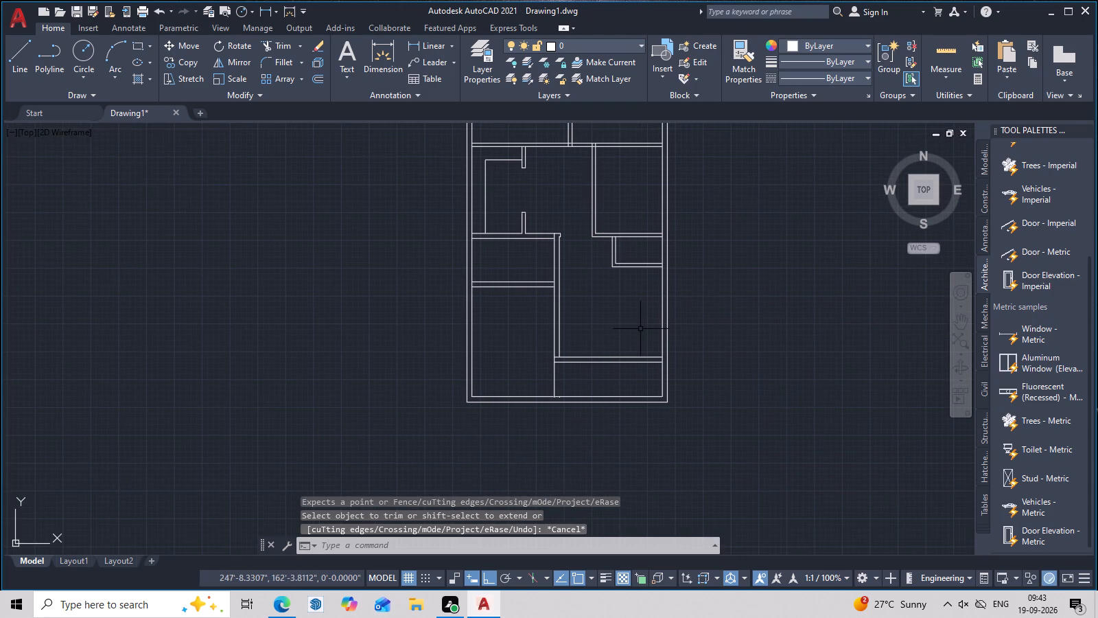
pyautogui.moveTo(640, 327); pyautogui.dragTo(640, 229, button='middle')
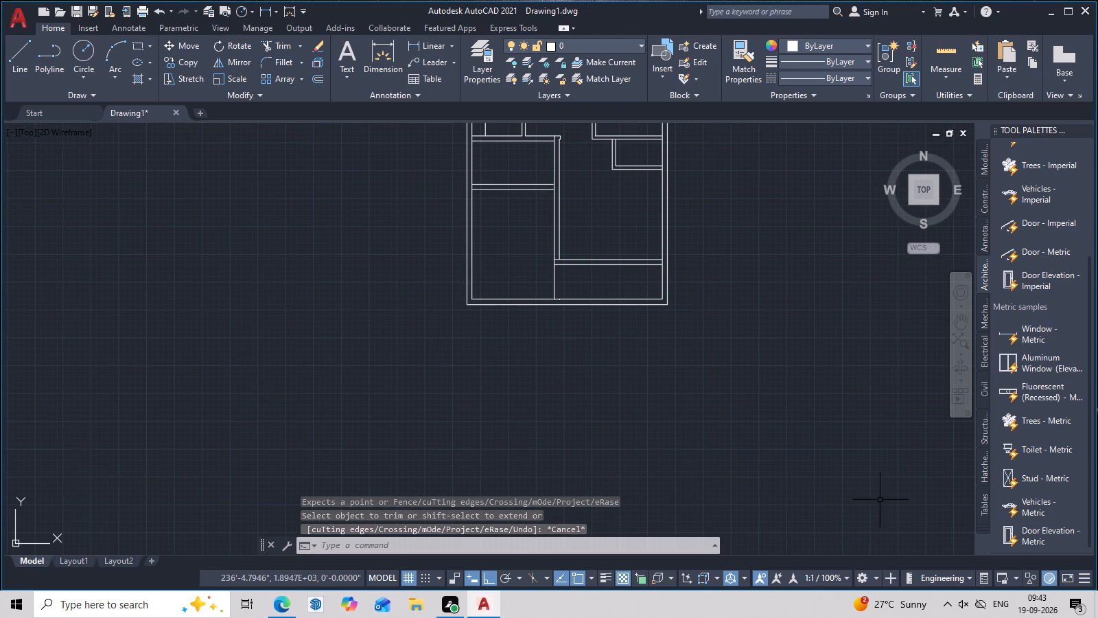
pyautogui.moveTo(604, 356); pyautogui.dragTo(576, 417, button='middle')
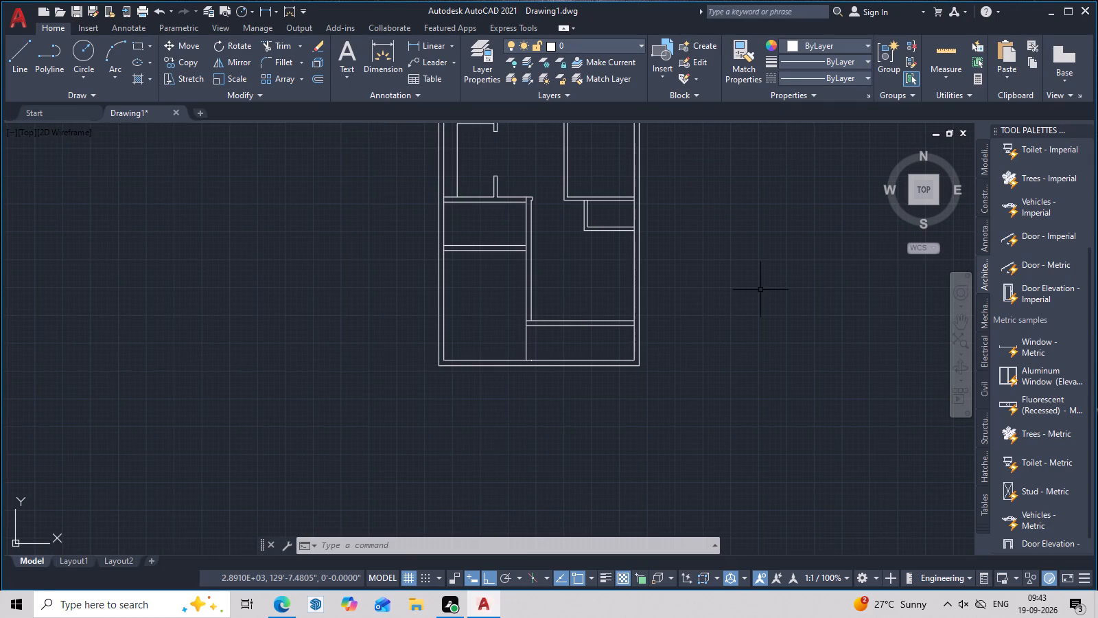
pyautogui.moveTo(643, 144); pyautogui.dragTo(643, 146, button='middle')
pyautogui.moveTo(643, 146); pyautogui.dragTo(643, 179, button='middle')
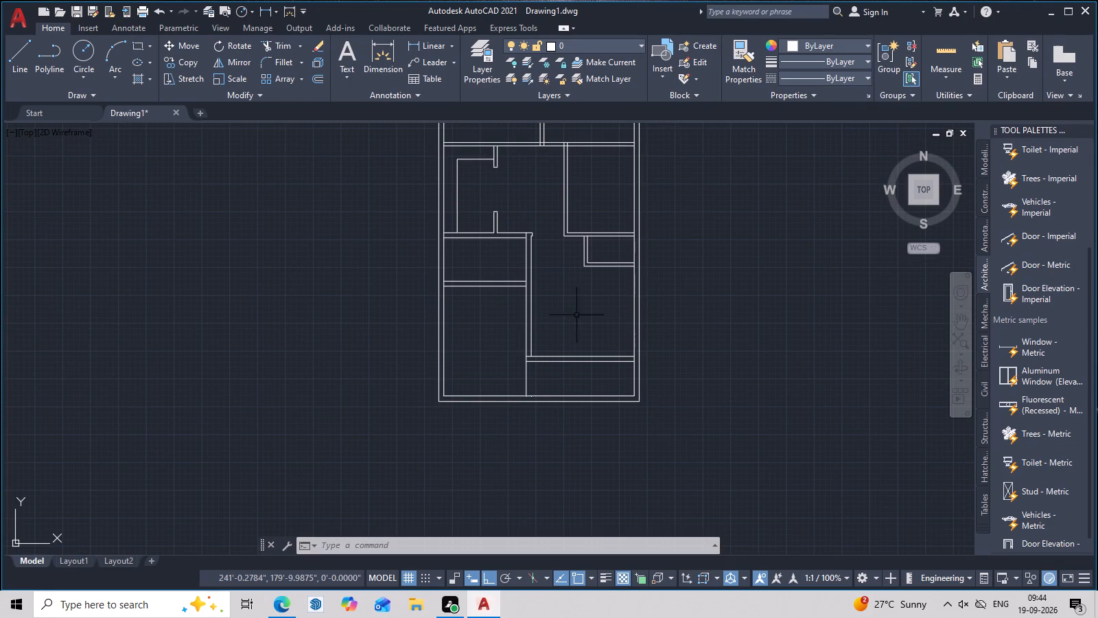
pyautogui.moveTo(572, 300); pyautogui.dragTo(538, 382, button='middle')
pyautogui.scroll(3, 491, 437)
pyautogui.scroll(-4, 489, 430)
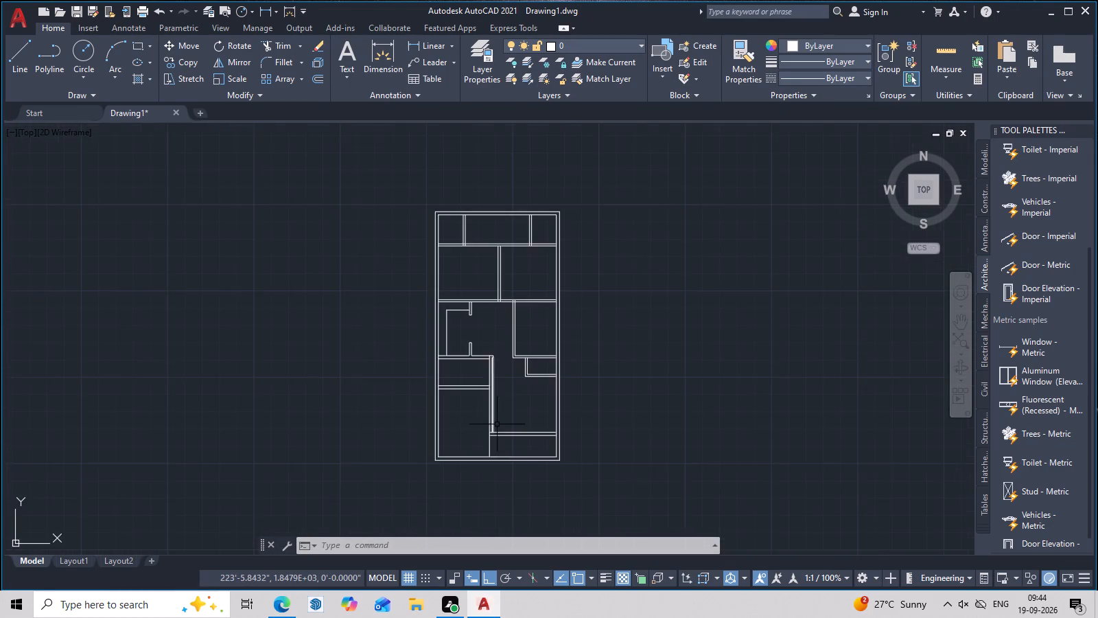
pyautogui.moveTo(506, 422); pyautogui.dragTo(629, 420, button='middle')
pyautogui.scroll(3, 609, 216)
pyautogui.moveTo(569, 358); pyautogui.dragTo(526, 150, button='middle')
pyautogui.moveTo(509, 295); pyautogui.dragTo(506, 301, button='middle')
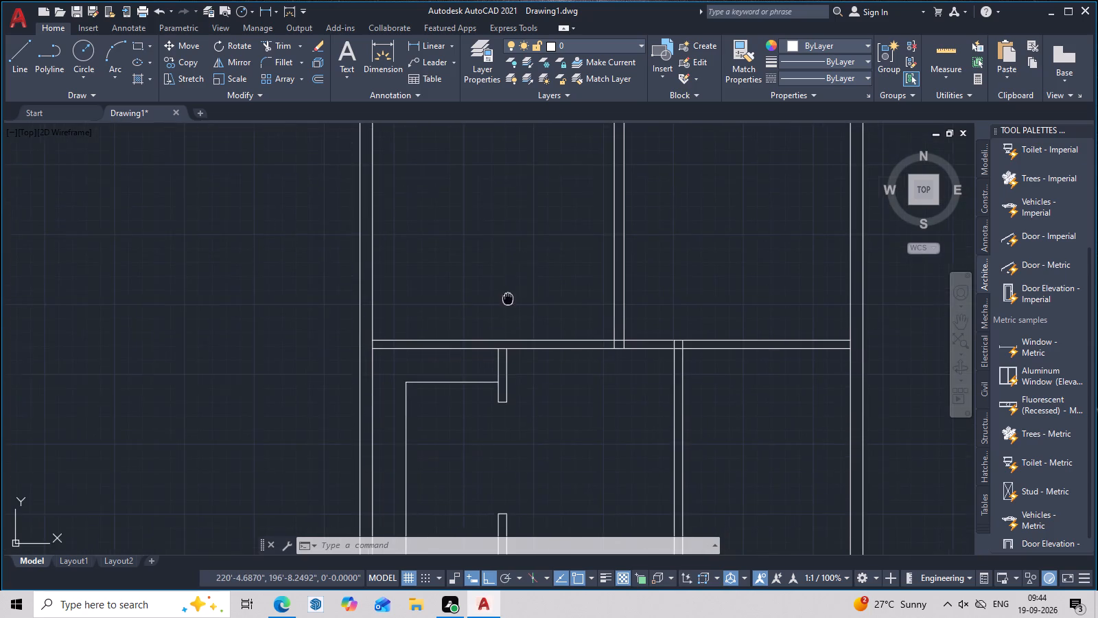
pyautogui.moveTo(506, 301); pyautogui.dragTo(467, 400, button='middle')
pyautogui.scroll(4, 453, 224)
pyautogui.scroll(-8, 373, 199)
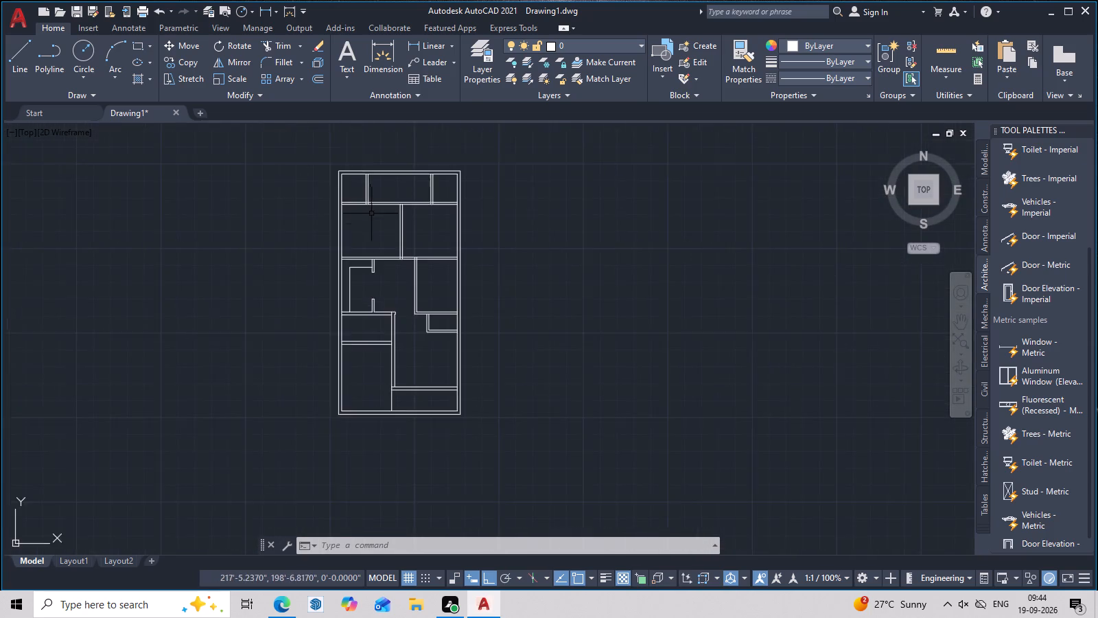
pyautogui.scroll(-2, 371, 214)
pyautogui.moveTo(397, 297); pyautogui.dragTo(443, 415, button='middle')
pyautogui.scroll(3, 377, 393)
pyautogui.moveTo(574, 378); pyautogui.dragTo(644, 332, button='middle')
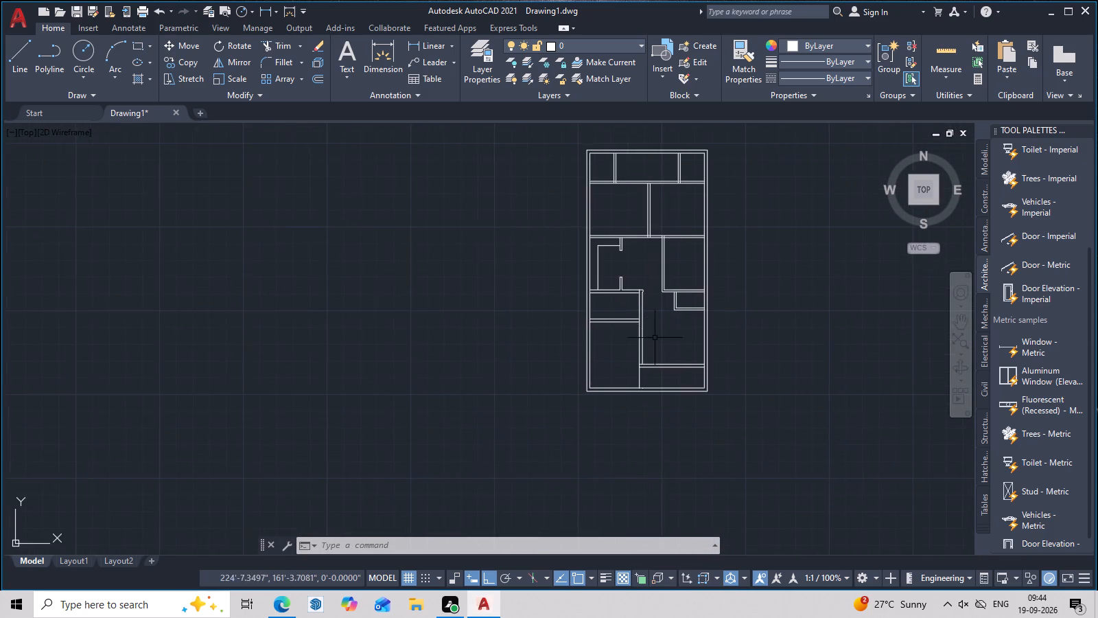
pyautogui.scroll(3, 659, 339)
pyautogui.moveTo(666, 367); pyautogui.dragTo(620, 425, button='middle')
pyautogui.moveTo(723, 444); pyautogui.dragTo(655, 459, button='middle')
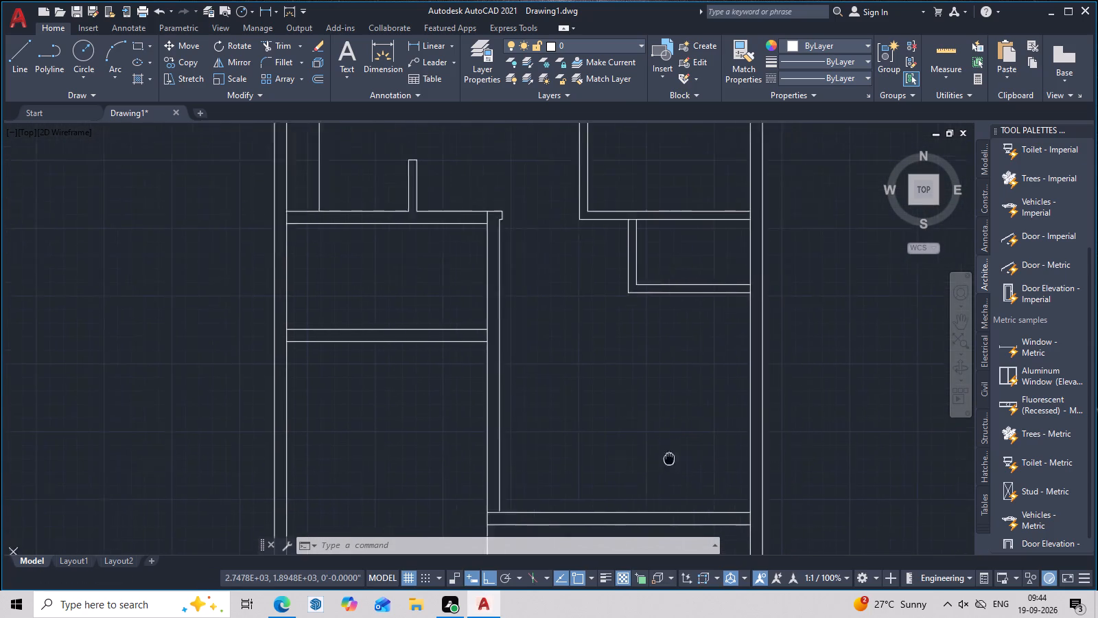
pyautogui.moveTo(655, 459); pyautogui.dragTo(631, 459, button='middle')
pyautogui.moveTo(675, 453); pyautogui.dragTo(684, 390, button='middle')
pyautogui.moveTo(708, 293); pyautogui.dragTo(716, 247, button='middle')
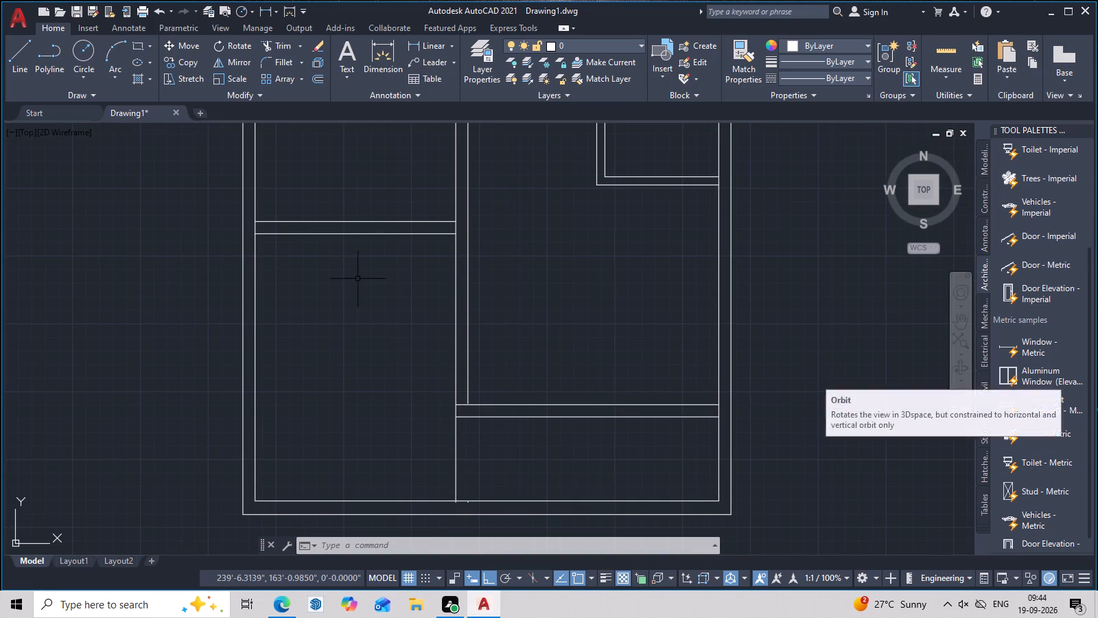
# Examine the lower-right rooms, their partitions and the outer wall corner of the floor plan.
pyautogui.scroll(-6, 366, 272)
pyautogui.moveTo(377, 272); pyautogui.dragTo(487, 497, button='middle')
pyautogui.scroll(6, 487, 477)
pyautogui.moveTo(501, 439); pyautogui.dragTo(495, 10, button='middle')
pyautogui.moveTo(729, 506); pyautogui.dragTo(693, 347, button='middle')
pyautogui.moveTo(665, 301); pyautogui.dragTo(693, 575, button='middle')
pyautogui.scroll(3, 626, 363)
pyautogui.moveTo(625, 406); pyautogui.dragTo(630, 367, button='middle')
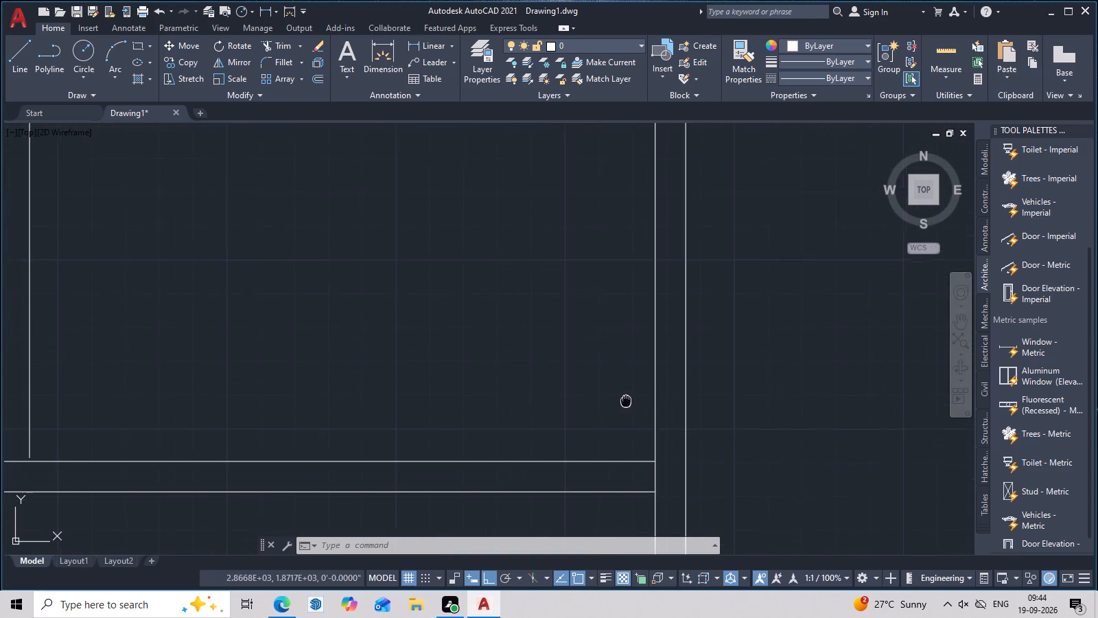
pyautogui.moveTo(630, 367); pyautogui.dragTo(632, 358, button='middle')
pyautogui.scroll(-3, 663, 379)
pyautogui.moveTo(716, 455); pyautogui.dragTo(714, 352, button='middle')
pyautogui.scroll(2, 714, 349)
pyautogui.moveTo(714, 349); pyautogui.dragTo(716, 483, button='middle')
pyautogui.moveTo(565, 390); pyautogui.dragTo(719, 394, button='middle')
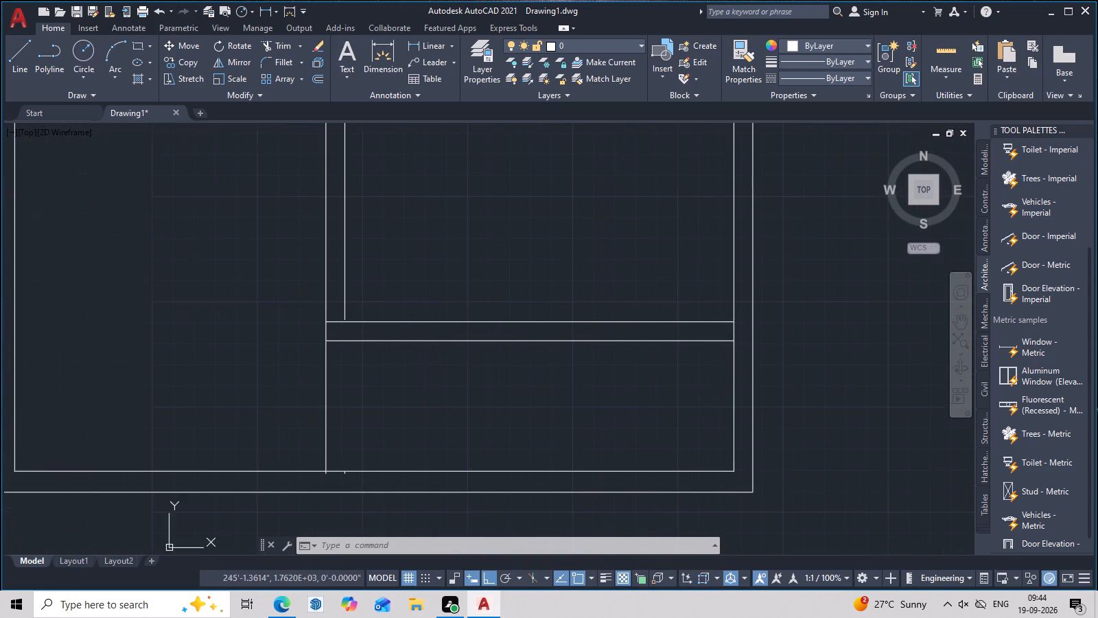
pyautogui.moveTo(722, 393); pyautogui.dragTo(687, 407, button='middle')
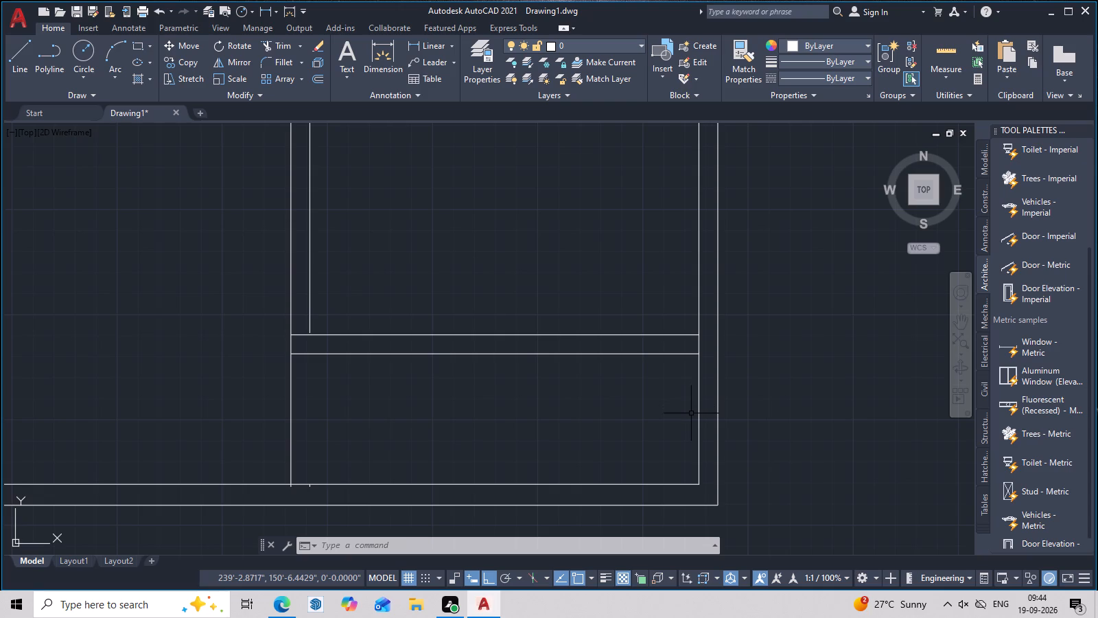
pyautogui.moveTo(691, 413); pyautogui.dragTo(679, 339, button='middle')
pyautogui.moveTo(649, 365); pyautogui.dragTo(666, 402, button='middle')
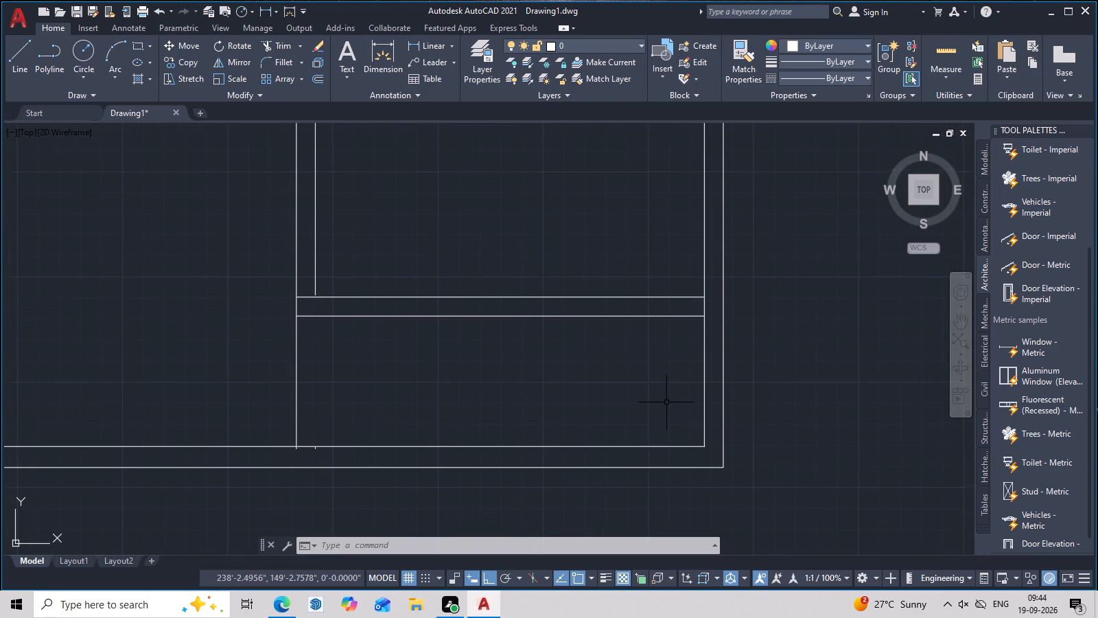
pyautogui.press('Escape')
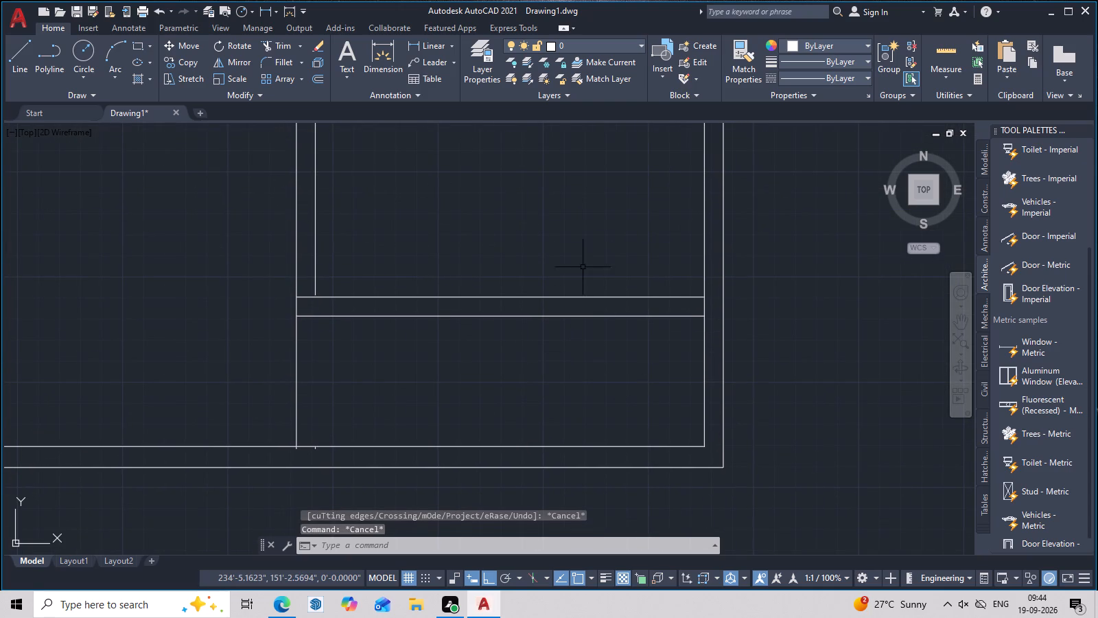
# Offset the upper line of the small left room's bottom partition 3'3" upward into the room.
pyautogui.moveTo(583, 223); pyautogui.dragTo(594, 439, button='middle')
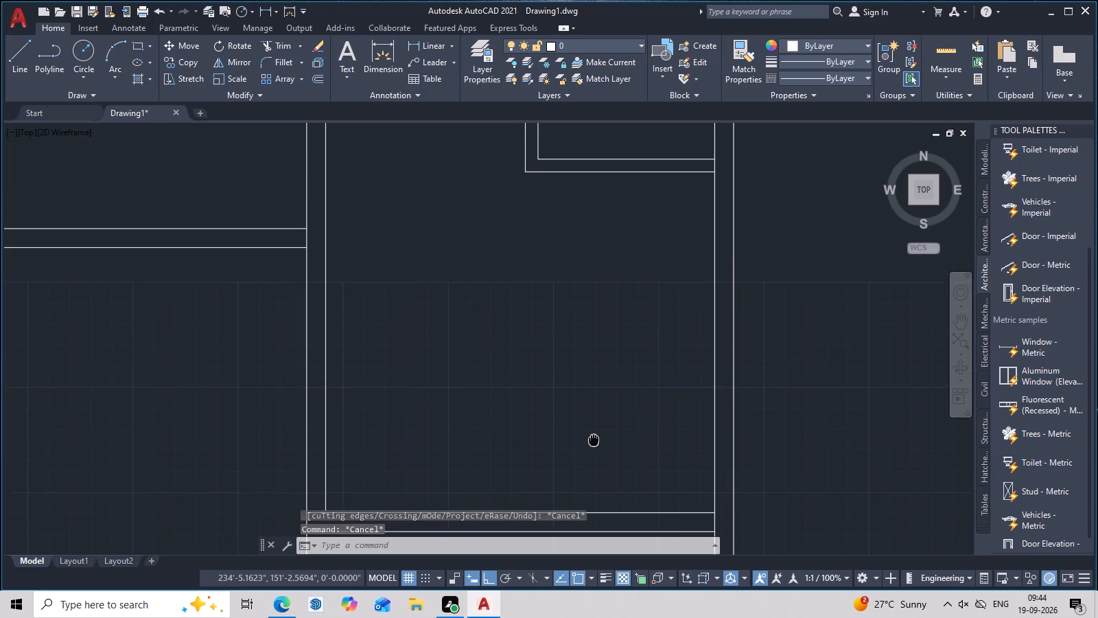
pyautogui.moveTo(594, 439); pyautogui.dragTo(594, 445, button='middle')
pyautogui.scroll(-3, 567, 303)
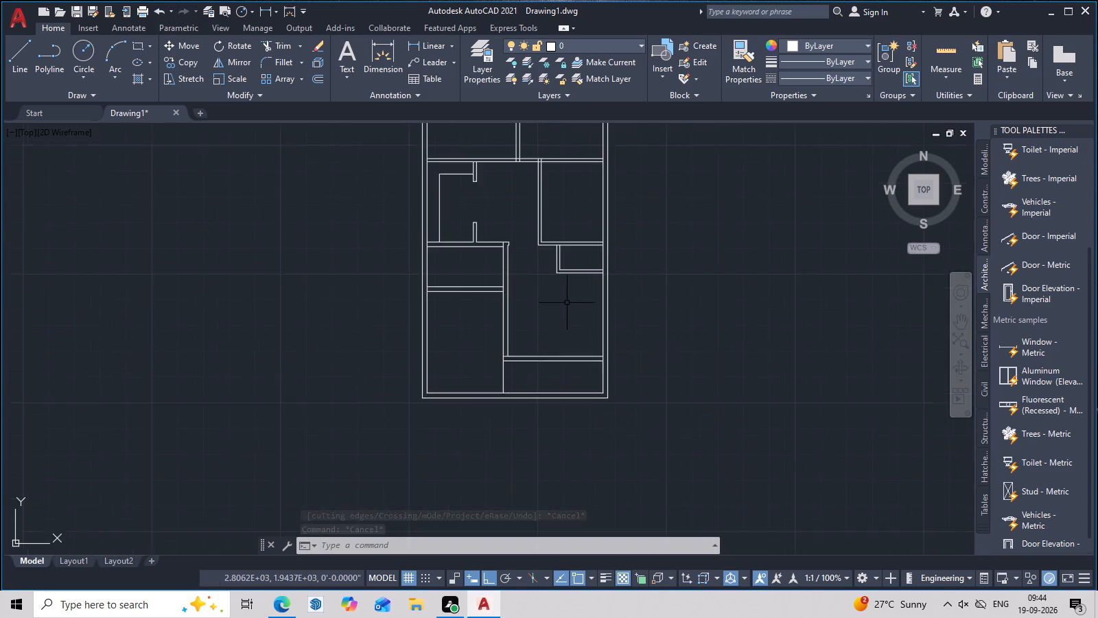
pyautogui.moveTo(567, 303); pyautogui.dragTo(598, 371, button='middle')
pyautogui.scroll(3, 482, 286)
pyautogui.moveTo(552, 382); pyautogui.dragTo(559, 283, button='middle')
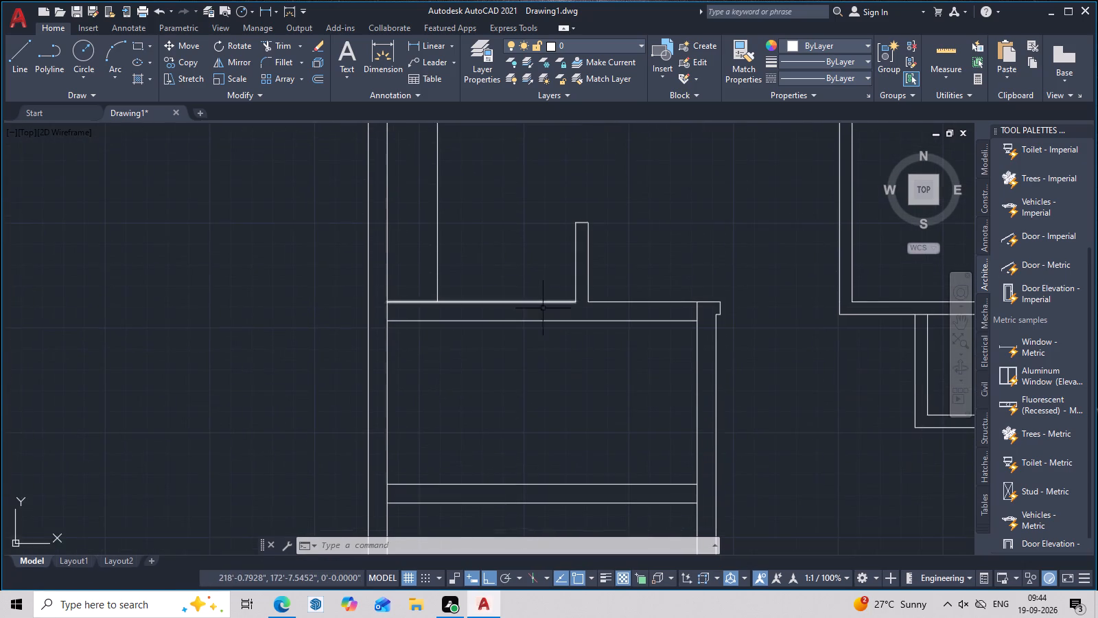
pyautogui.scroll(-1, 530, 313)
pyautogui.moveTo(526, 344); pyautogui.dragTo(521, 288, button='middle')
pyautogui.scroll(2, 522, 339)
pyautogui.middleClick(547, 389)
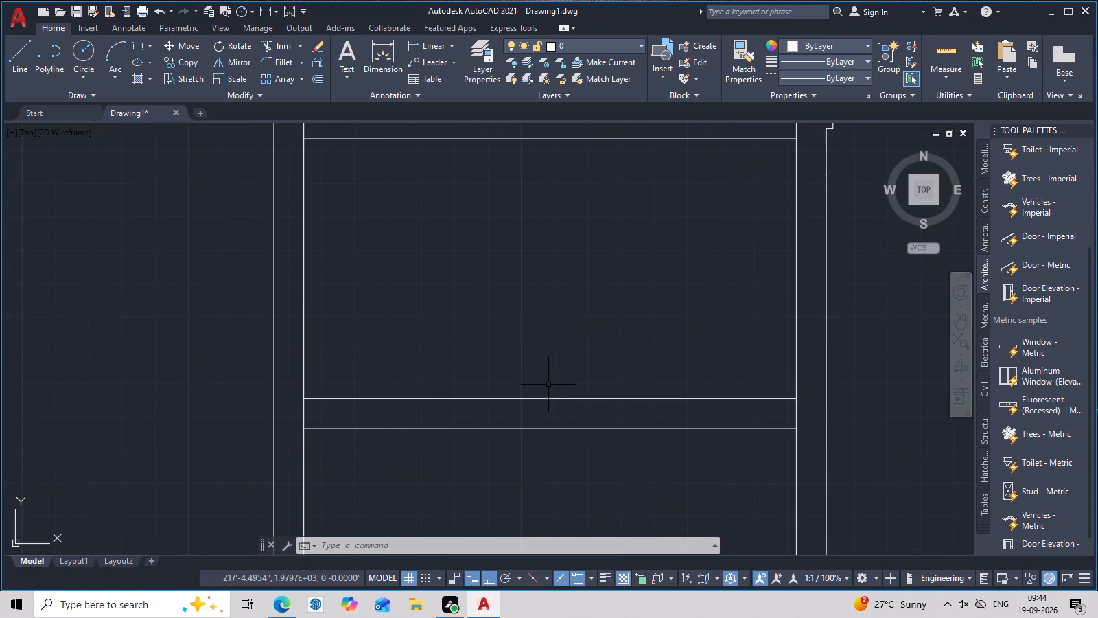
pyautogui.write('o')
pyautogui.press('space')
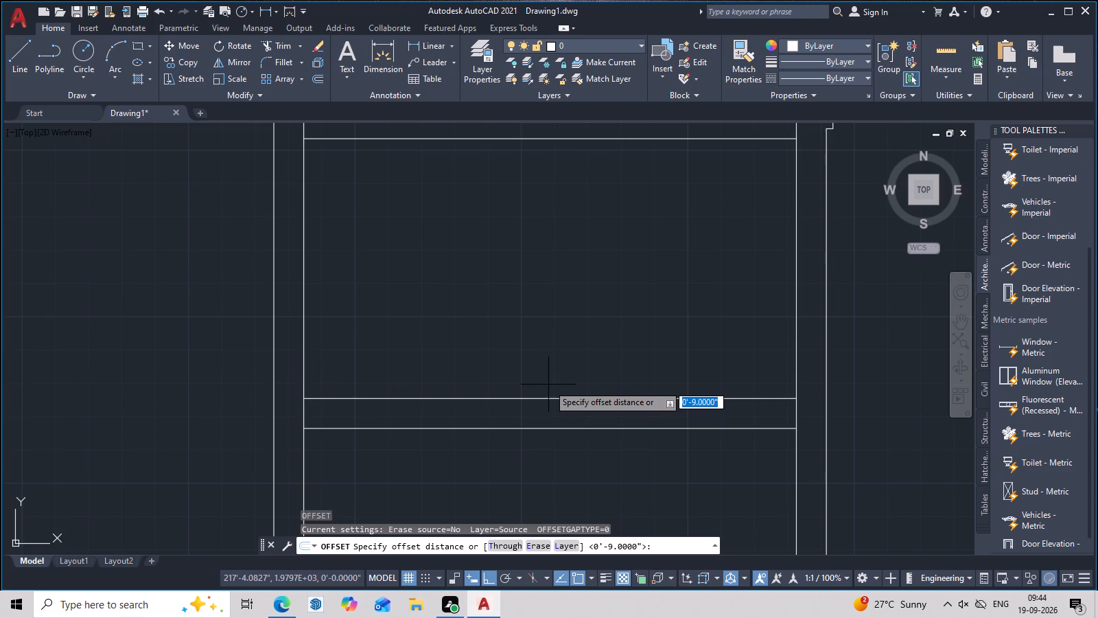
pyautogui.press('3')
pyautogui.write('\'3"')
pyautogui.press('Return')
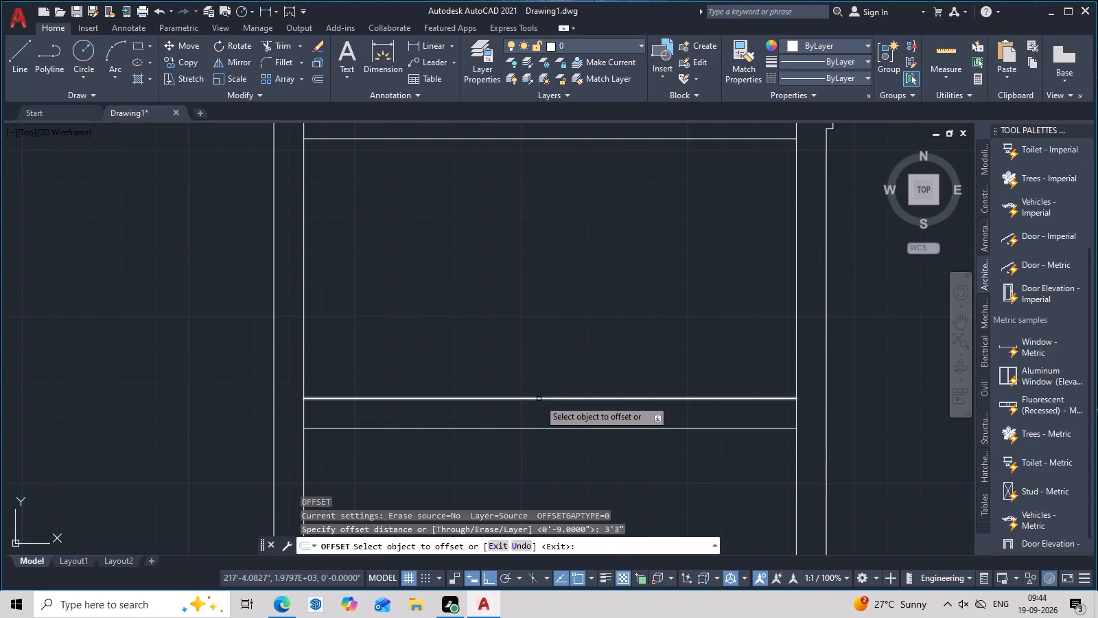
pyautogui.click(539, 399)
pyautogui.click(533, 249)
pyautogui.scroll(-1, 534, 239)
pyautogui.moveTo(534, 239); pyautogui.dragTo(535, 242, button='middle')
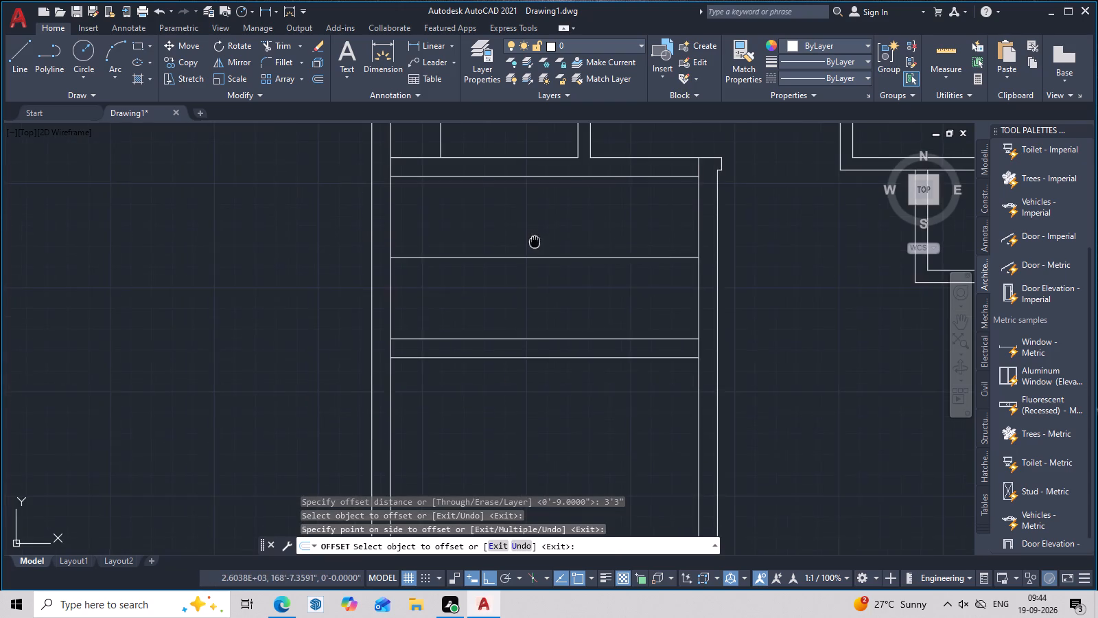
pyautogui.moveTo(535, 242); pyautogui.dragTo(535, 285, button='middle')
pyautogui.press('space')
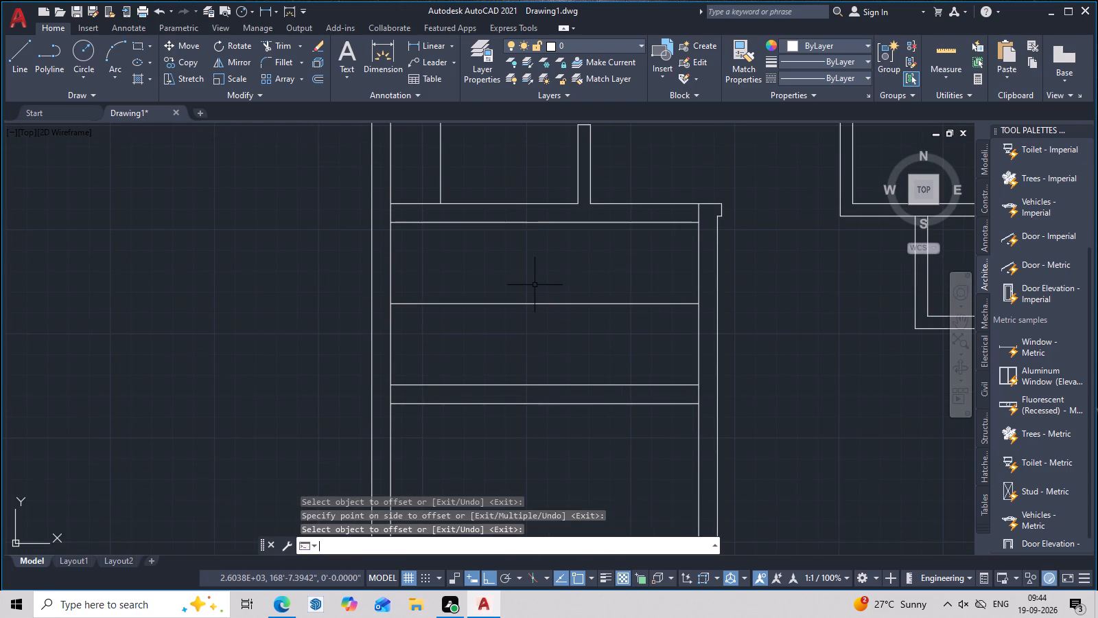
# Offset the inner line of the left outer wall 3'3" inward across the small left room.
pyautogui.press('space')
pyautogui.press('space')
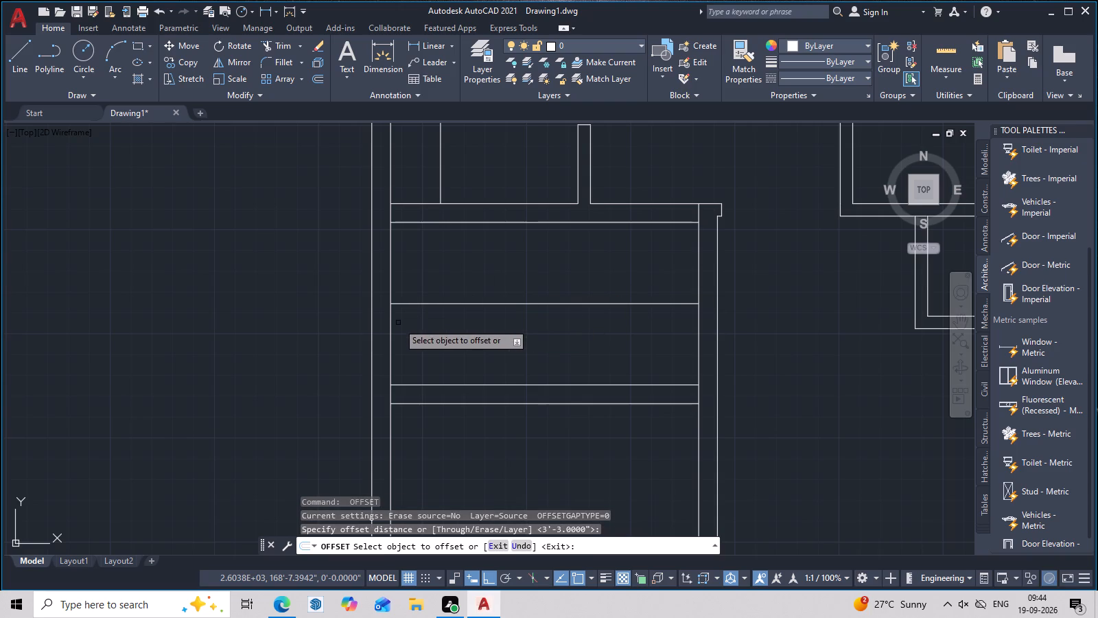
pyautogui.click(391, 334)
pyautogui.click(528, 330)
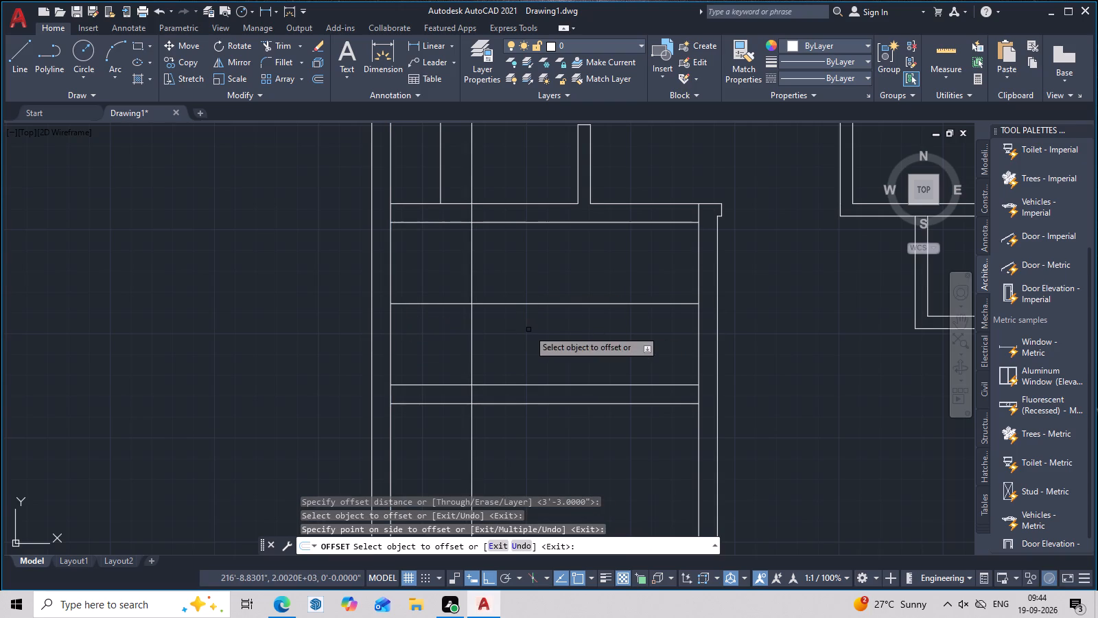
pyautogui.middleClick(532, 332)
pyautogui.press('Escape')
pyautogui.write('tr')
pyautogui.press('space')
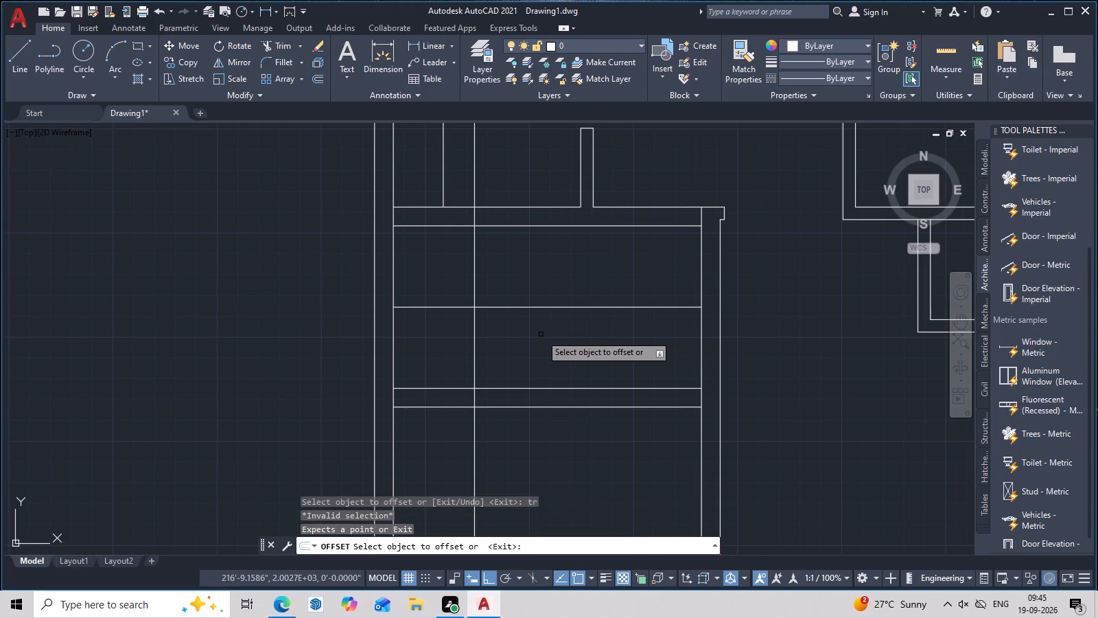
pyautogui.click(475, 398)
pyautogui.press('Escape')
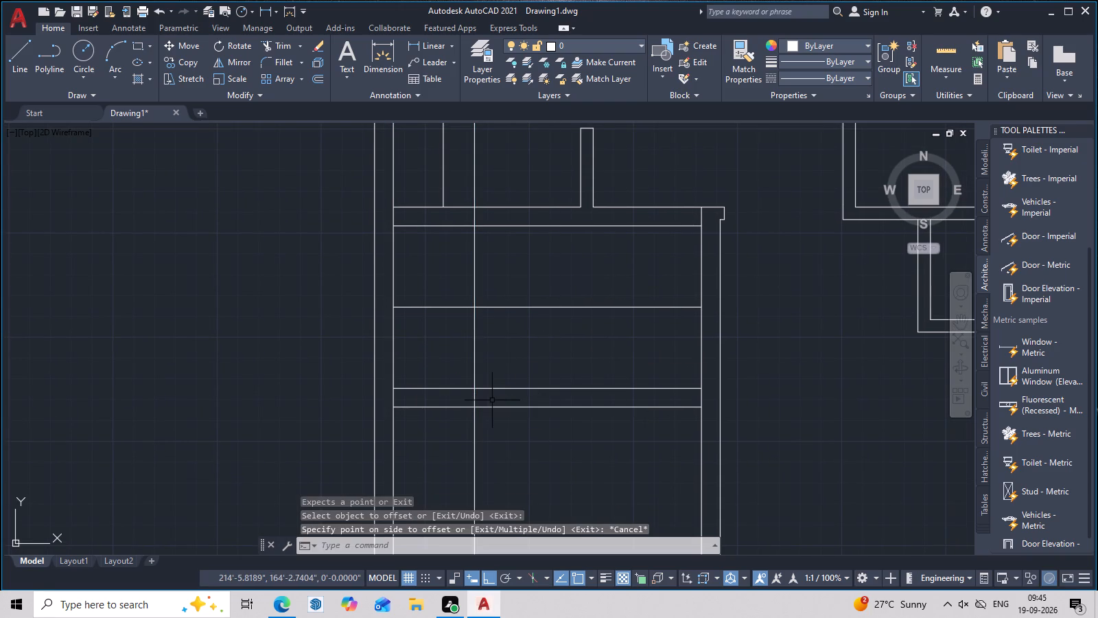
# Trim the new vertical line where it passes through the small left room's bottom and top partitions.
pyautogui.write('tr')
pyautogui.press('space')
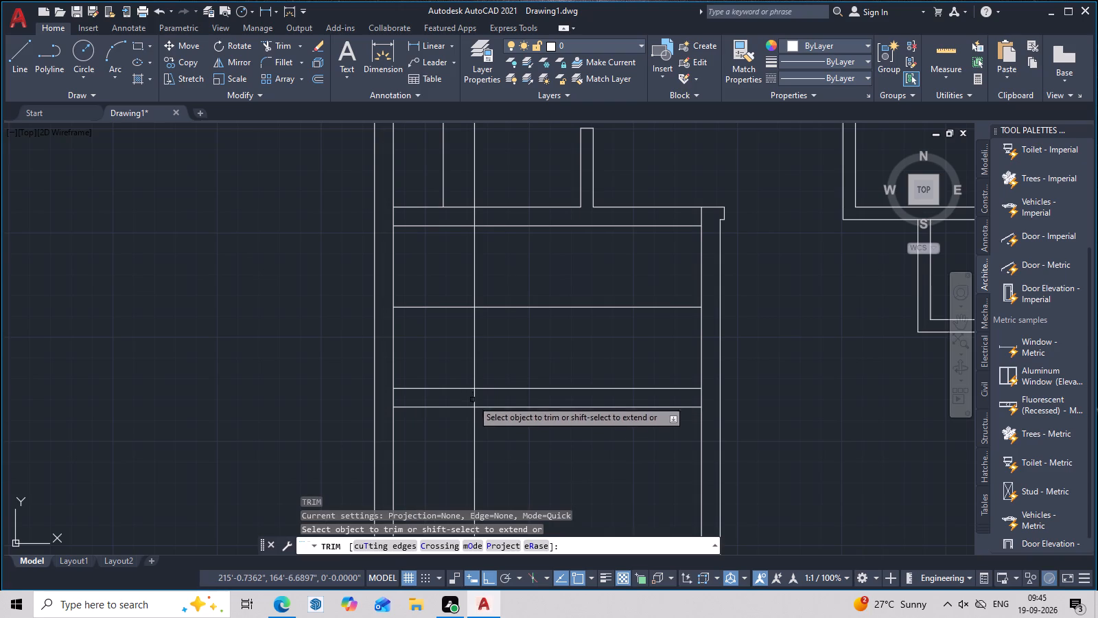
pyautogui.click(473, 401)
pyautogui.click(475, 217)
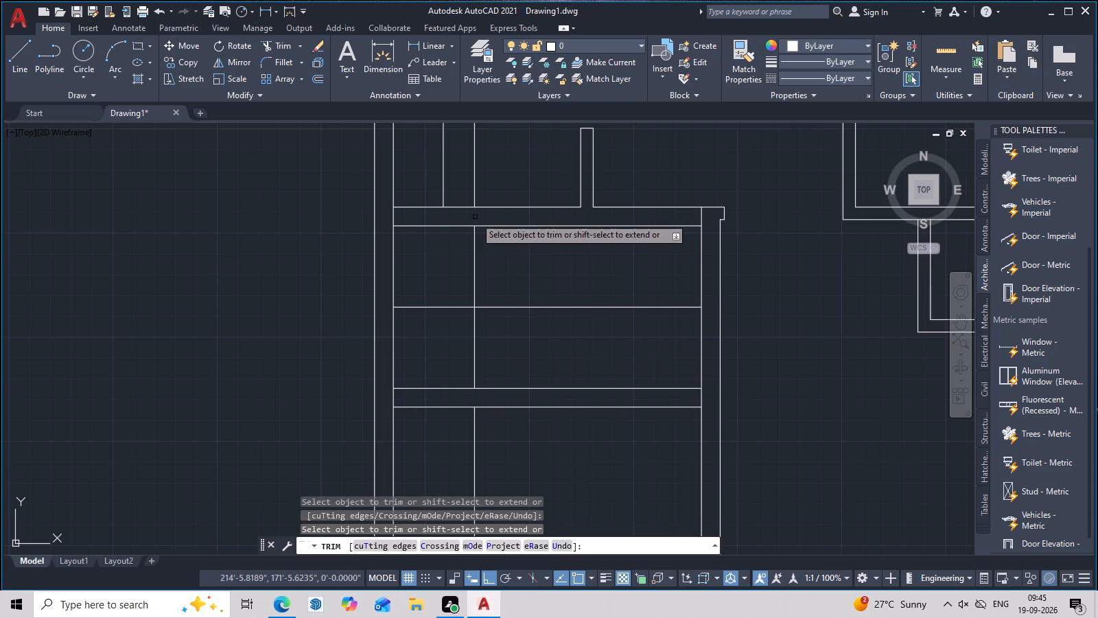
pyautogui.press('Escape')
# Delete the leftover pieces of the new vertical line below and above the small left room.
pyautogui.click(474, 459)
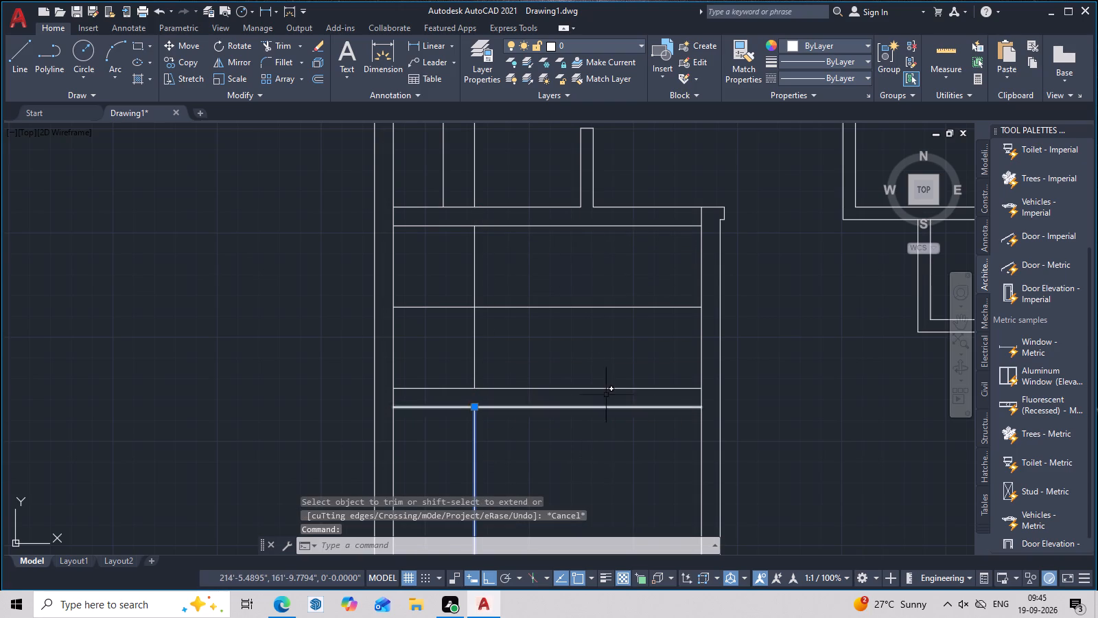
pyautogui.press('Delete')
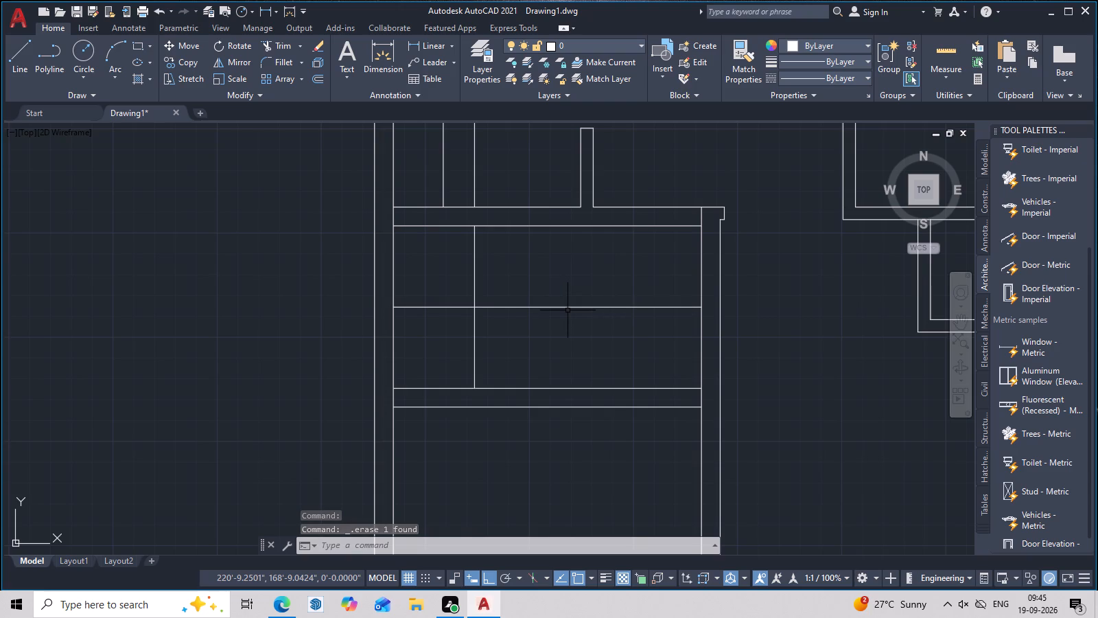
pyautogui.scroll(-2, 588, 171)
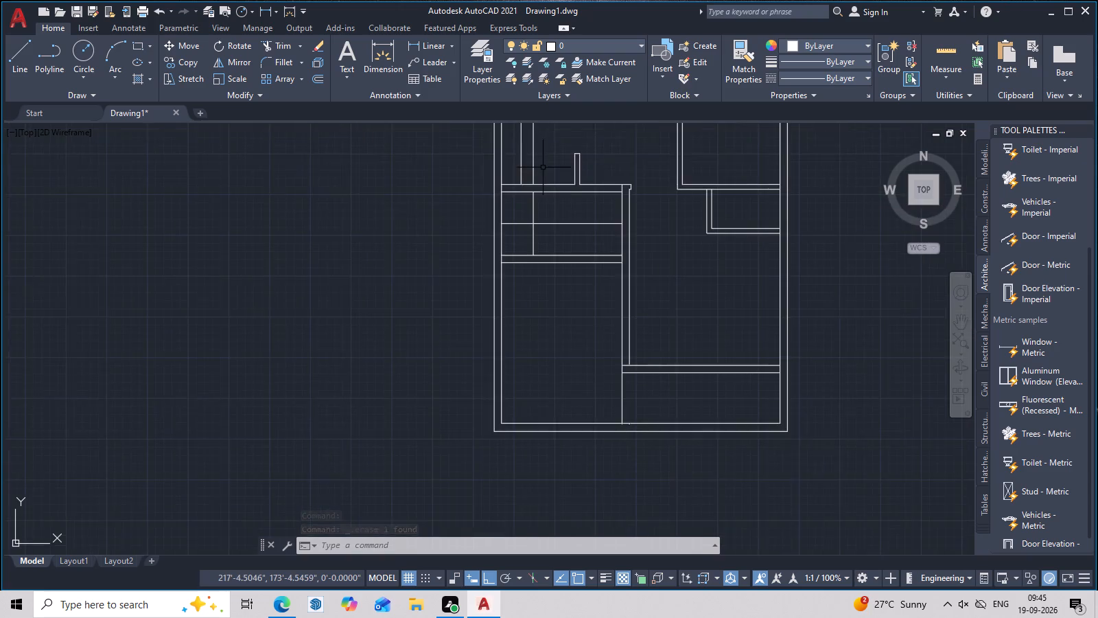
pyautogui.moveTo(539, 170); pyautogui.dragTo(495, 303, button='middle')
pyautogui.scroll(2, 492, 268)
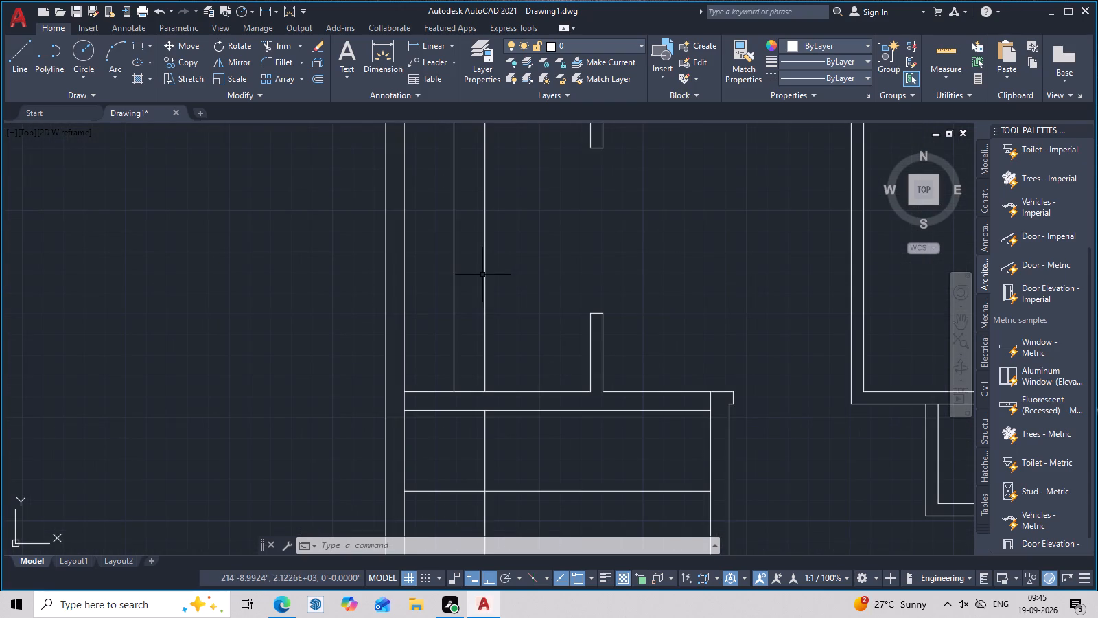
pyautogui.click(485, 273)
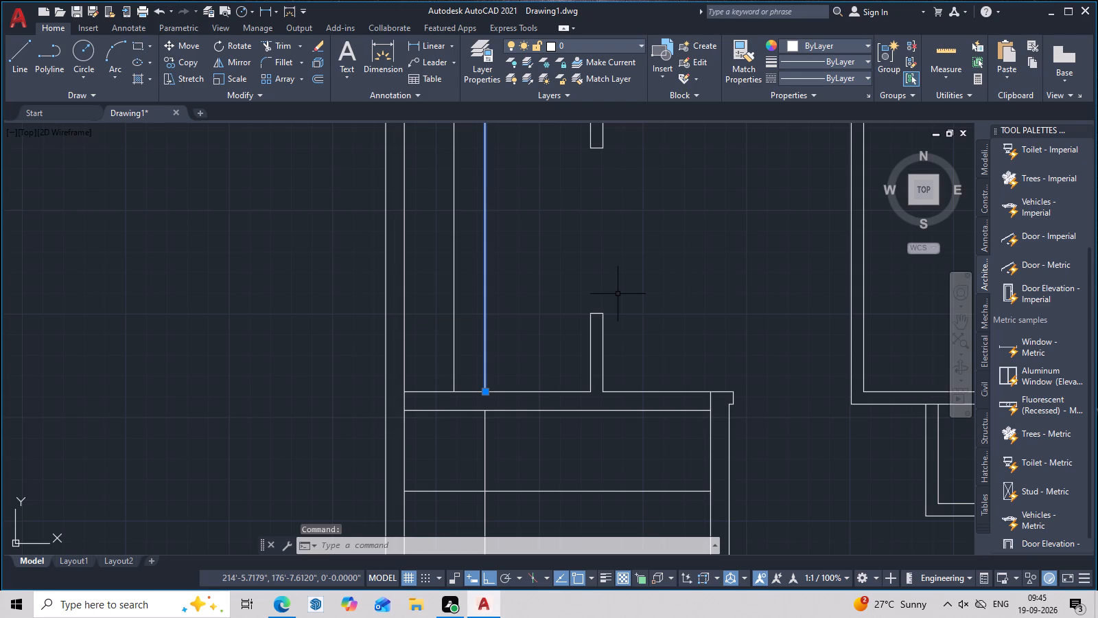
pyautogui.press('Delete')
# Offset the horizontal middle line of the small left room 1" to both its upper and lower sides.
pyautogui.scroll(-3, 603, 296)
pyautogui.moveTo(596, 295); pyautogui.dragTo(537, 281, button='middle')
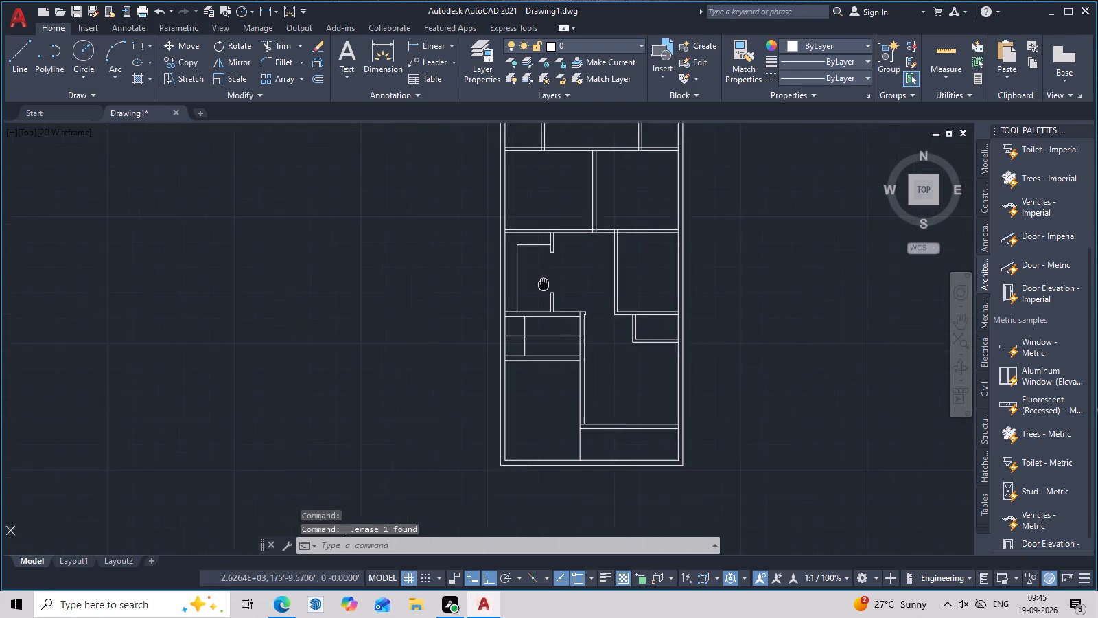
pyautogui.moveTo(537, 281); pyautogui.dragTo(533, 268, button='middle')
pyautogui.scroll(3, 537, 297)
pyautogui.moveTo(537, 308); pyautogui.dragTo(533, 250, button='middle')
pyautogui.scroll(1, 535, 282)
pyautogui.moveTo(541, 310); pyautogui.dragTo(541, 270, button='middle')
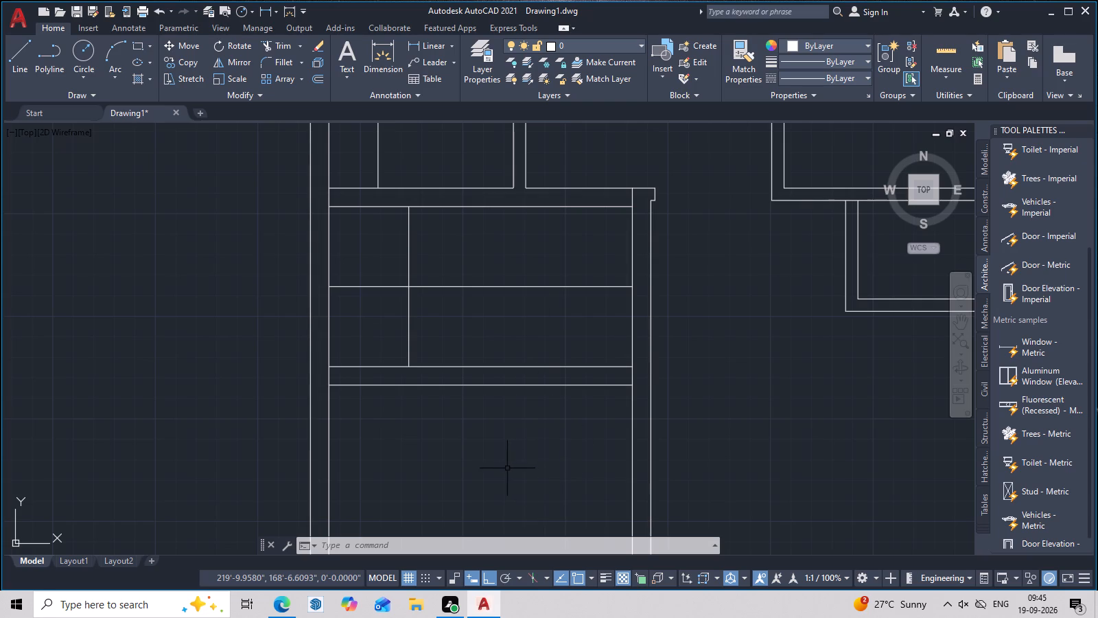
pyautogui.moveTo(506, 473); pyautogui.dragTo(506, 500, button='middle')
pyautogui.press('Escape')
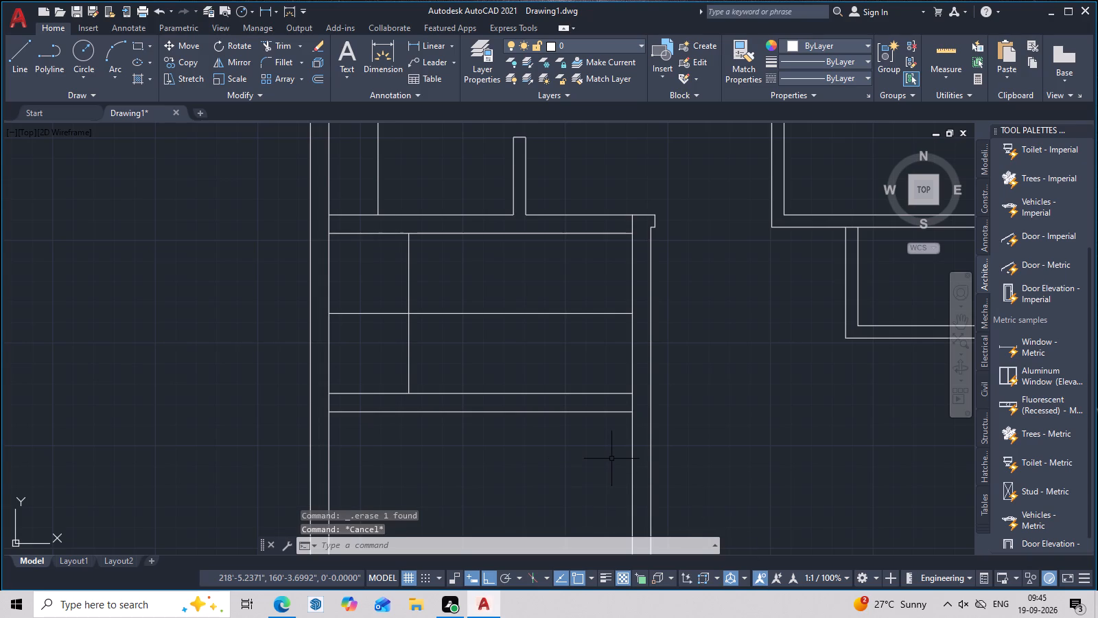
pyautogui.press('o')
pyautogui.press('space')
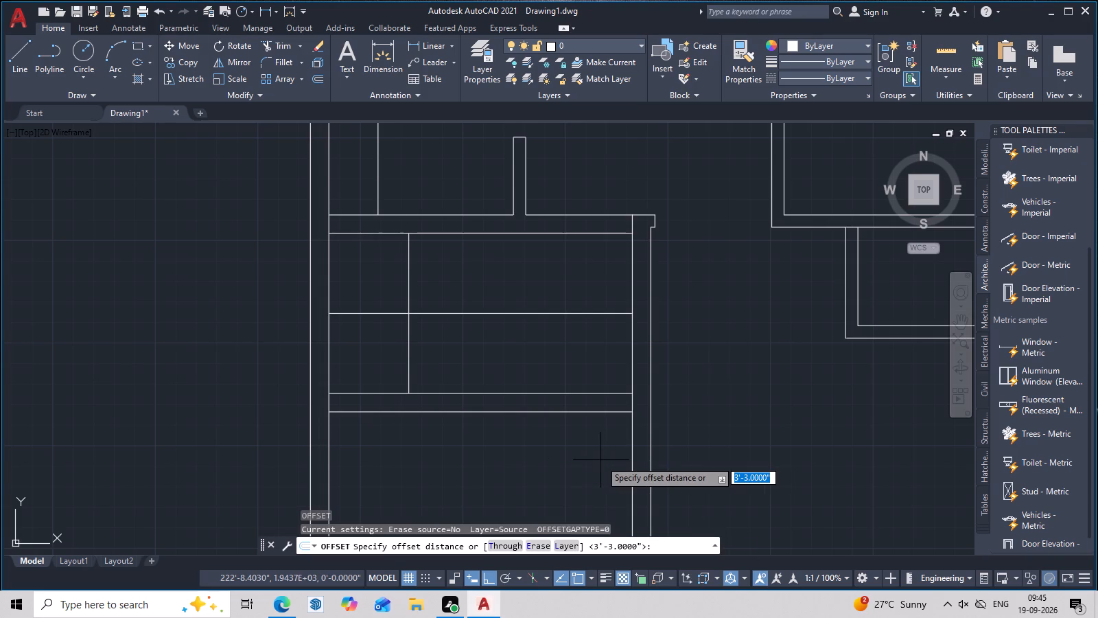
pyautogui.press('1')
pyautogui.press('Return')
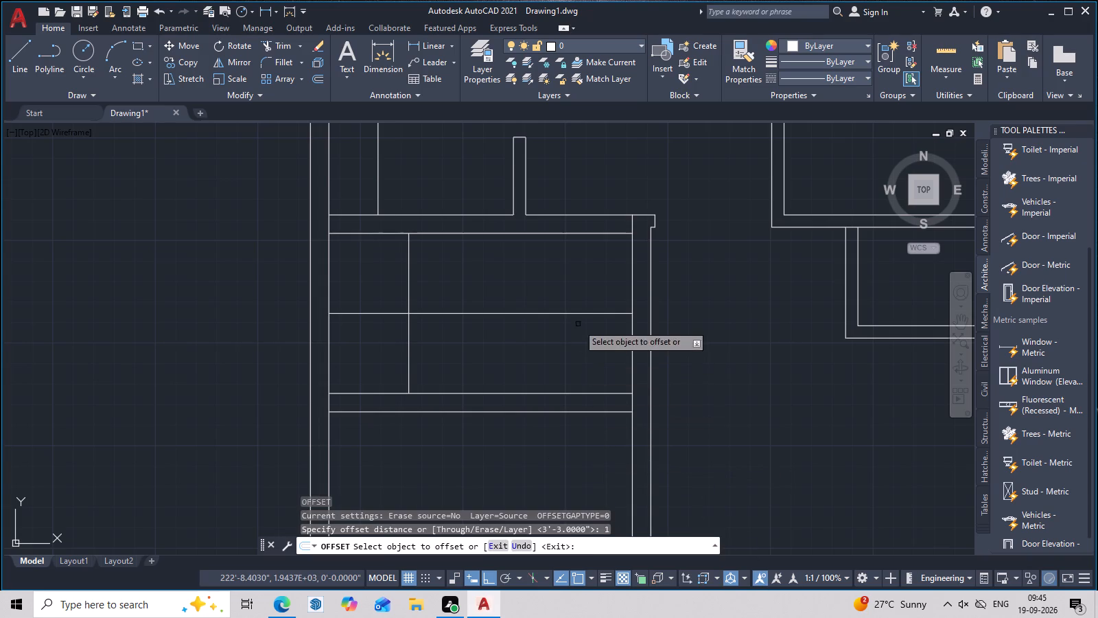
pyautogui.click(517, 314)
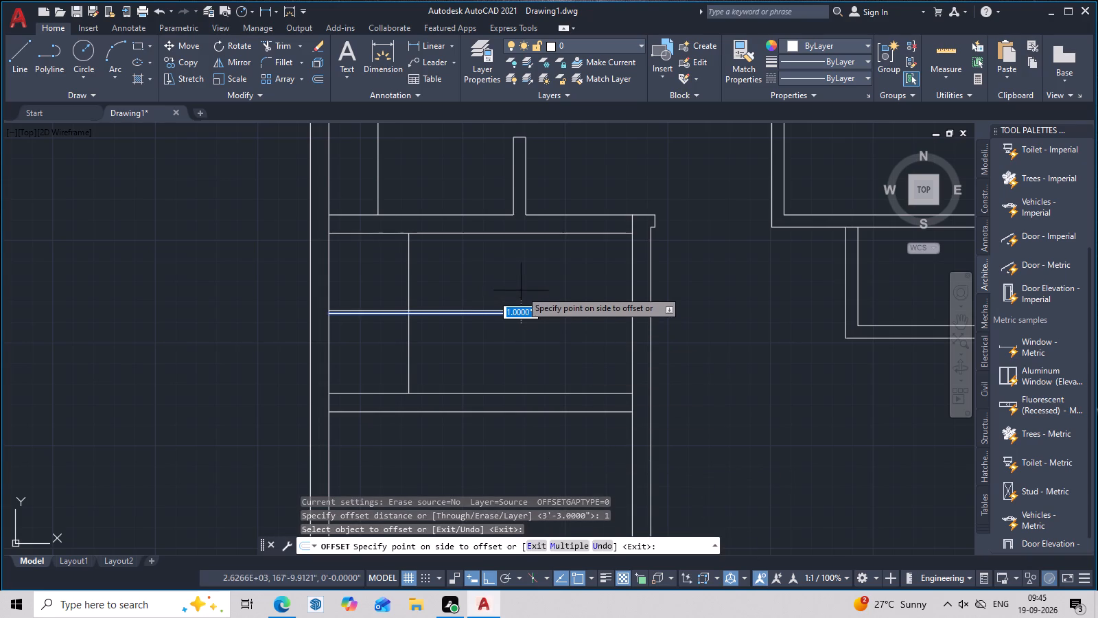
pyautogui.click(521, 290)
pyautogui.scroll(3, 498, 314)
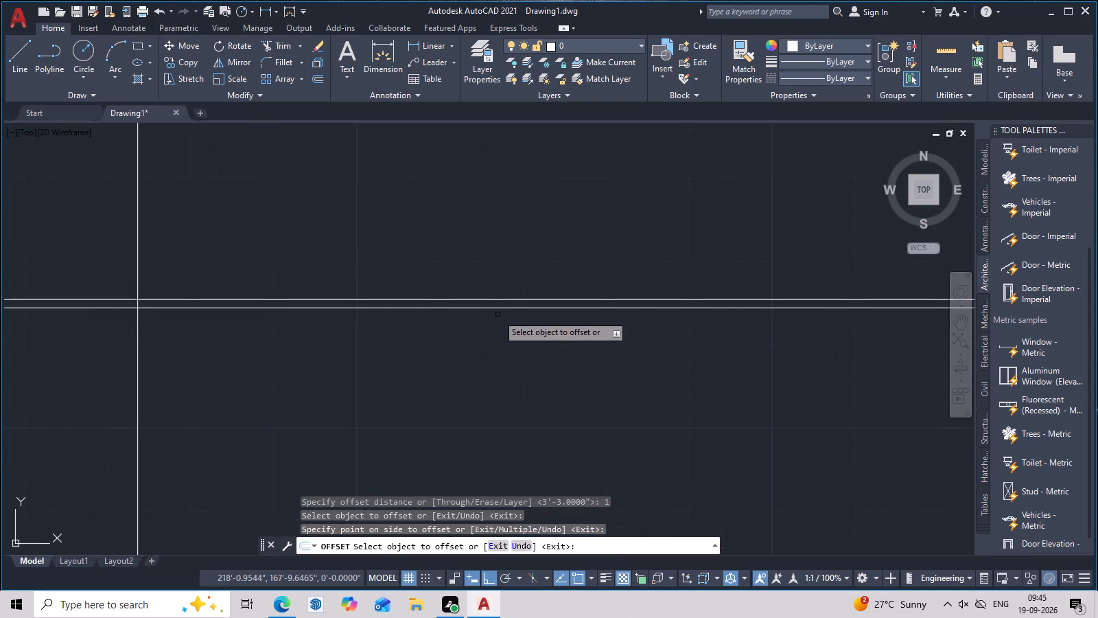
pyautogui.click(504, 310)
pyautogui.click(499, 358)
pyautogui.press('Escape')
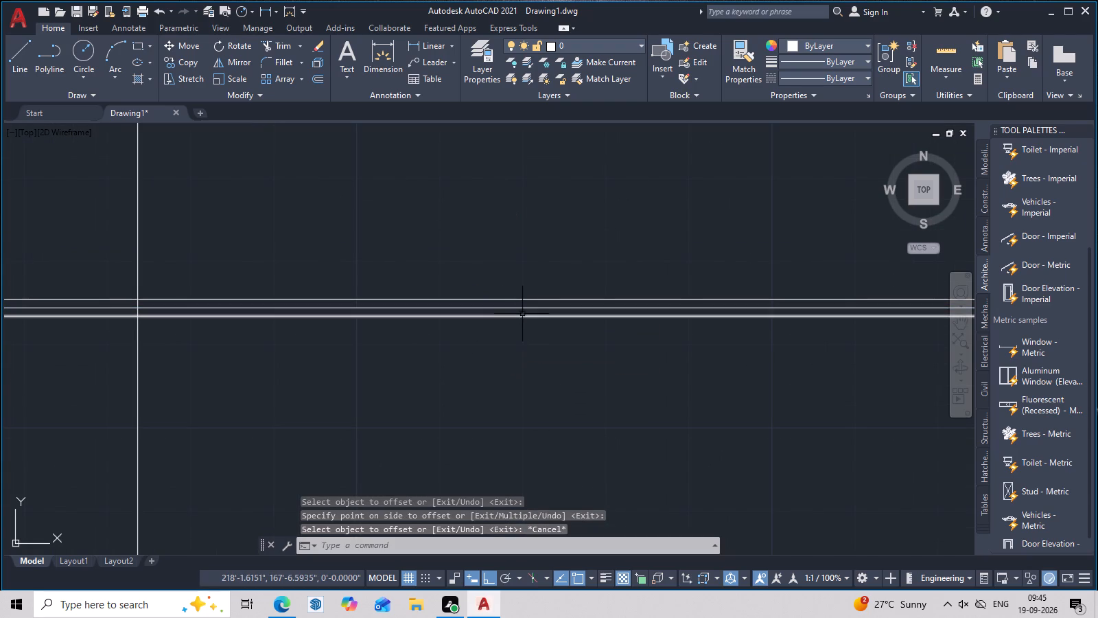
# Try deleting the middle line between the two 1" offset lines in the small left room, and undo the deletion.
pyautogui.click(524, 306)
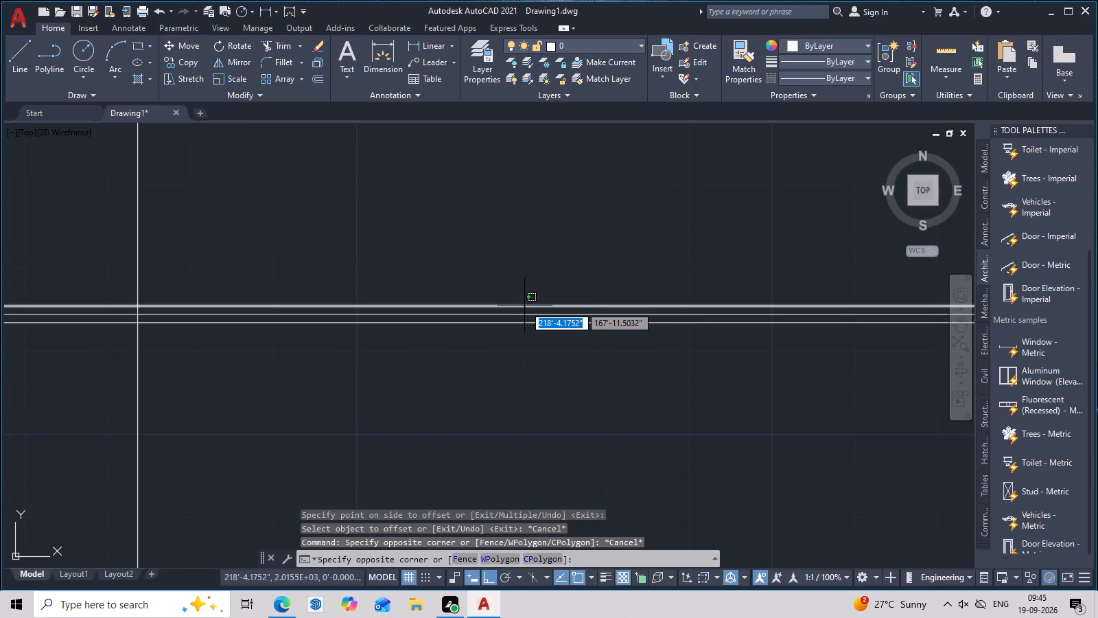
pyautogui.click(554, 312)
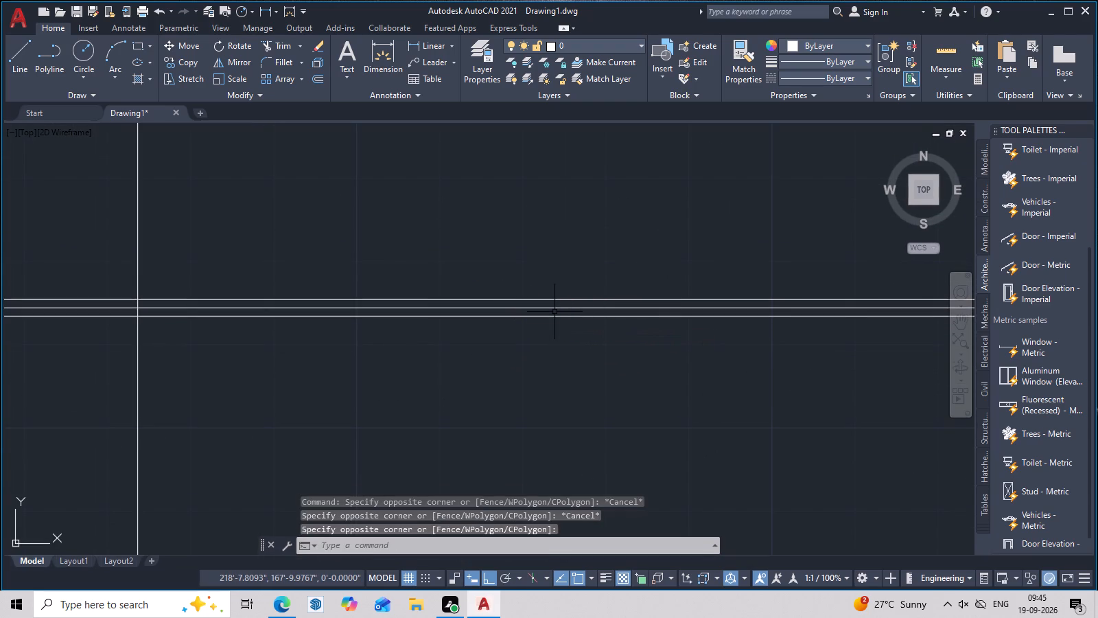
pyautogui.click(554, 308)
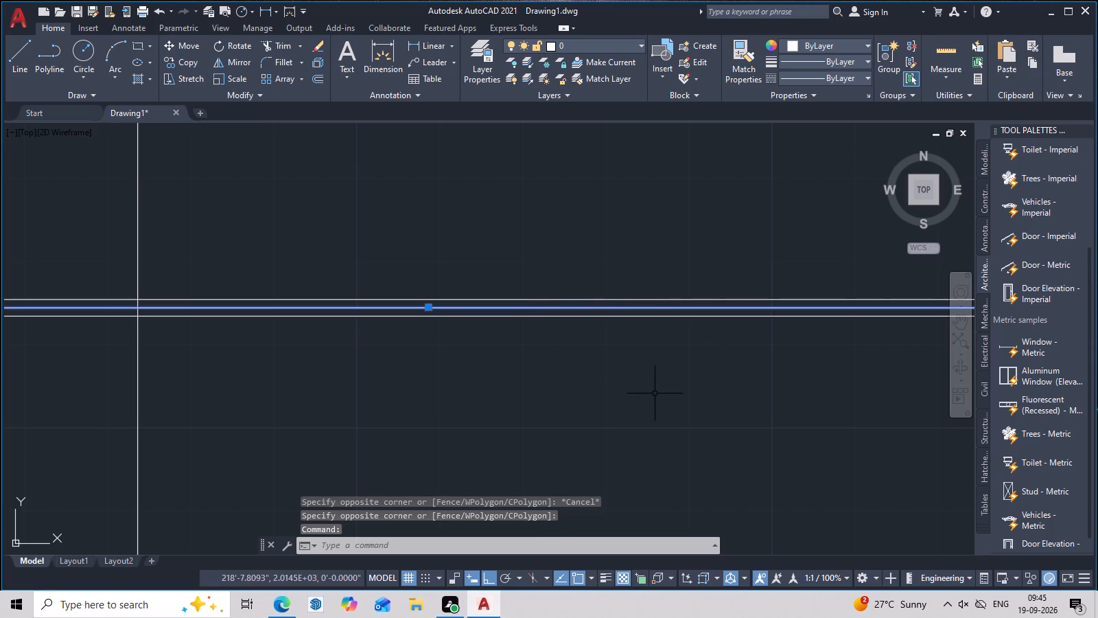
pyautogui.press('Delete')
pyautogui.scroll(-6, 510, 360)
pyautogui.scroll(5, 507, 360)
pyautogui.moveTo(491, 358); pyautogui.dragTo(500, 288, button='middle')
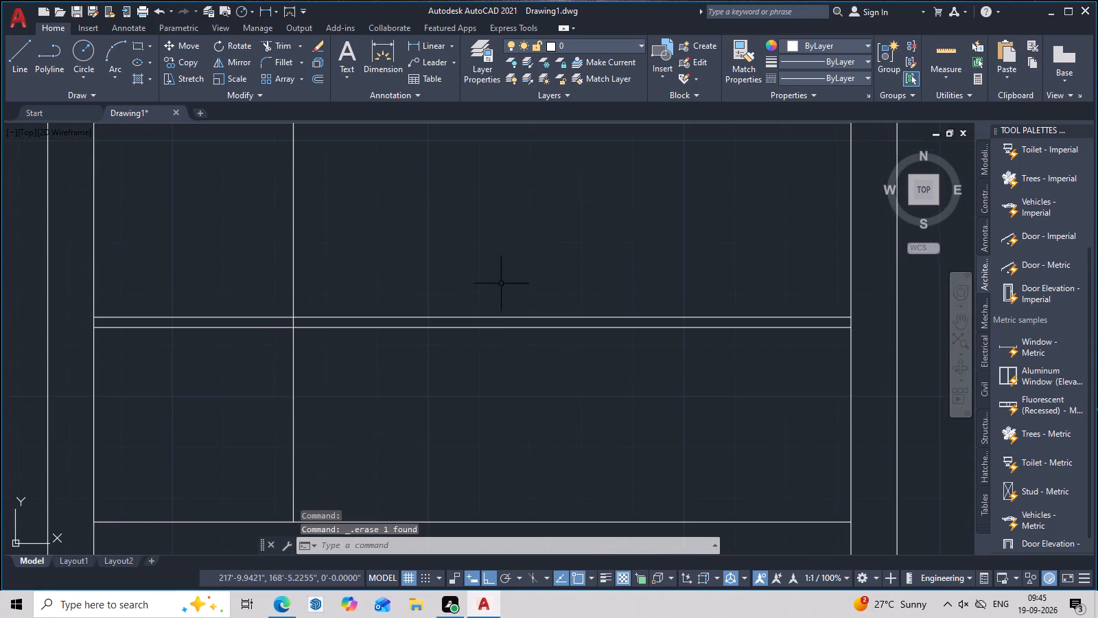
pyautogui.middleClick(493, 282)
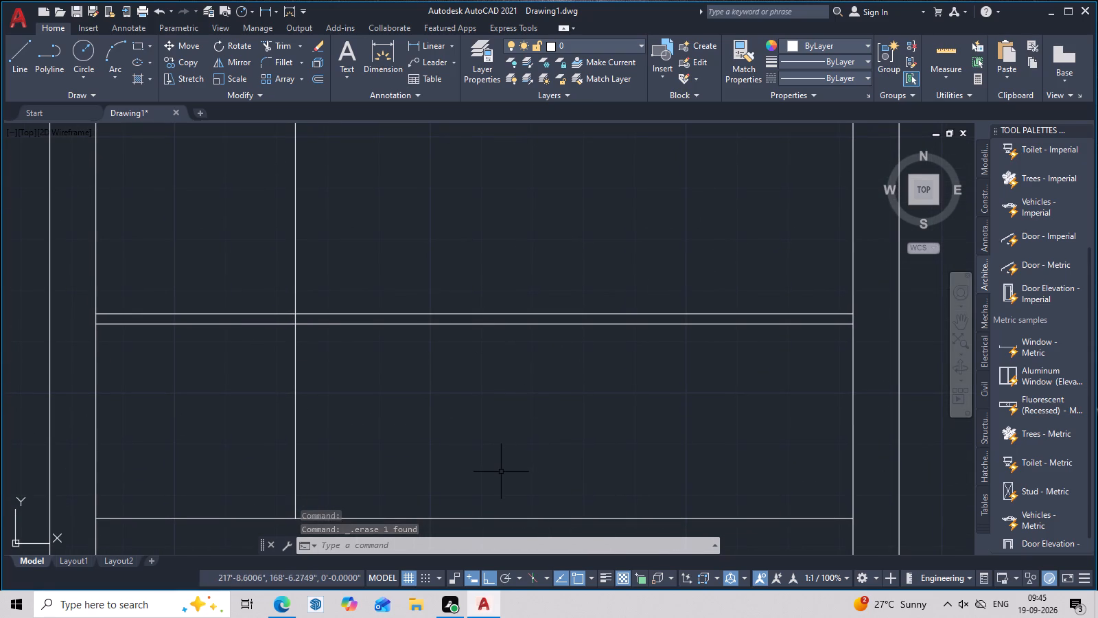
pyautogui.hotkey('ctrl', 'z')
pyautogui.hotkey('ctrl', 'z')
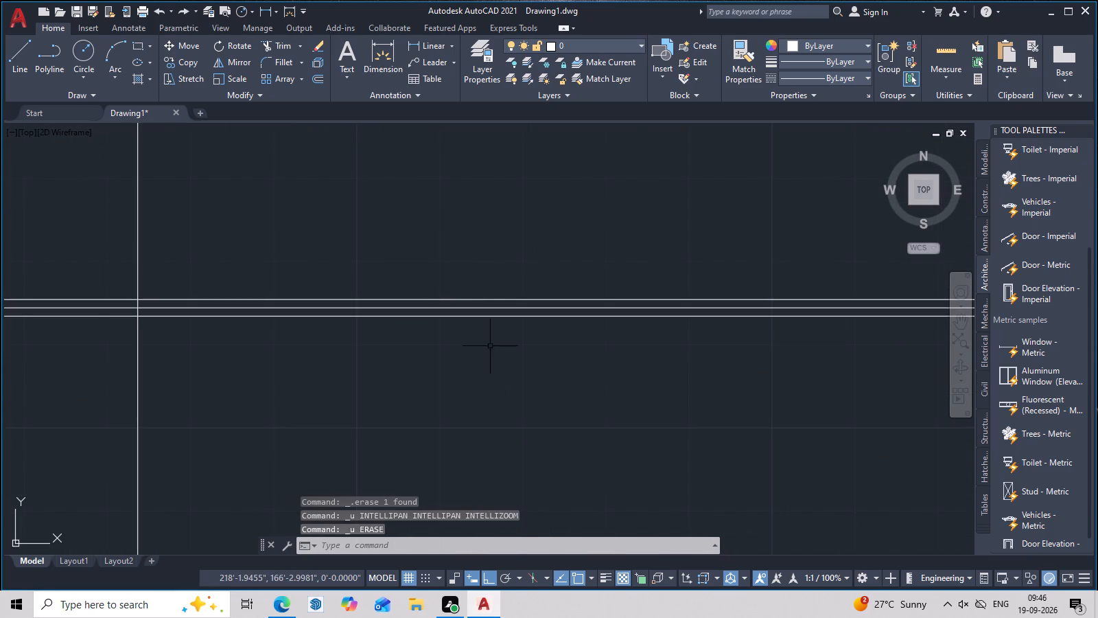
# Delete the two 1" offset lines below and above the small left room's horizontal middle line.
pyautogui.click(397, 317)
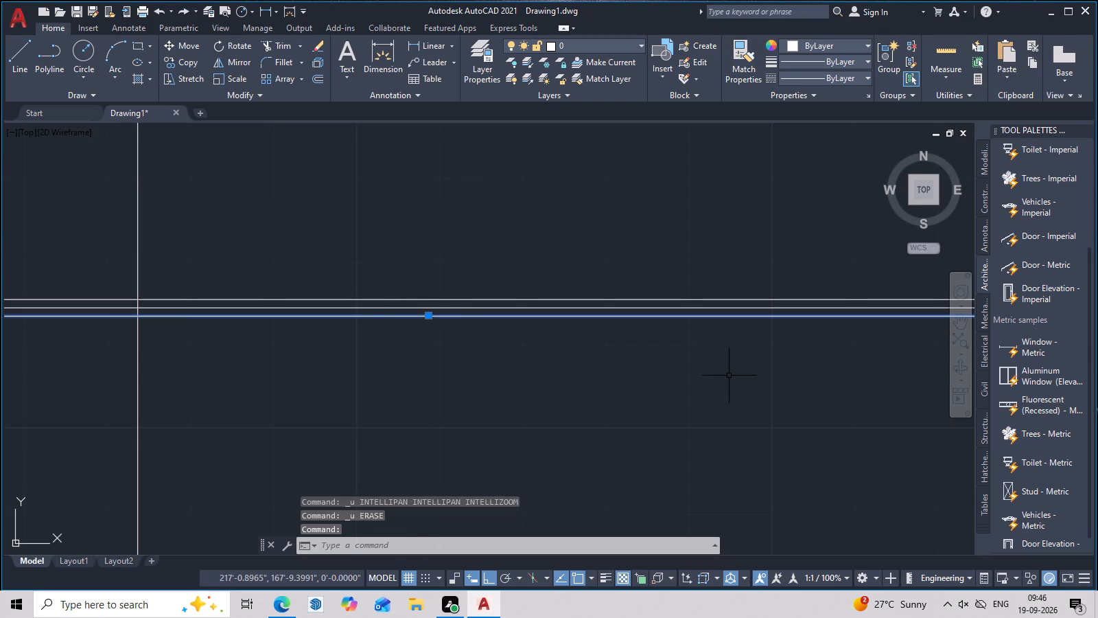
pyautogui.press('Delete')
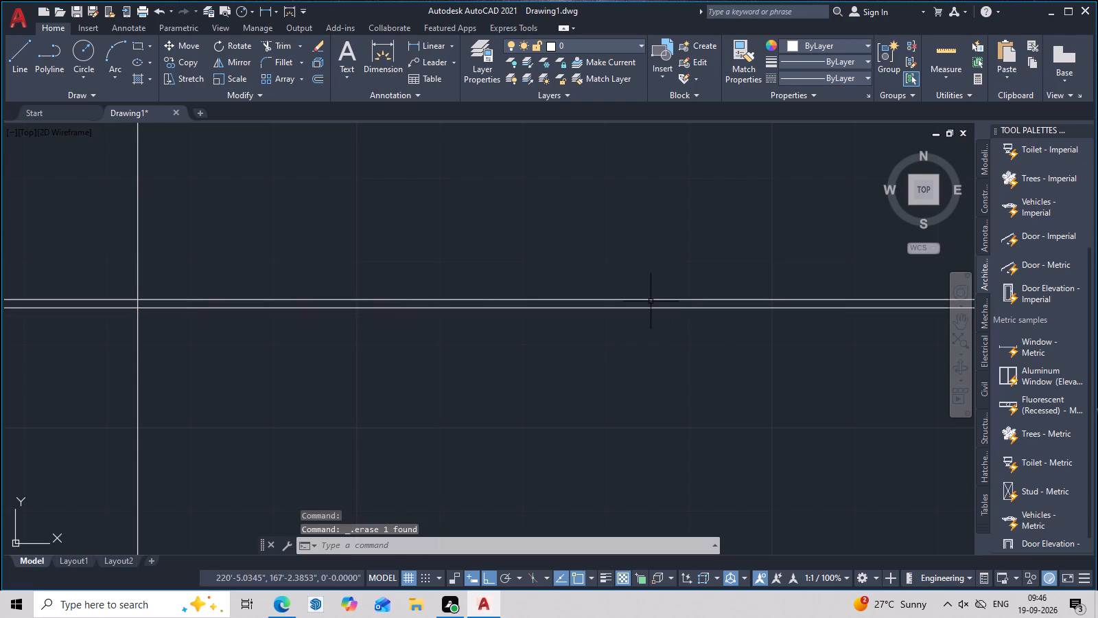
pyautogui.click(650, 300)
pyautogui.press('Delete')
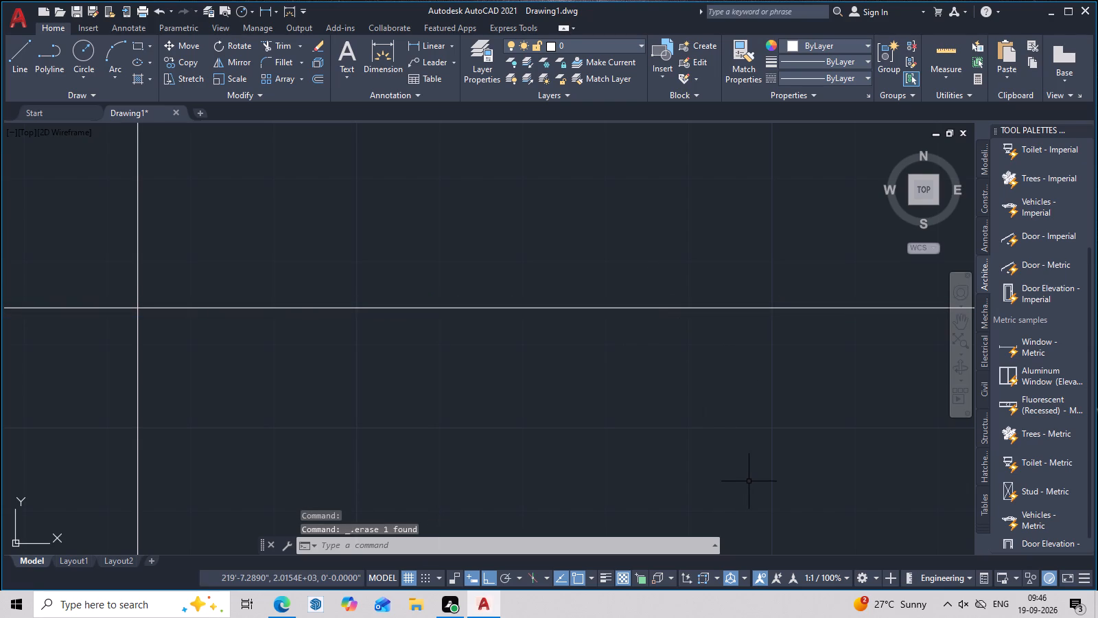
# Offset the small left room's horizontal middle line 2" to both its upper and lower sides.
pyautogui.write('o')
pyautogui.press('space')
pyautogui.write('2')
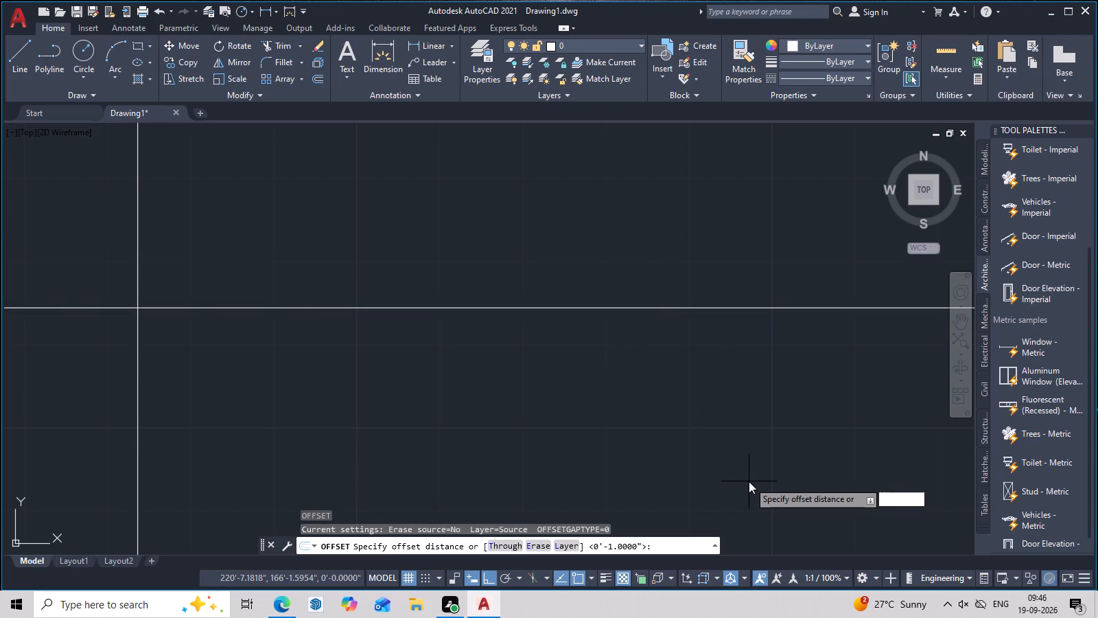
pyautogui.press('space')
pyautogui.click(644, 306)
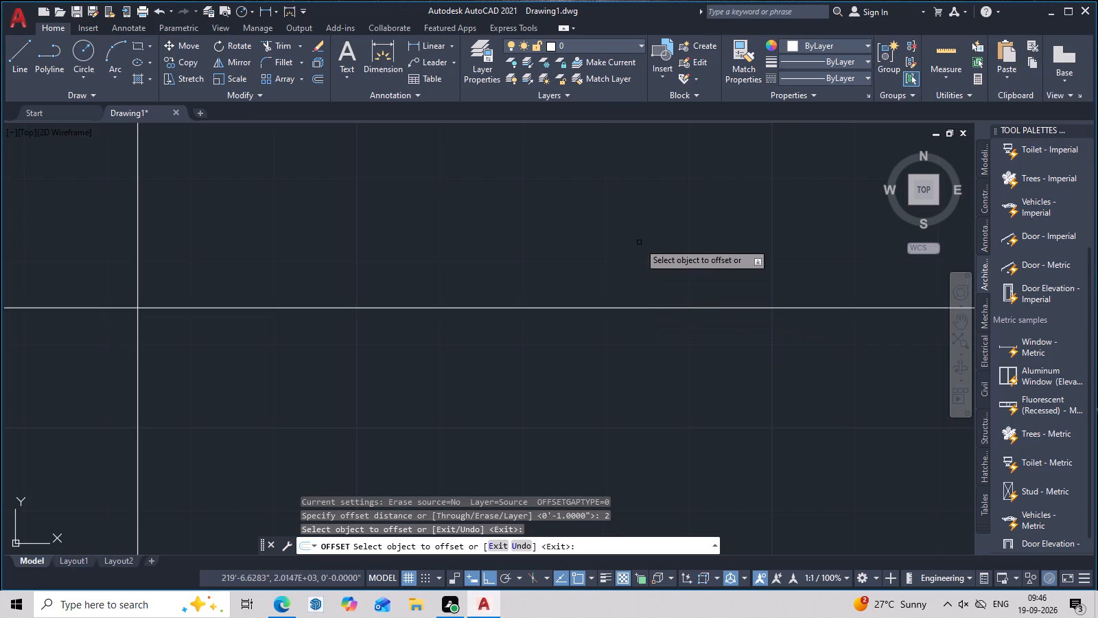
pyautogui.click(639, 310)
pyautogui.click(631, 233)
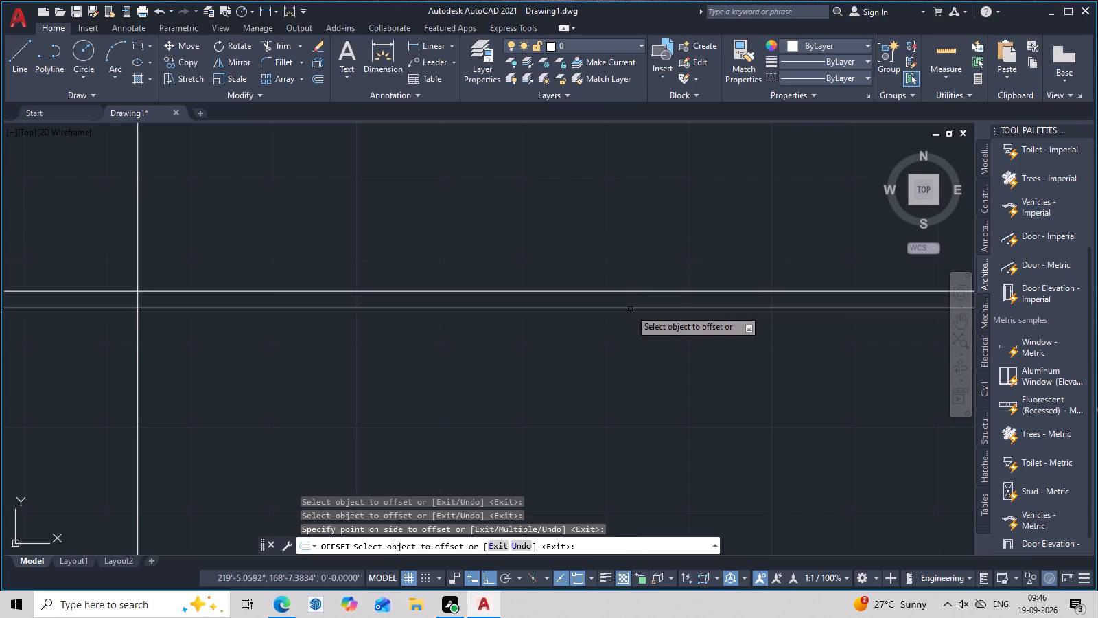
pyautogui.click(630, 308)
pyautogui.click(629, 360)
pyautogui.press('Escape')
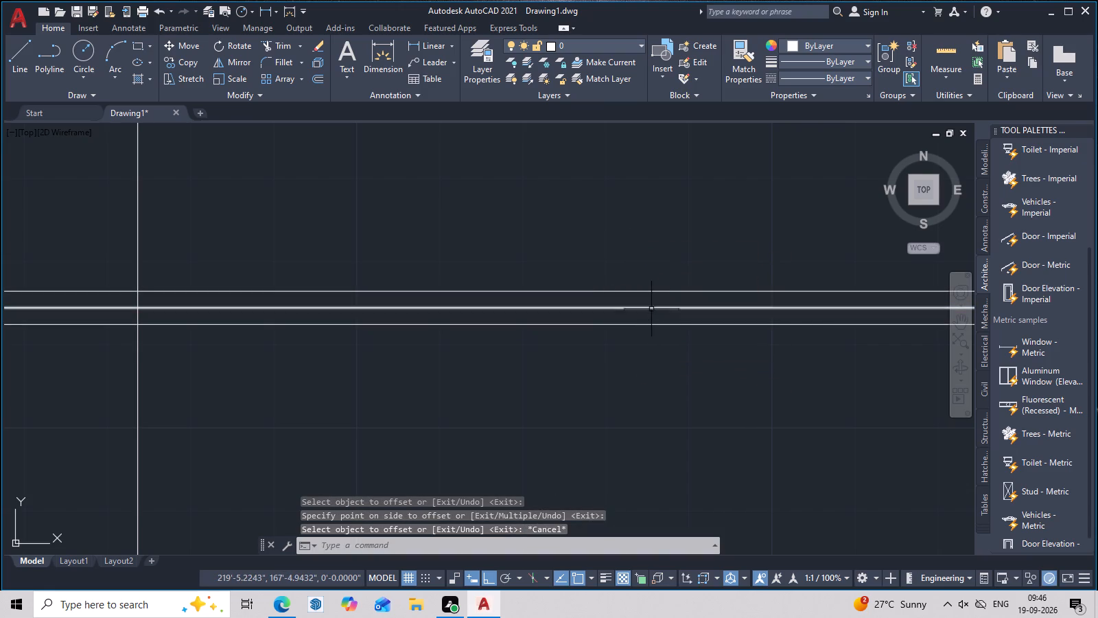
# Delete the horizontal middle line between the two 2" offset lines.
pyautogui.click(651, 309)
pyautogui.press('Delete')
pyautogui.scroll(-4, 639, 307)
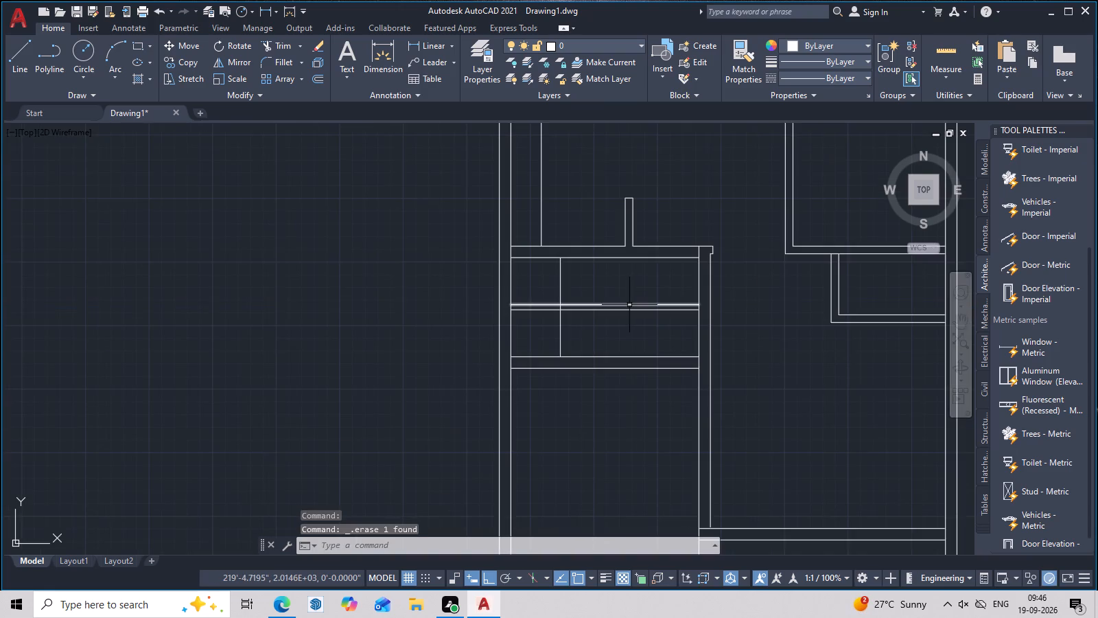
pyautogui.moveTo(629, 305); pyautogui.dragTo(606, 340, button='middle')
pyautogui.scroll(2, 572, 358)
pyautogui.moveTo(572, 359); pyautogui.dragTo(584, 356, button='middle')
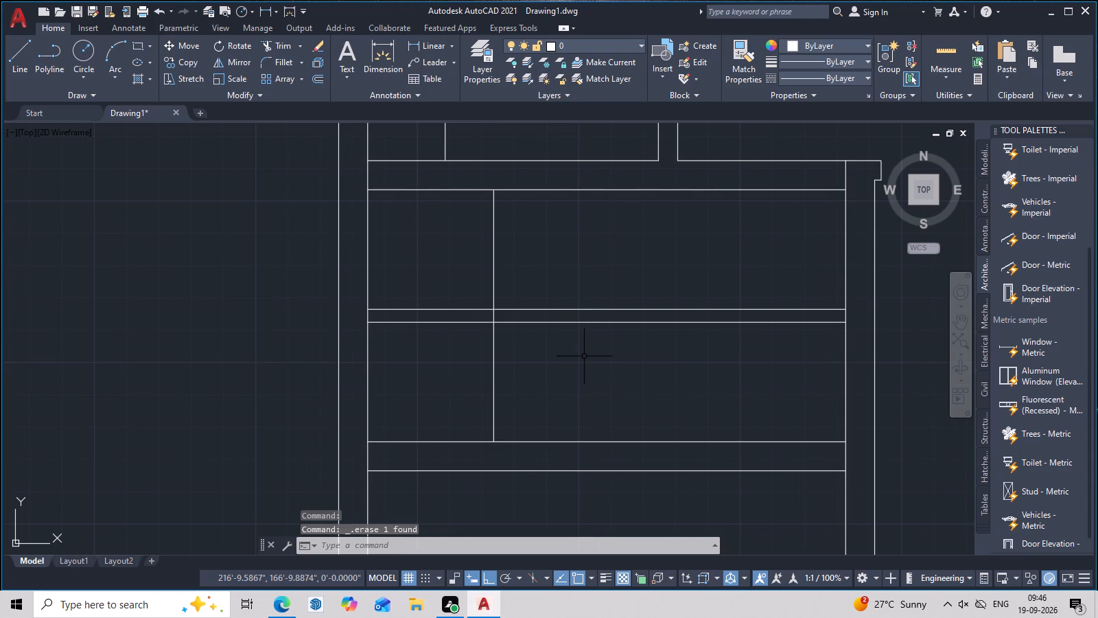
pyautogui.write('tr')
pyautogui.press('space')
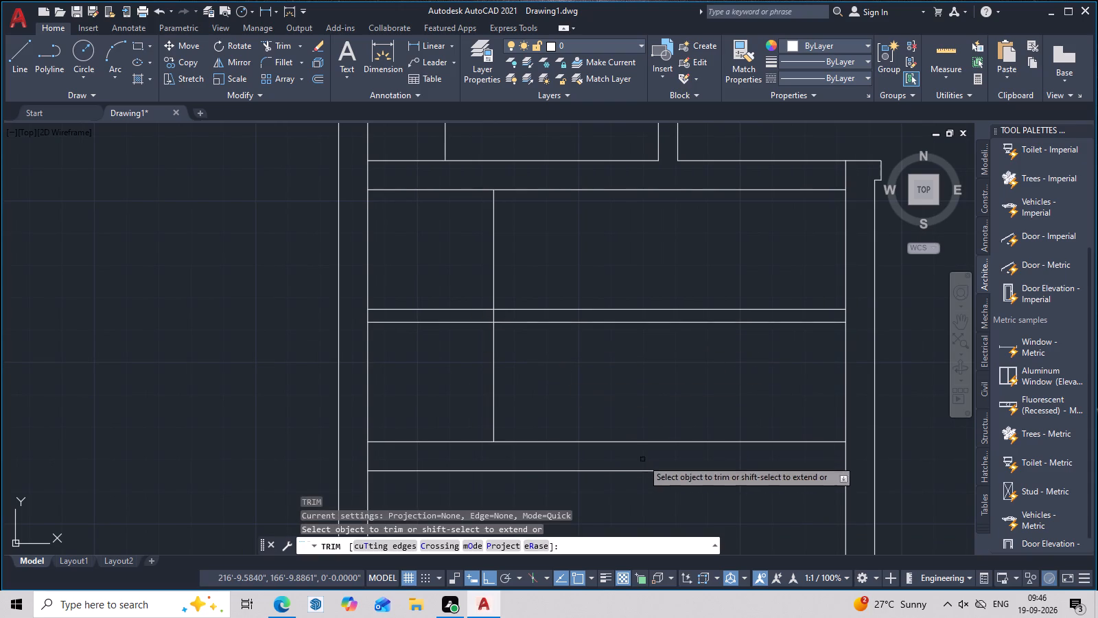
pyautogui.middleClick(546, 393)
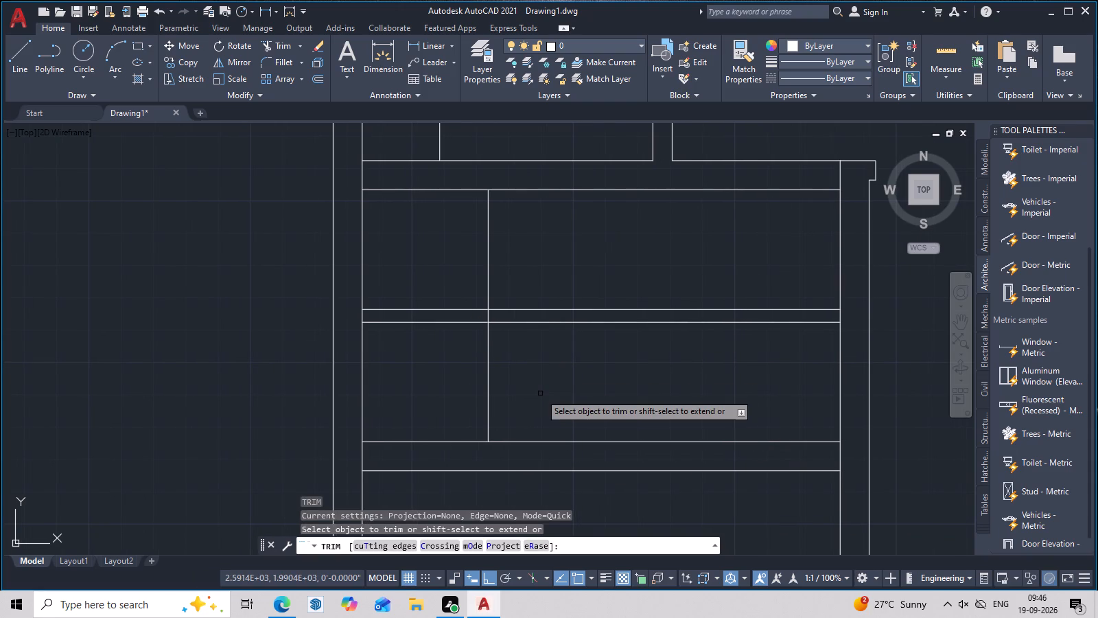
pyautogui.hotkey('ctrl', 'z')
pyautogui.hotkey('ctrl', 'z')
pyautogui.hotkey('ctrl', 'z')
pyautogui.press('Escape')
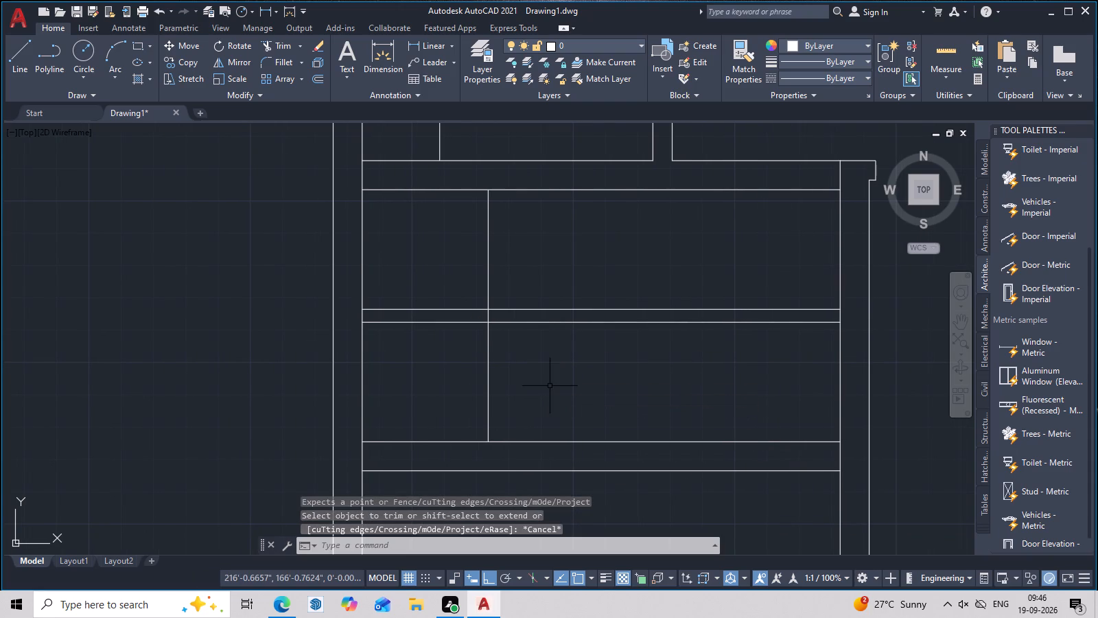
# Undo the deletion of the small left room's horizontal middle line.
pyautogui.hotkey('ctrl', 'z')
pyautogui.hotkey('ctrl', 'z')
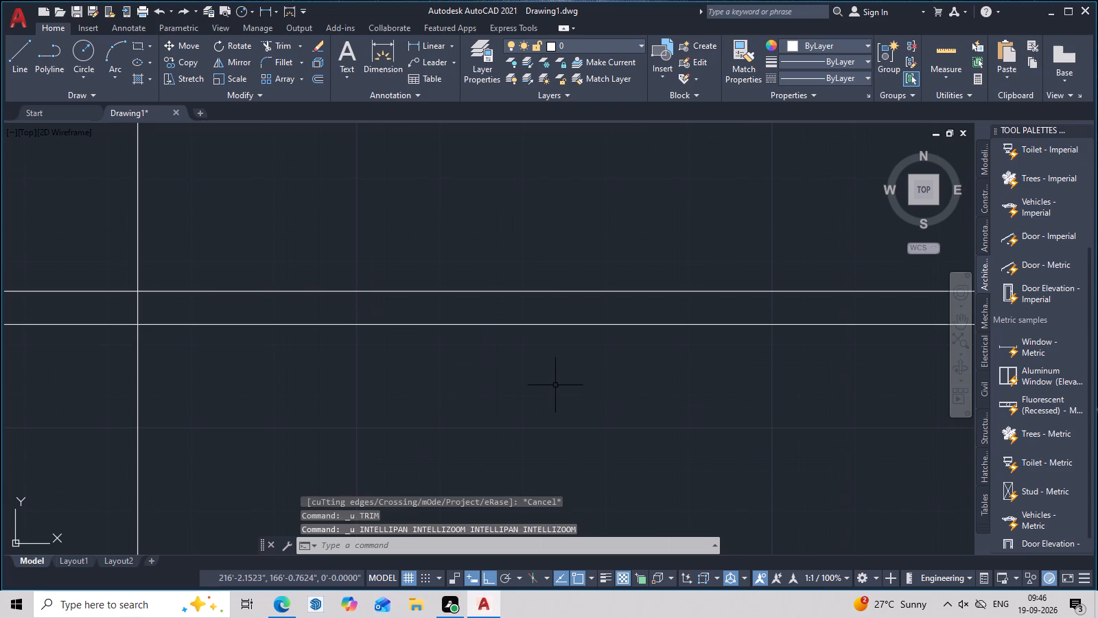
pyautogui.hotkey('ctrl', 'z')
# Add a vertical linear dimension from the horizontal middle line up to the upper partition's inner line, just left of the vertical division line.
pyautogui.scroll(-3, 558, 384)
pyautogui.moveTo(558, 384); pyautogui.dragTo(562, 393, button='middle')
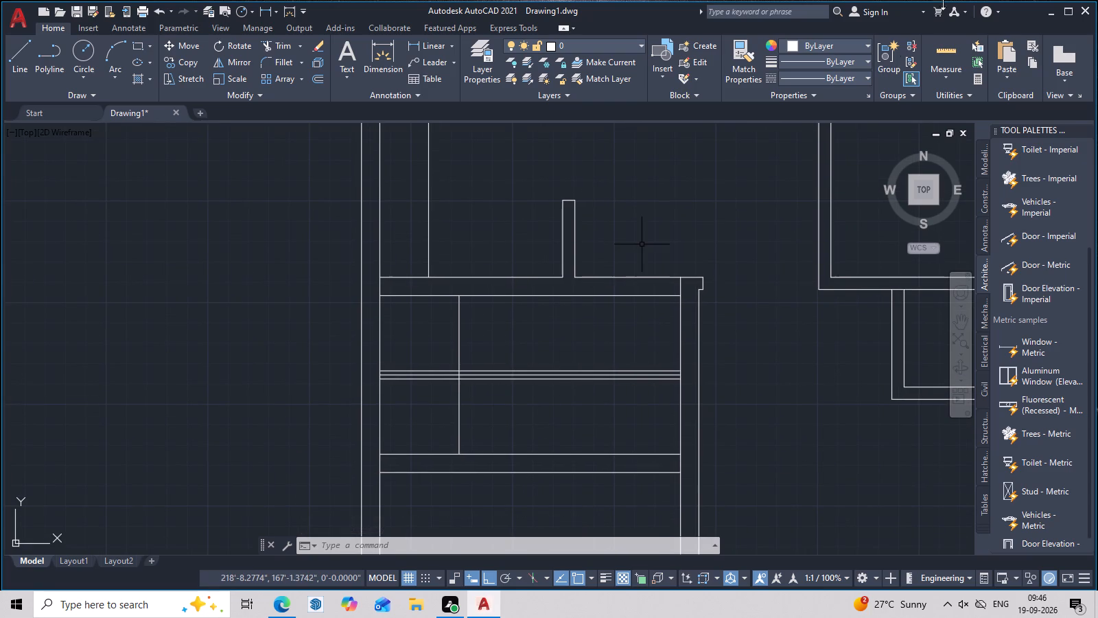
pyautogui.scroll(3, 441, 360)
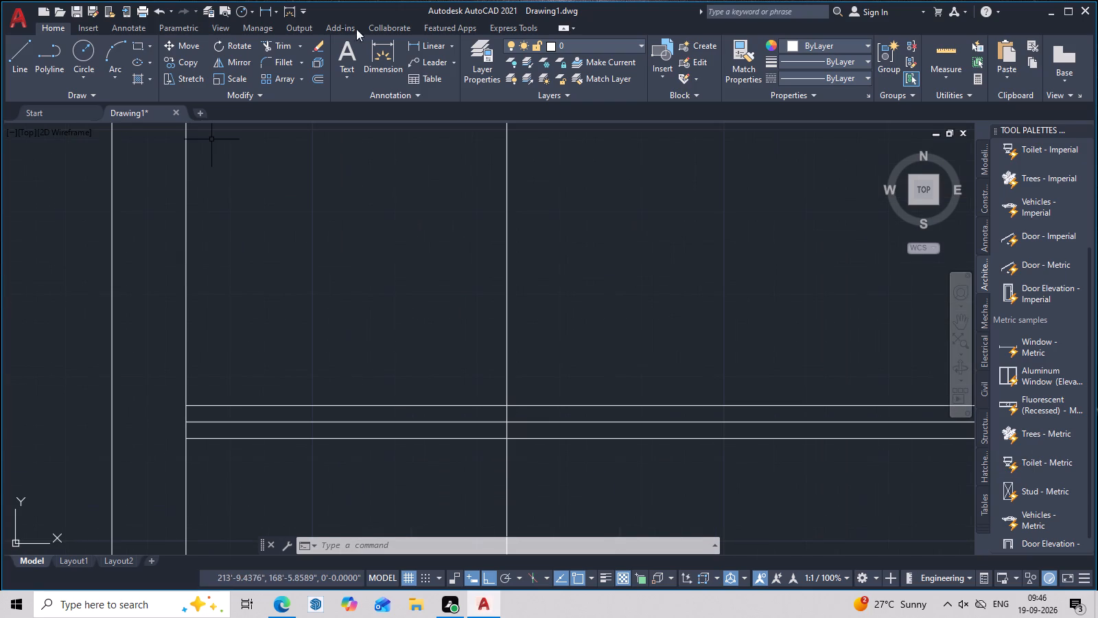
pyautogui.click(424, 39)
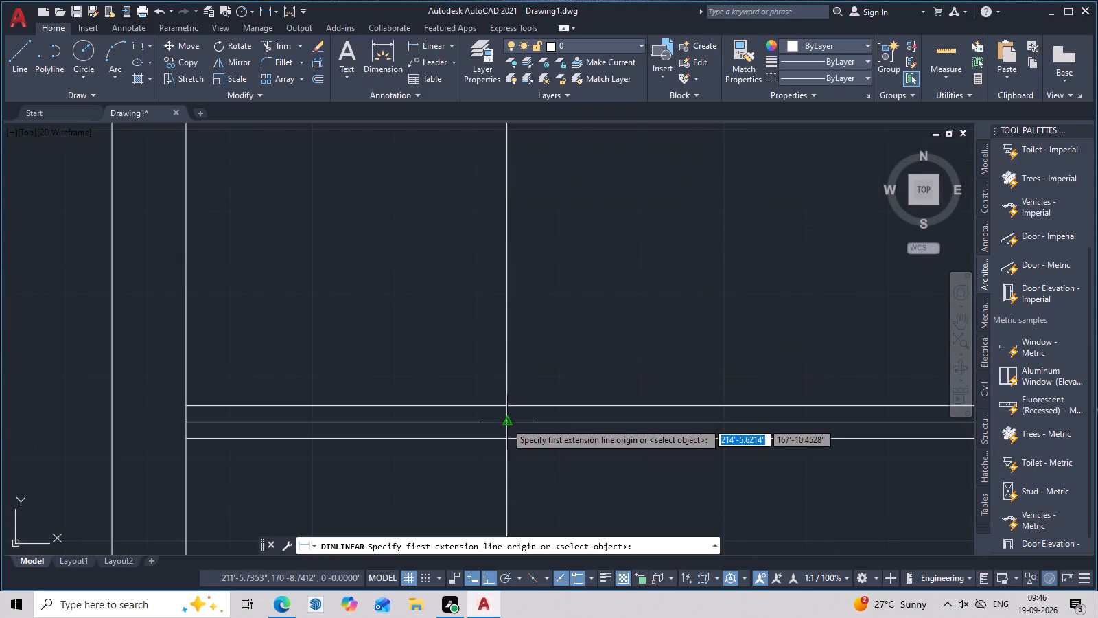
pyautogui.click(509, 422)
pyautogui.moveTo(505, 240); pyautogui.dragTo(491, 357, button='middle')
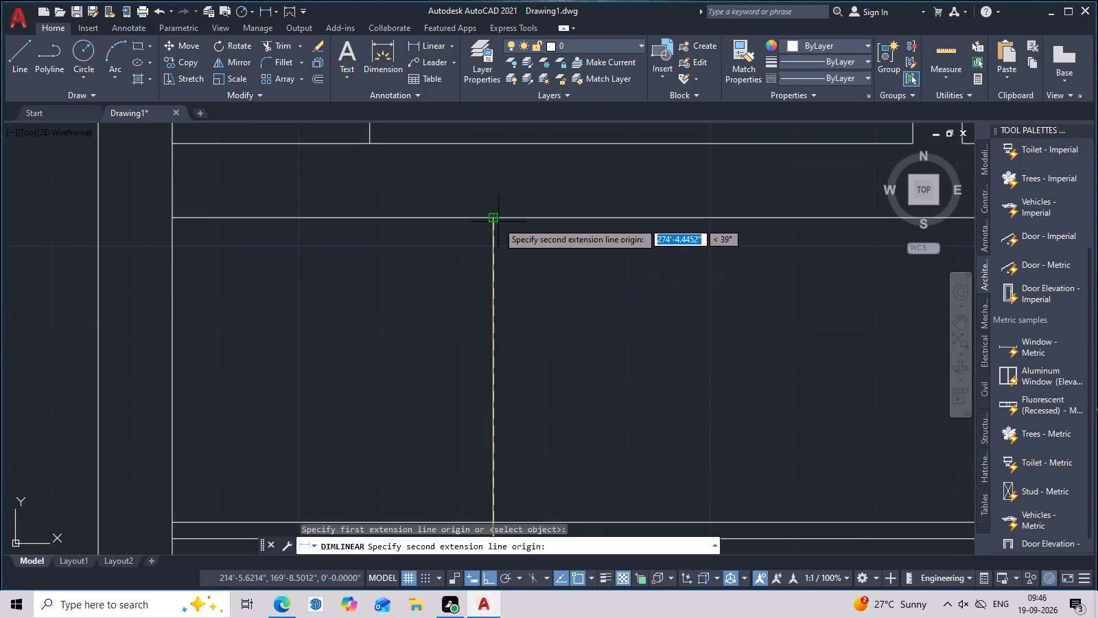
pyautogui.click(492, 221)
pyautogui.click(460, 233)
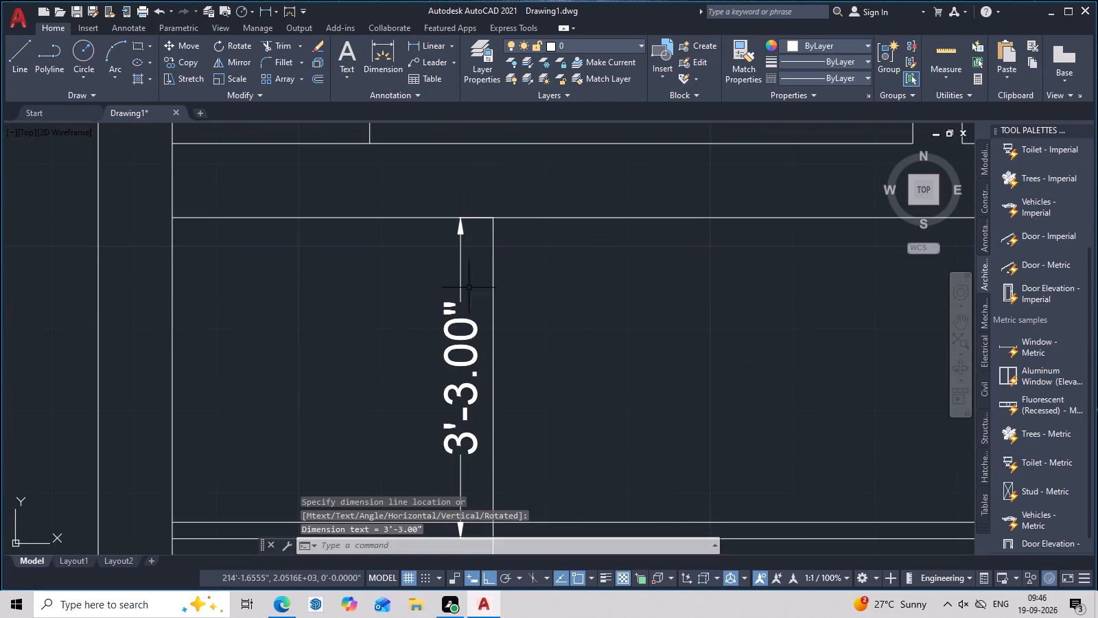
# Trim away the horizontal middle line on both sides of the vertical division line, keeping the two 2" offset lines.
pyautogui.scroll(-2, 471, 293)
pyautogui.moveTo(488, 325); pyautogui.dragTo(493, 294, button='middle')
pyautogui.scroll(1, 493, 326)
pyautogui.moveTo(499, 334); pyautogui.dragTo(476, 303, button='middle')
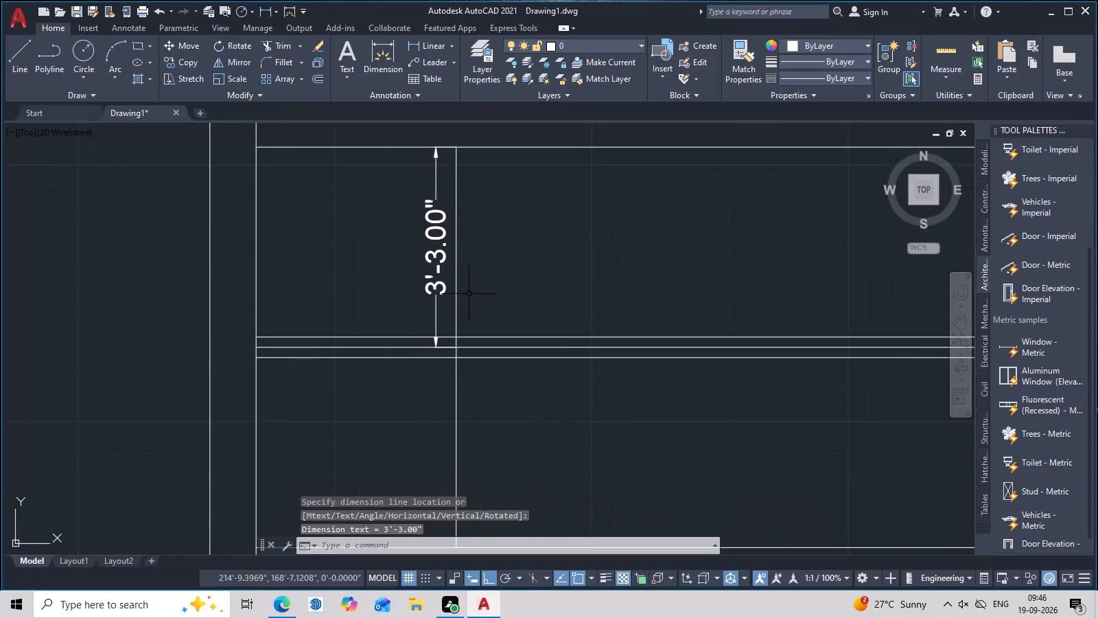
pyautogui.scroll(1, 576, 369)
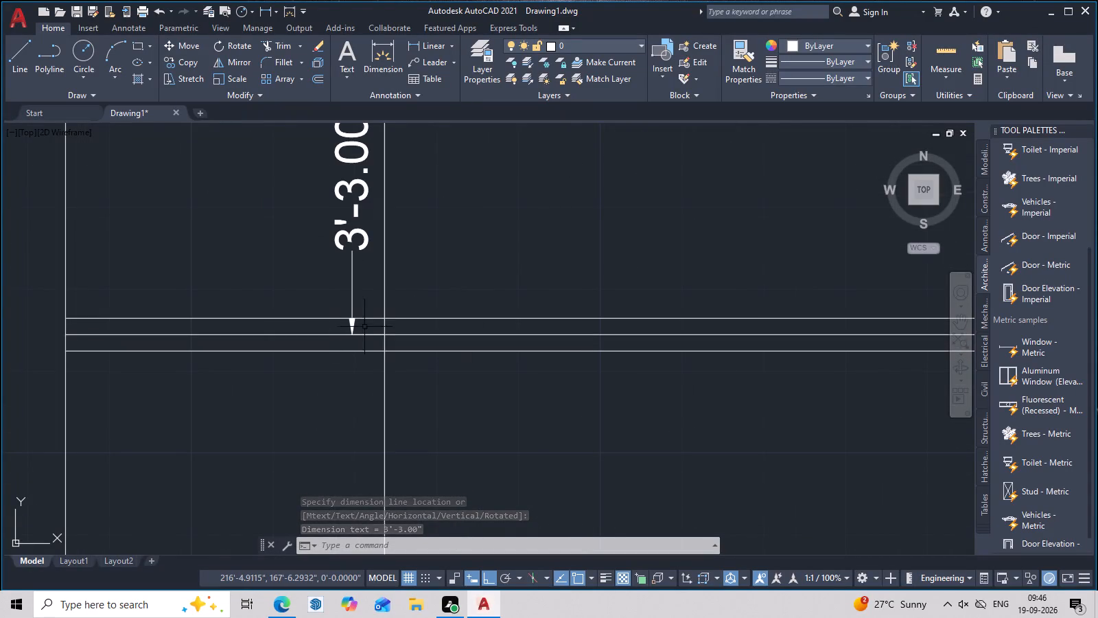
pyautogui.press('Escape')
pyautogui.write('tr')
pyautogui.press('space')
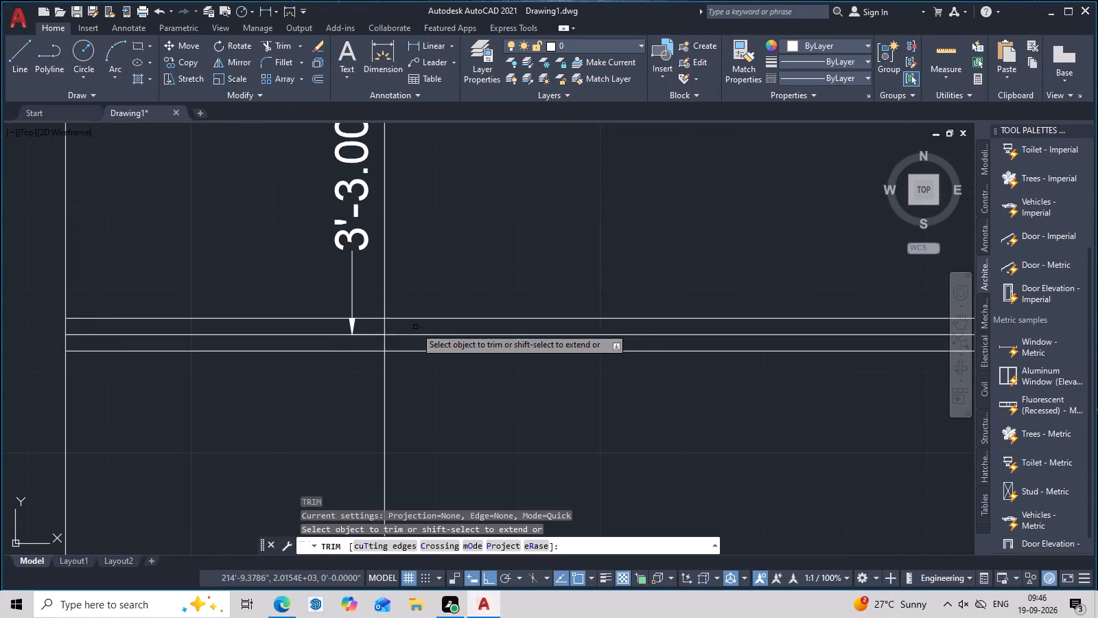
pyautogui.click(440, 335)
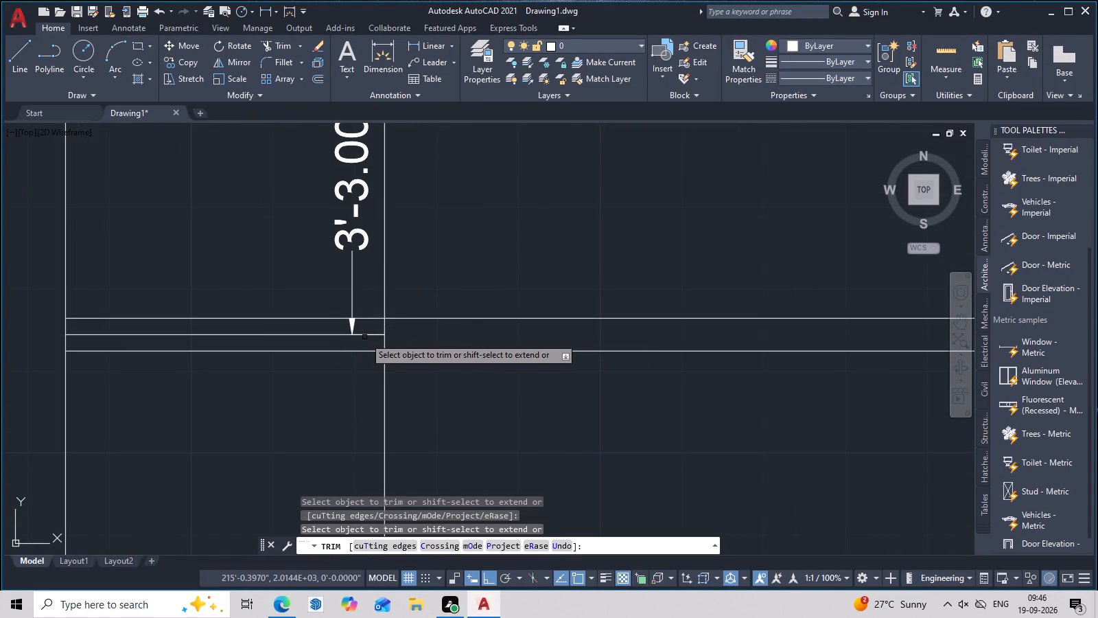
pyautogui.click(364, 337)
pyautogui.click(369, 334)
pyautogui.scroll(2, 368, 335)
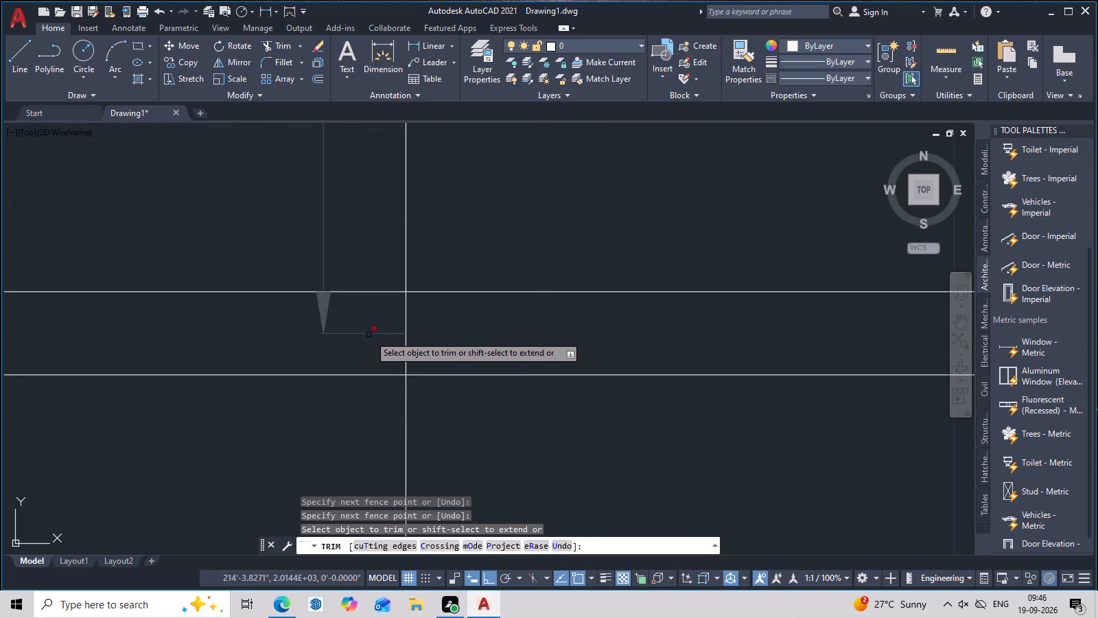
pyautogui.scroll(-5, 461, 340)
pyautogui.press('Escape')
# Examine the small left room's horizontal divider, vertical division line and vertical dimension.
pyautogui.moveTo(559, 311); pyautogui.dragTo(562, 297, button='middle')
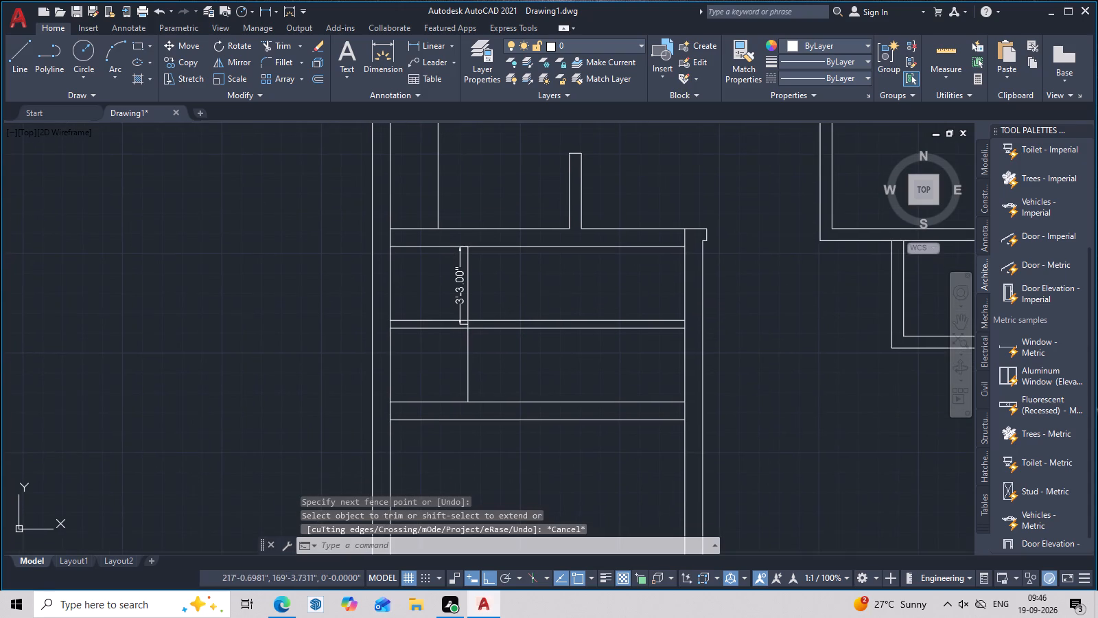
pyautogui.scroll(2, 455, 302)
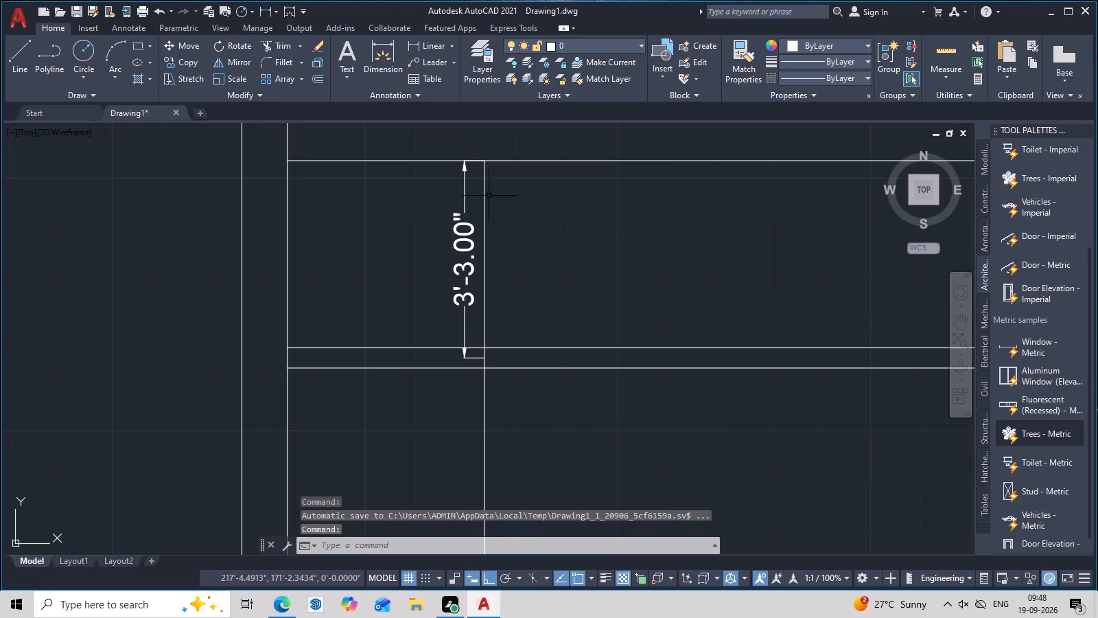
pyautogui.moveTo(491, 315); pyautogui.dragTo(371, 422, button='middle')
pyautogui.scroll(3, 343, 410)
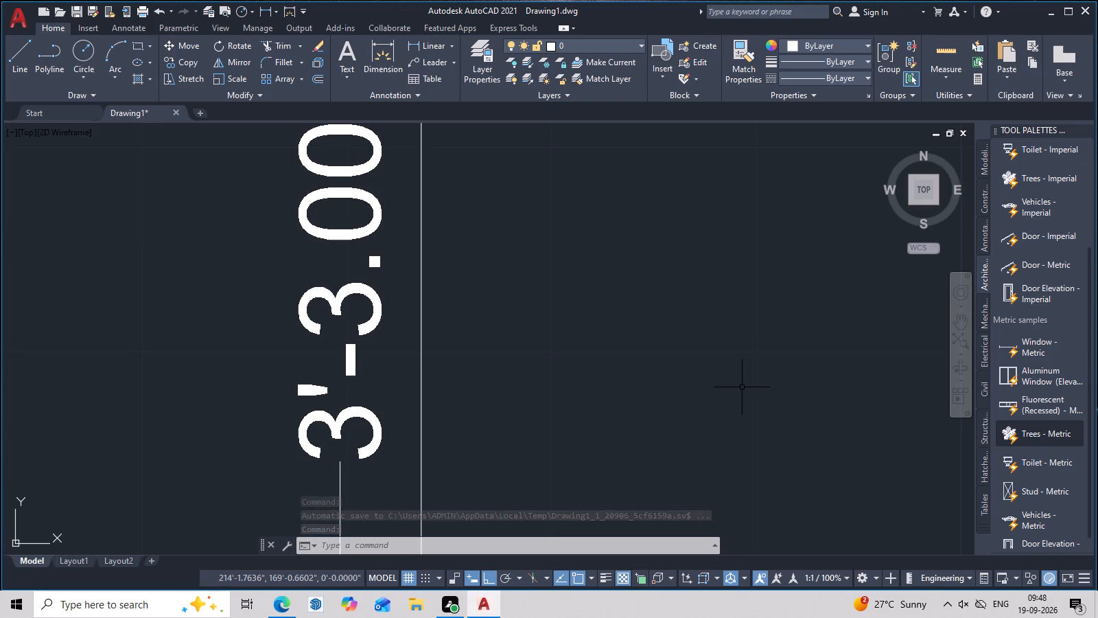
pyautogui.scroll(-2, 810, 501)
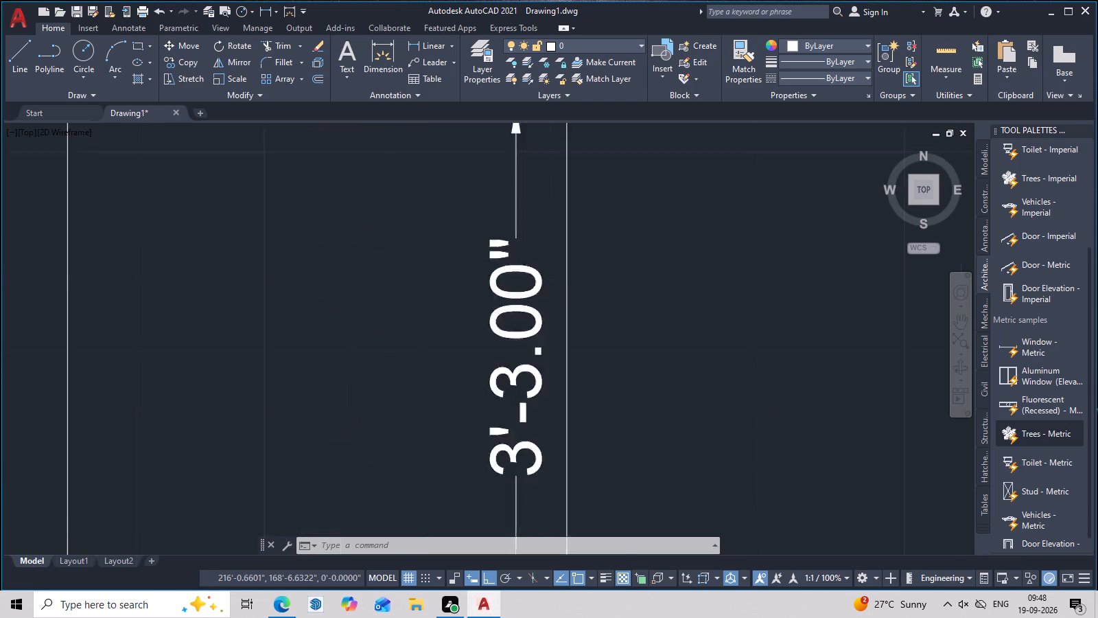
pyautogui.scroll(-3, 802, 479)
pyautogui.moveTo(811, 446); pyautogui.dragTo(519, 390, button='middle')
pyautogui.scroll(2, 470, 462)
pyautogui.moveTo(529, 450); pyautogui.dragTo(511, 348, button='middle')
pyautogui.scroll(1, 529, 450)
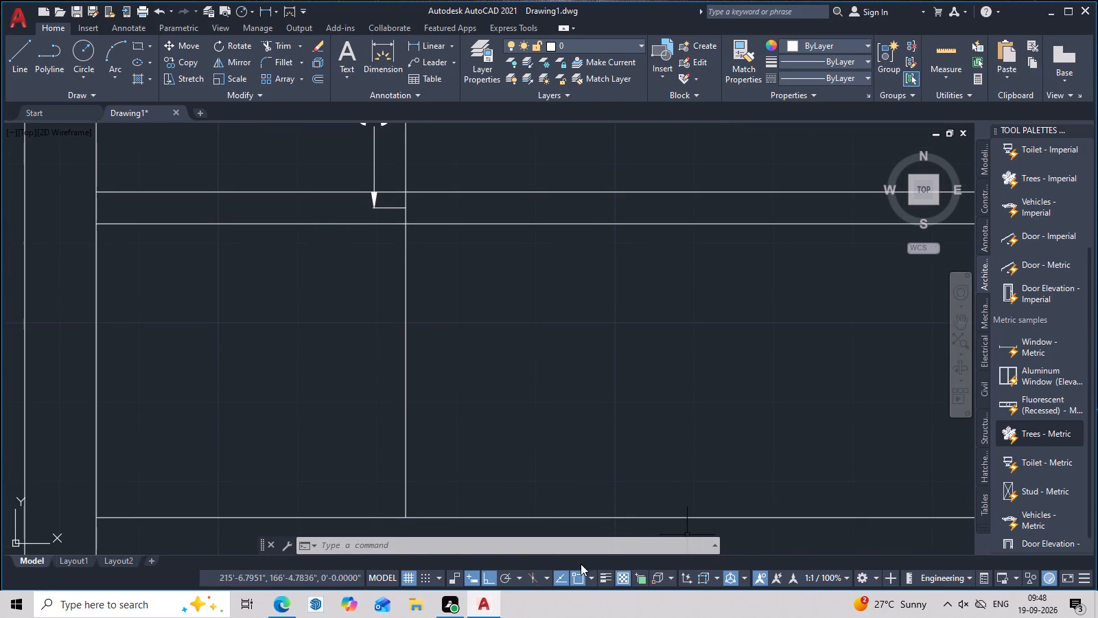
pyautogui.scroll(-3, 581, 558)
pyautogui.scroll(-2, 422, 362)
pyautogui.moveTo(424, 387); pyautogui.dragTo(428, 485, button='middle')
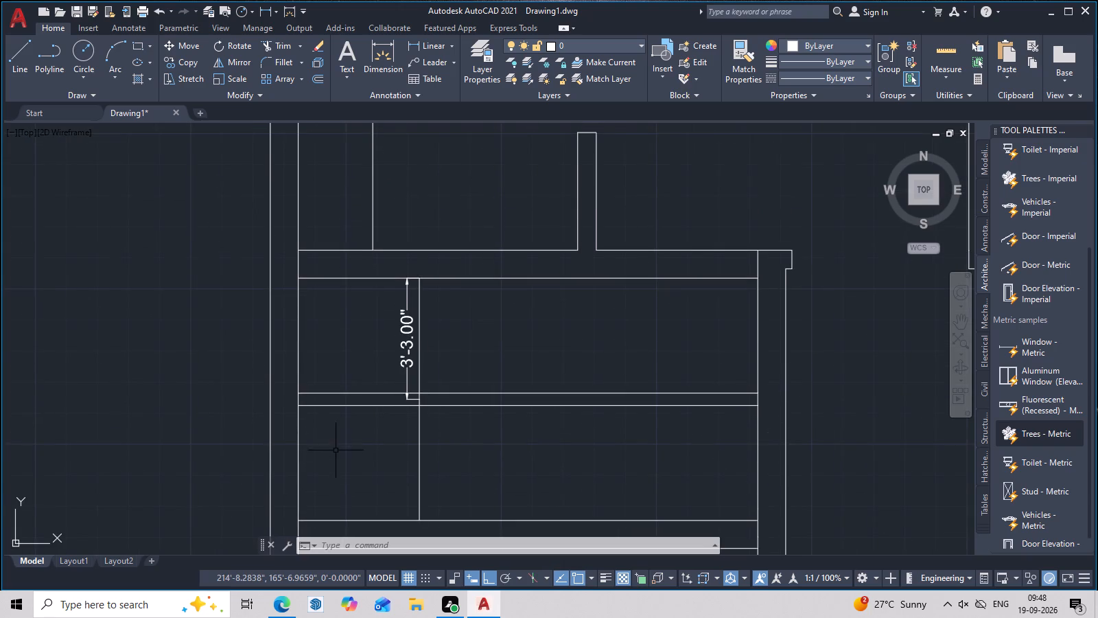
# Add a vertical linear dimension over the small left room's full inner height, just inside its left wall.
pyautogui.moveTo(338, 447); pyautogui.dragTo(366, 376, button='middle')
pyautogui.click(428, 47)
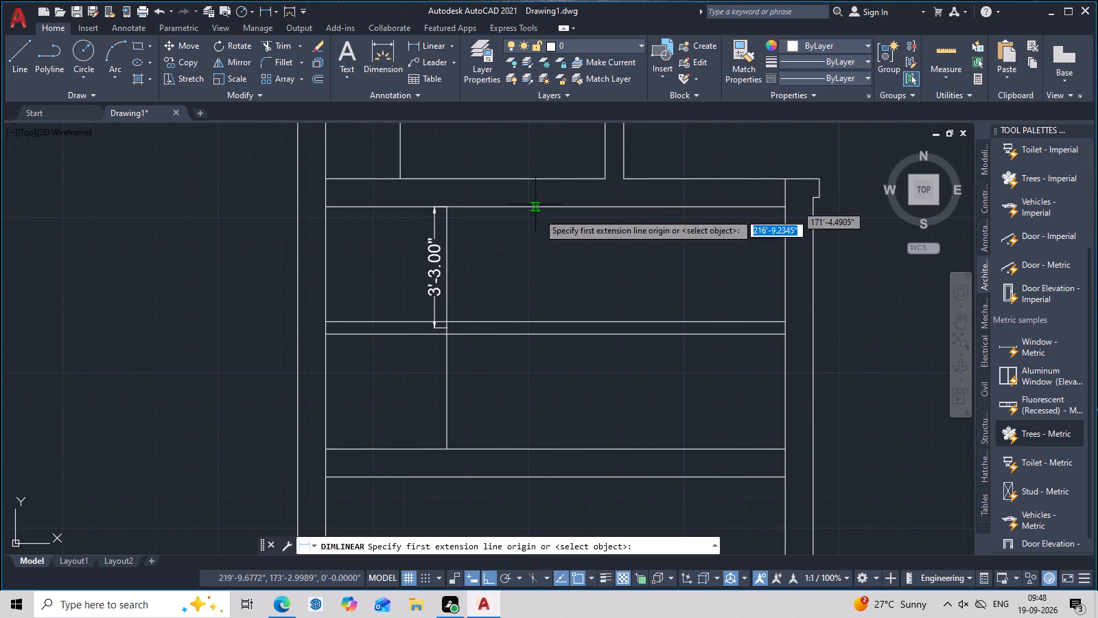
pyautogui.click(327, 454)
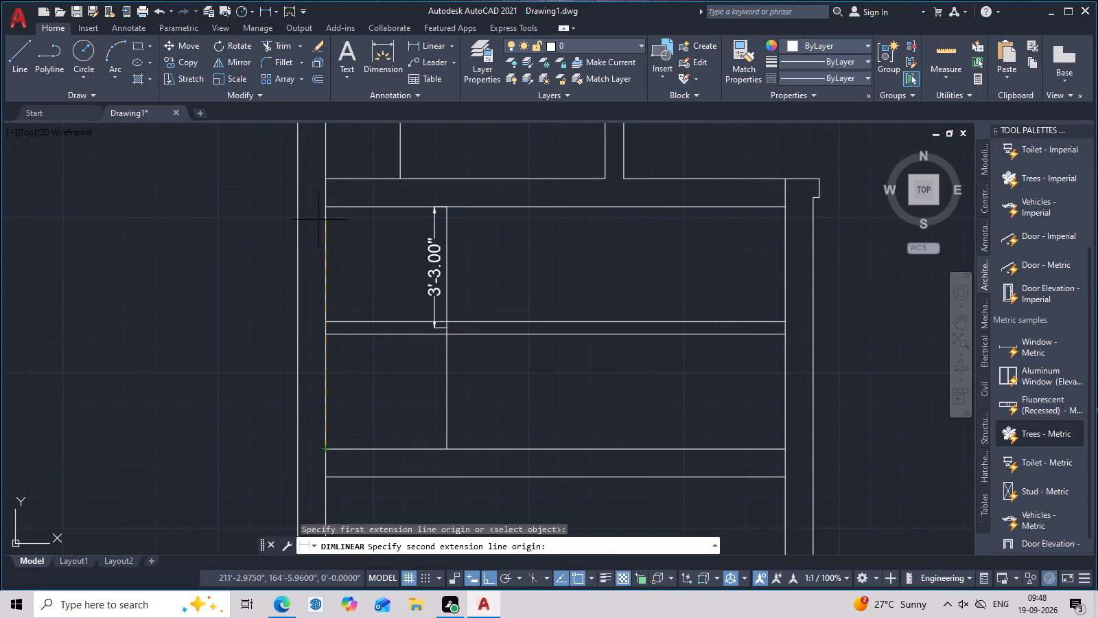
pyautogui.click(325, 207)
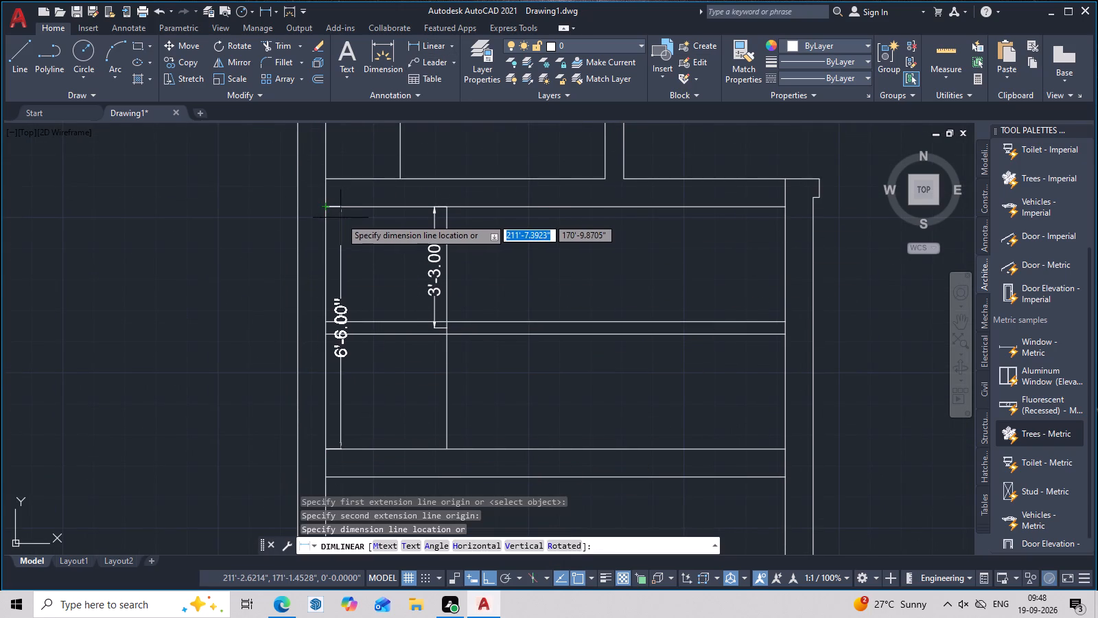
pyautogui.click(340, 218)
pyautogui.scroll(-3, 357, 315)
pyautogui.scroll(4, 366, 345)
pyautogui.moveTo(373, 349); pyautogui.dragTo(394, 416, button='middle')
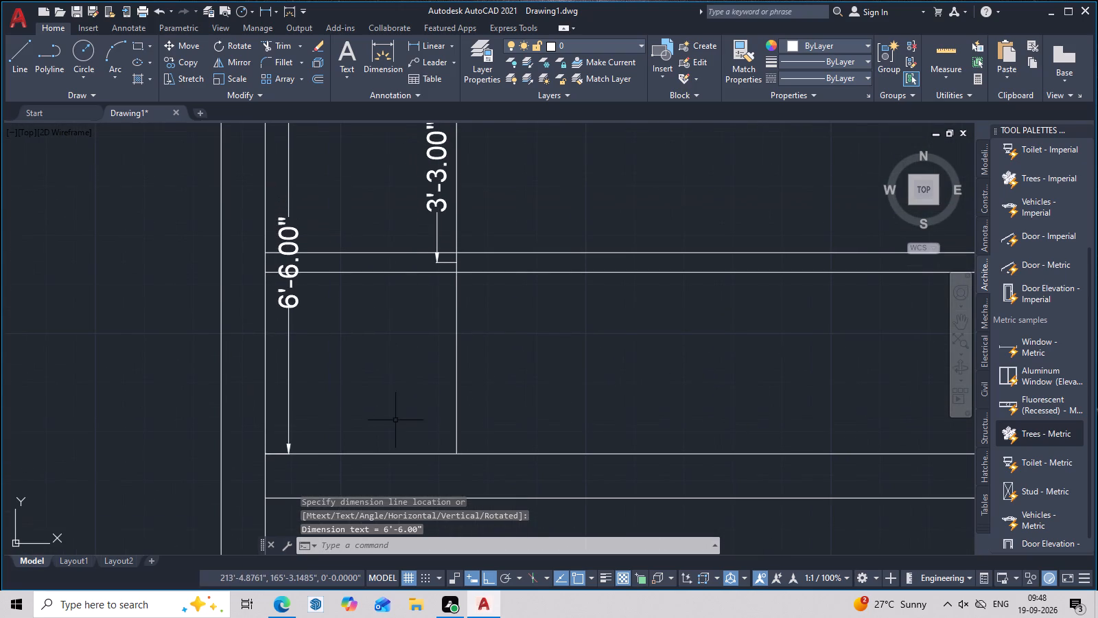
pyautogui.press('Escape')
# Trim away both horizontal divider lines between the left wall and the vertical division line.
pyautogui.press('r')
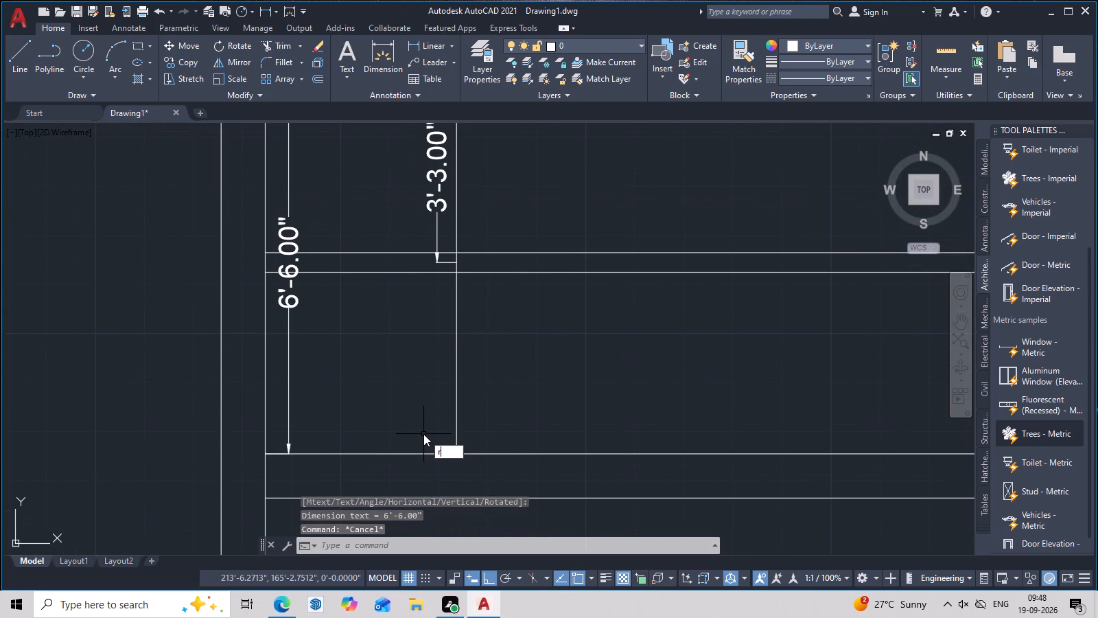
pyautogui.press('BackSpace')
pyautogui.write('tr')
pyautogui.press('space')
pyautogui.click(370, 273)
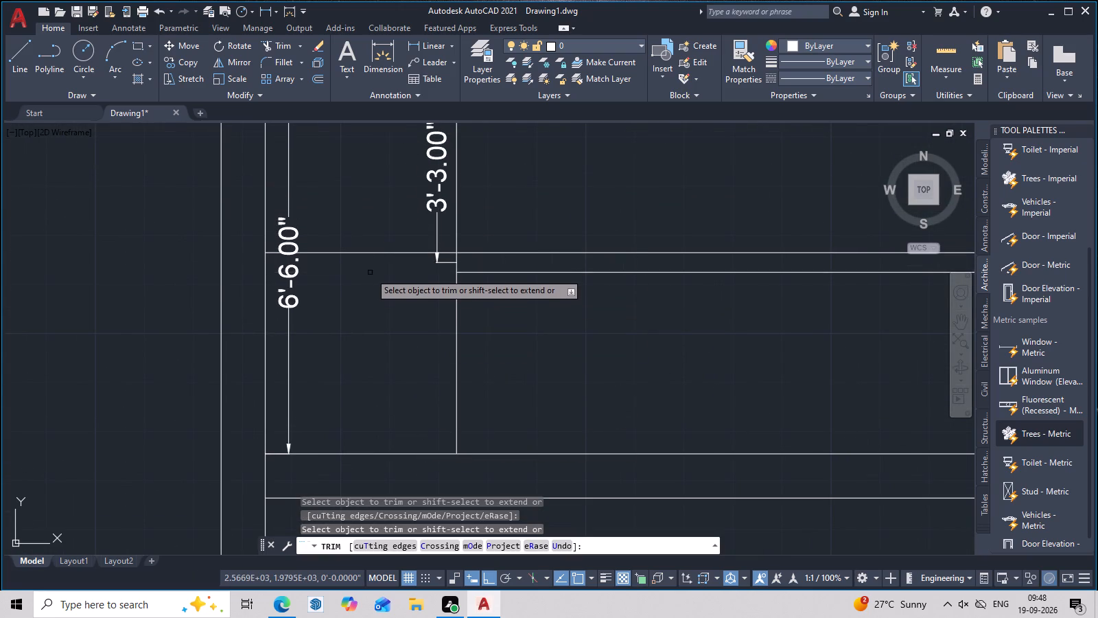
pyautogui.click(369, 254)
pyautogui.scroll(-2, 415, 313)
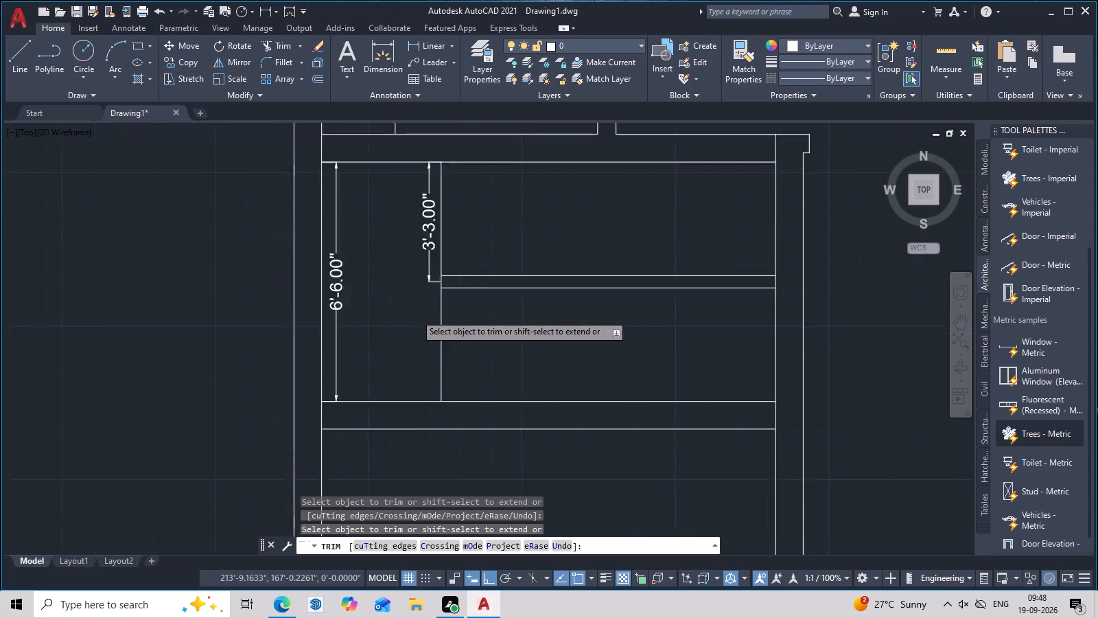
pyautogui.moveTo(419, 336); pyautogui.dragTo(405, 365, button='middle')
pyautogui.scroll(2, 484, 367)
pyautogui.scroll(-1, 481, 360)
pyautogui.moveTo(487, 374); pyautogui.dragTo(491, 391, button='middle')
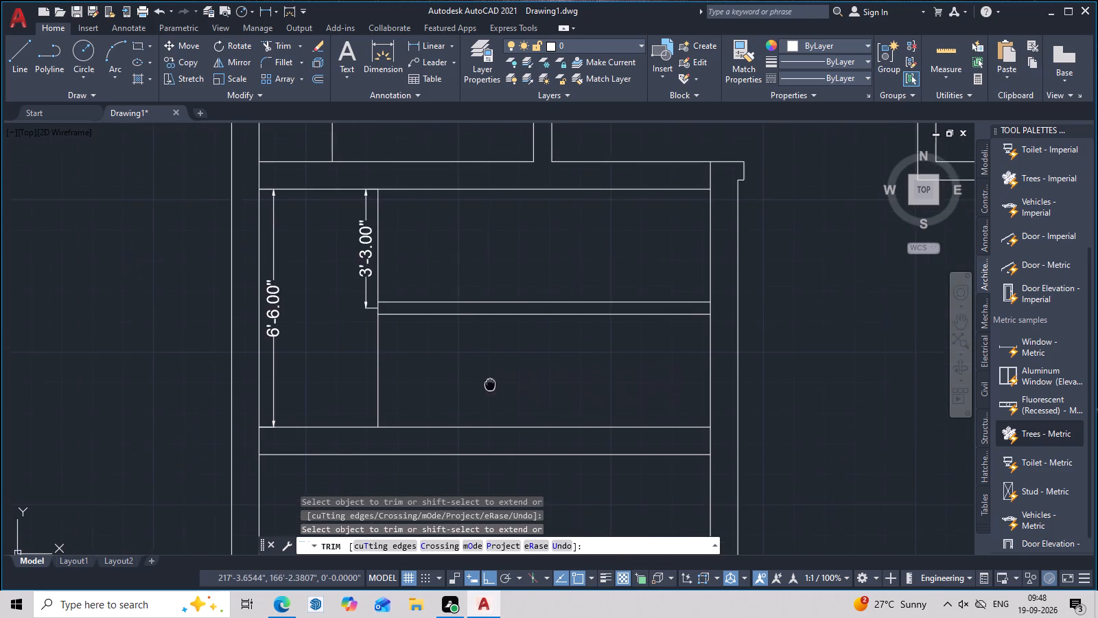
pyautogui.moveTo(491, 391); pyautogui.dragTo(491, 396, button='middle')
pyautogui.press('Escape')
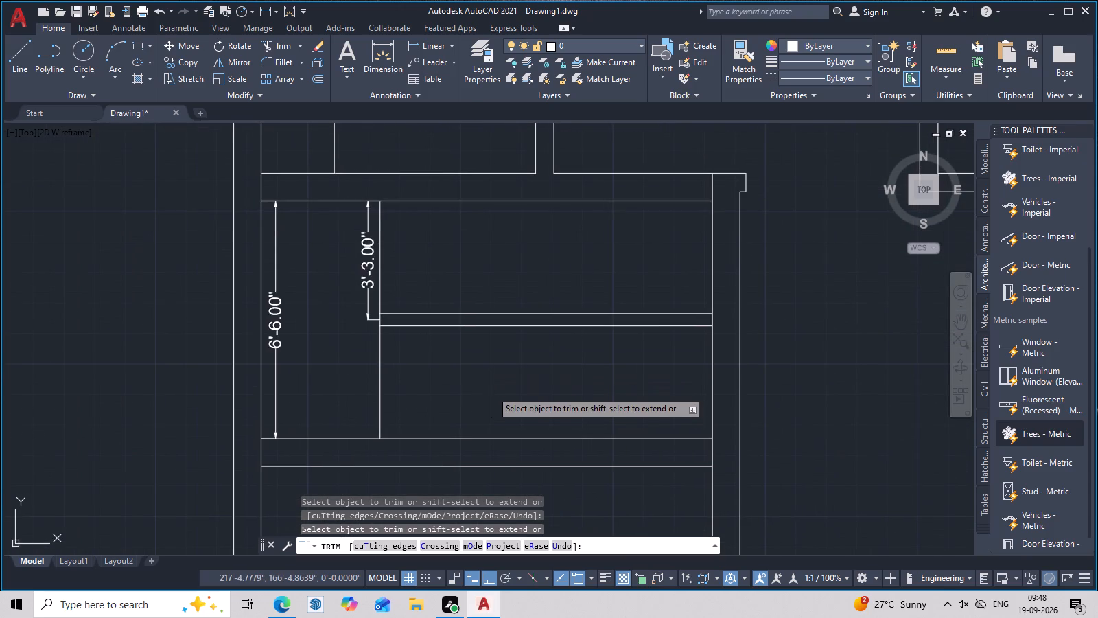
# Draw two diagonal lines from the room's lower-left inner corner to the divider's midpoint on the division line, and on to the upper-left inner corner.
pyautogui.moveTo(457, 405); pyautogui.dragTo(557, 414, button='middle')
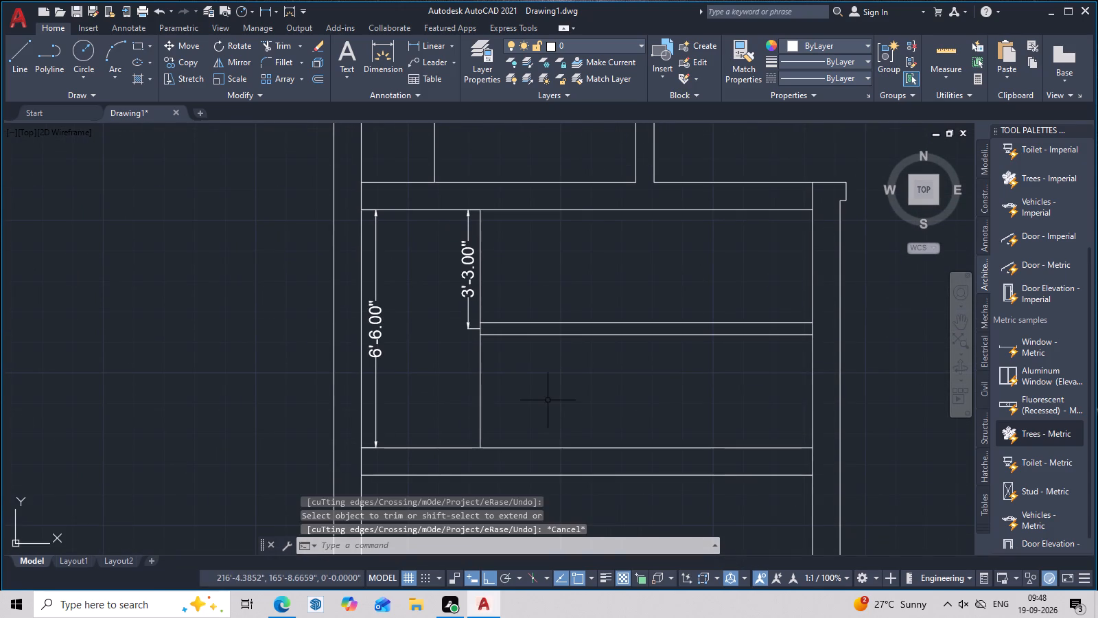
pyautogui.press('l')
pyautogui.press('space')
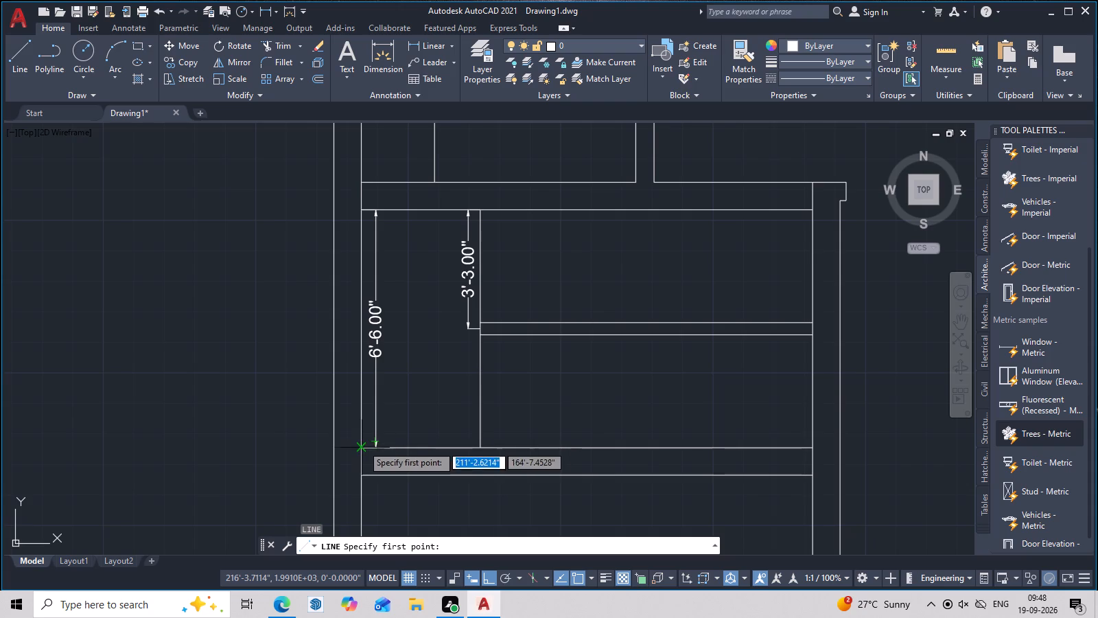
pyautogui.click(362, 446)
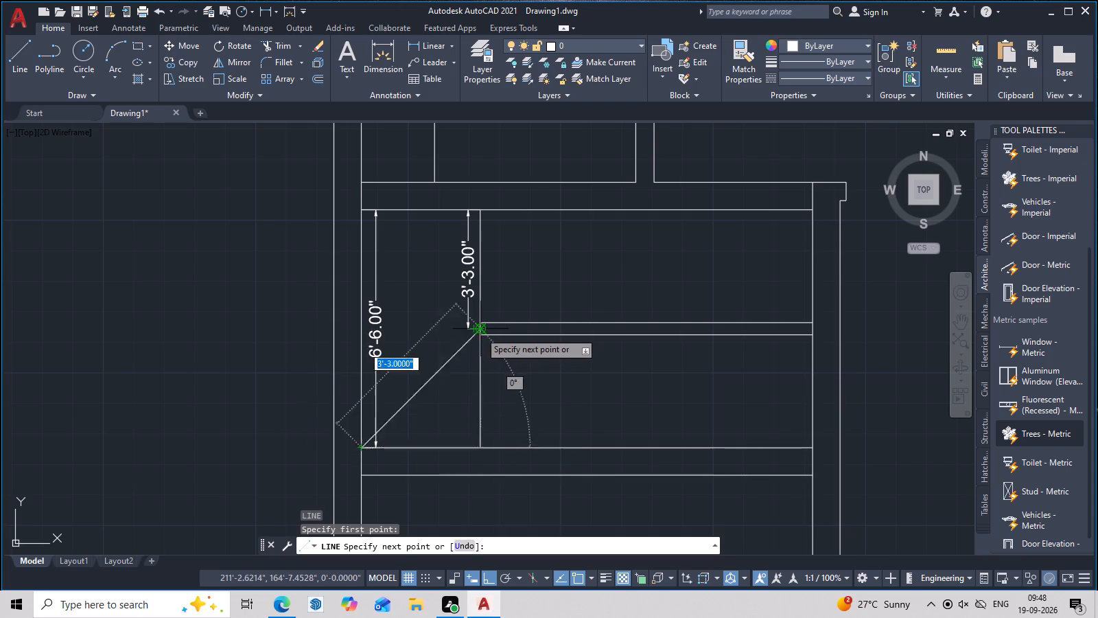
pyautogui.click(480, 332)
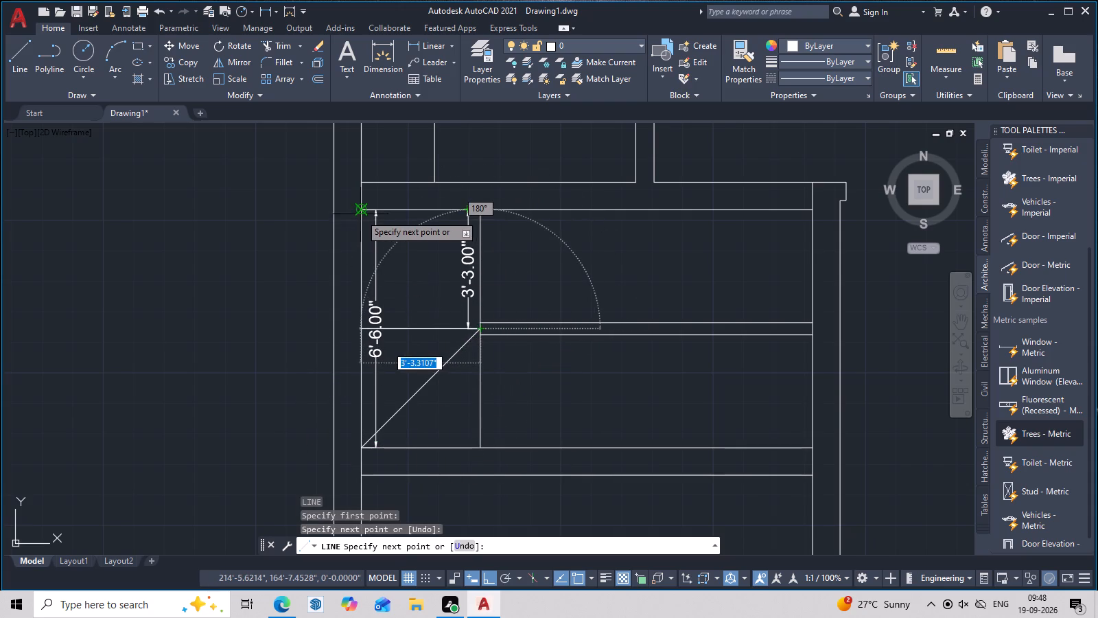
pyautogui.click(360, 213)
pyautogui.press('space')
# Draw a horizontal line from the point where the two diagonals meet to the left wall's inner line.
pyautogui.scroll(2, 487, 333)
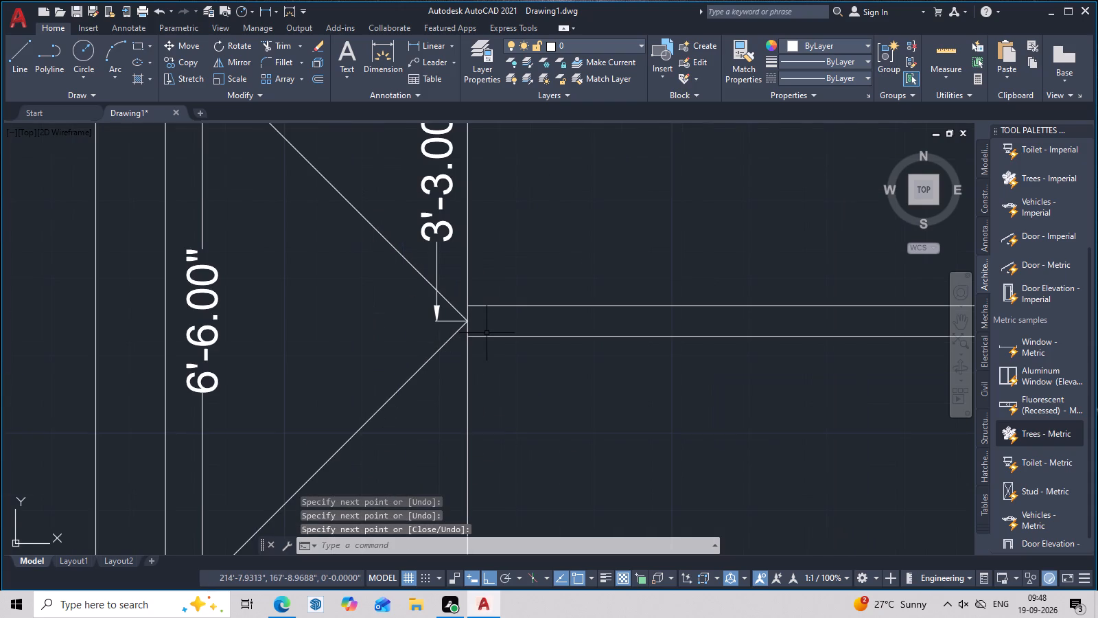
pyautogui.press('l')
pyautogui.press('space')
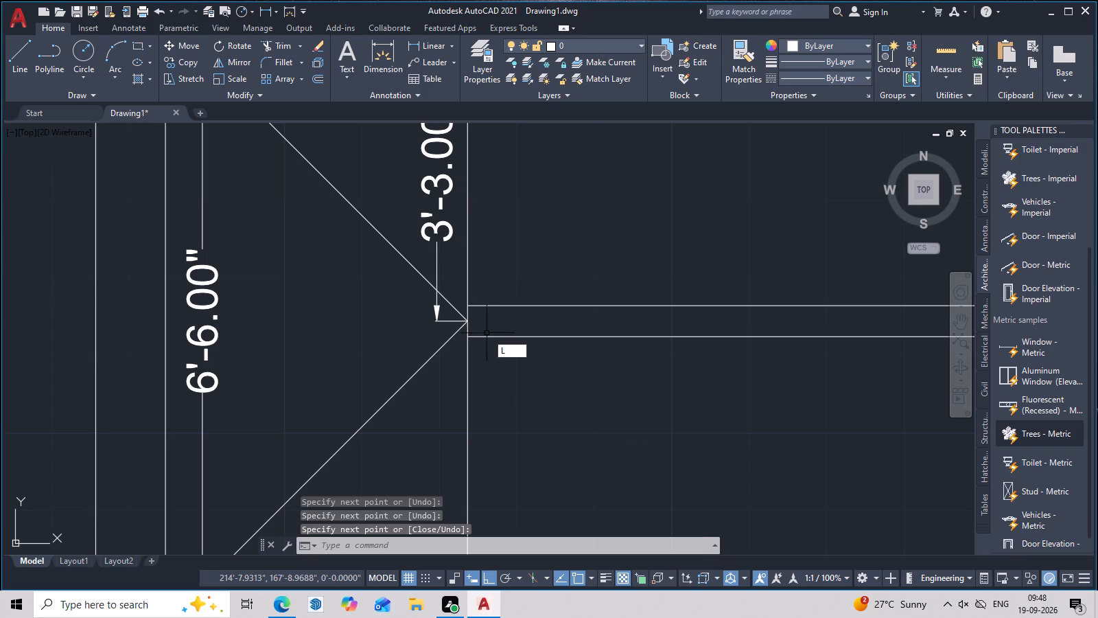
pyautogui.click(465, 322)
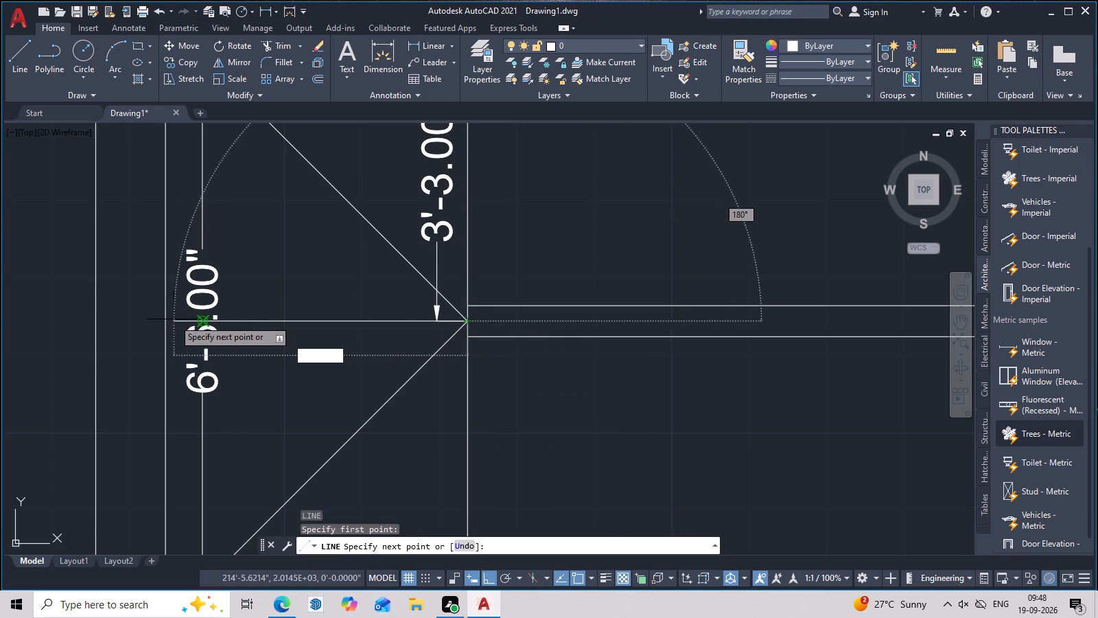
pyautogui.click(167, 319)
pyautogui.press('Escape')
pyautogui.scroll(-3, 365, 381)
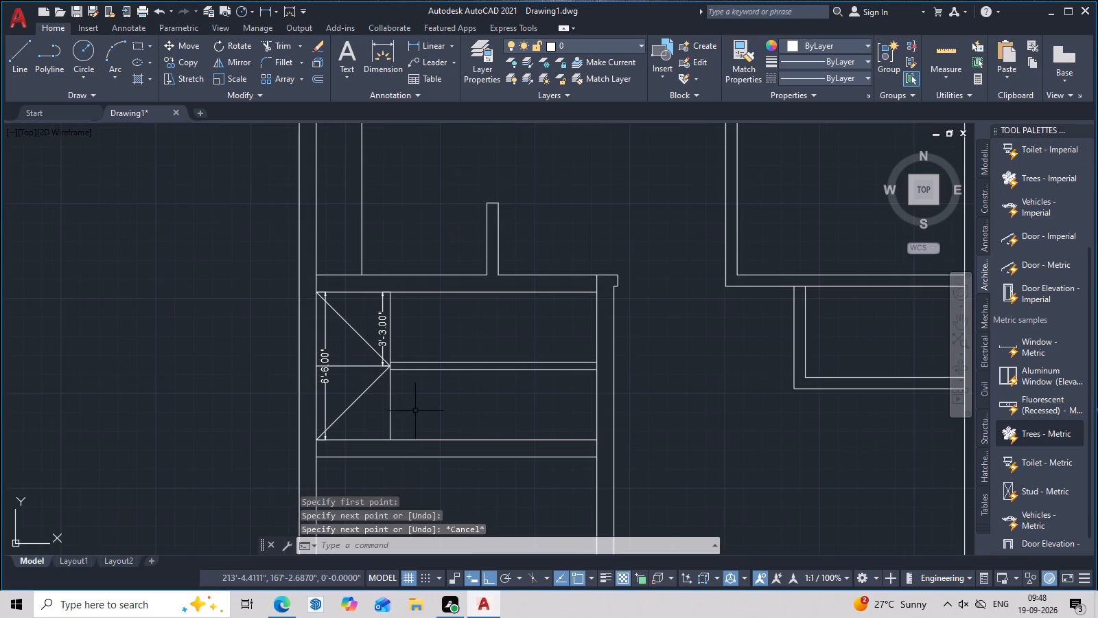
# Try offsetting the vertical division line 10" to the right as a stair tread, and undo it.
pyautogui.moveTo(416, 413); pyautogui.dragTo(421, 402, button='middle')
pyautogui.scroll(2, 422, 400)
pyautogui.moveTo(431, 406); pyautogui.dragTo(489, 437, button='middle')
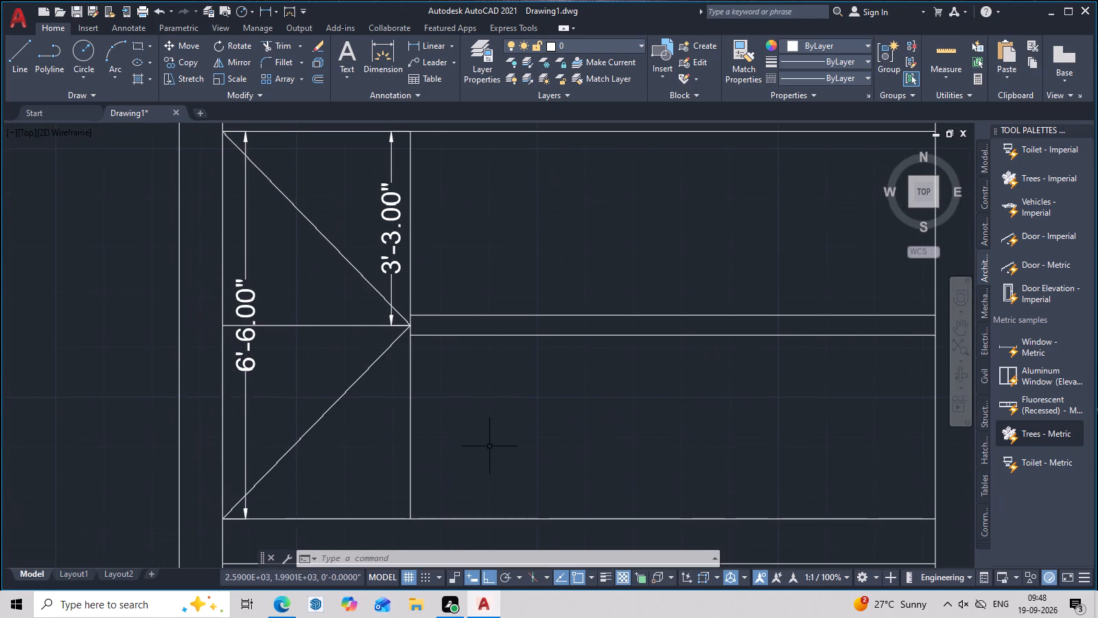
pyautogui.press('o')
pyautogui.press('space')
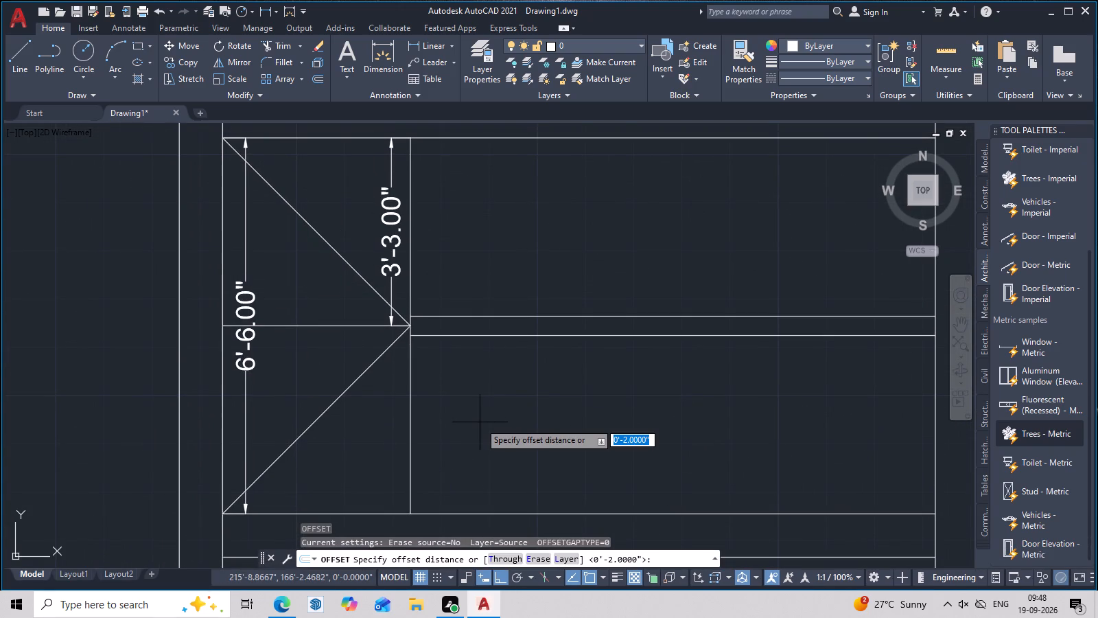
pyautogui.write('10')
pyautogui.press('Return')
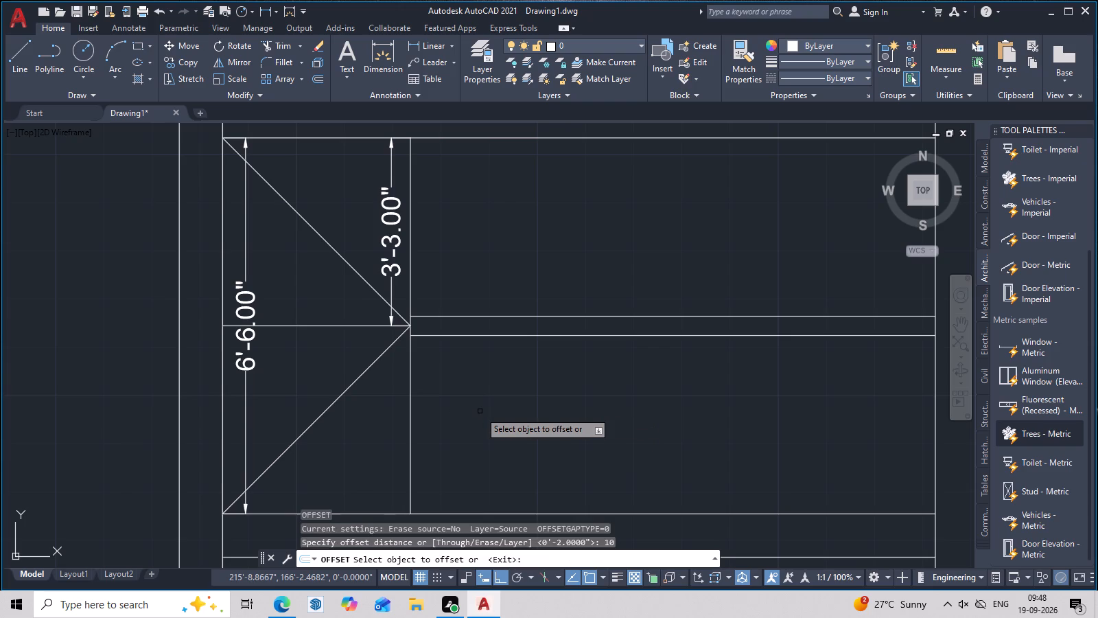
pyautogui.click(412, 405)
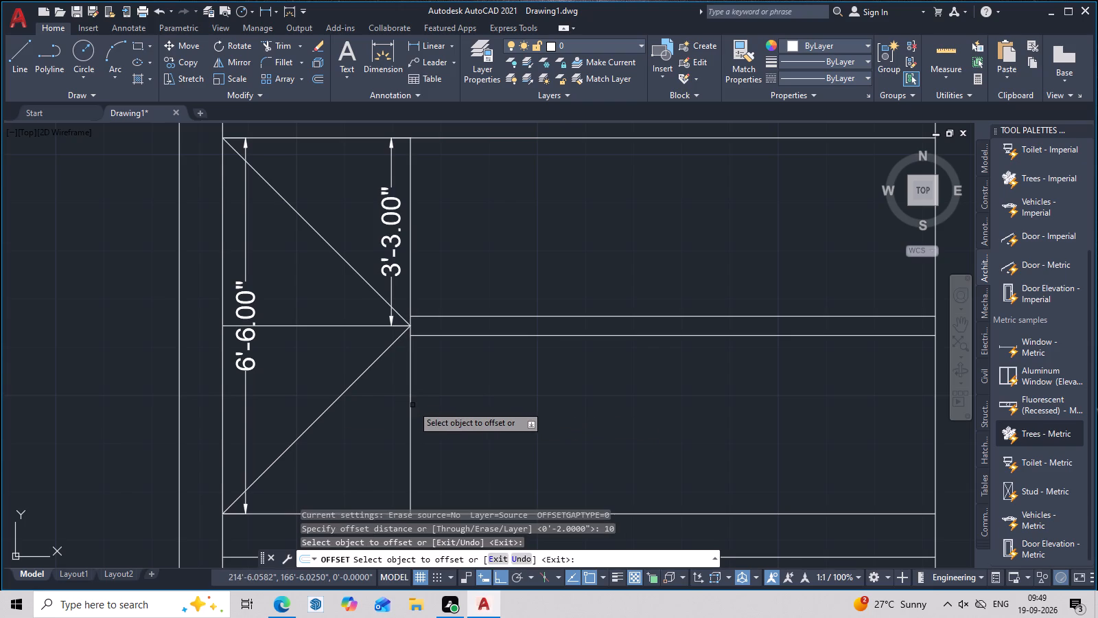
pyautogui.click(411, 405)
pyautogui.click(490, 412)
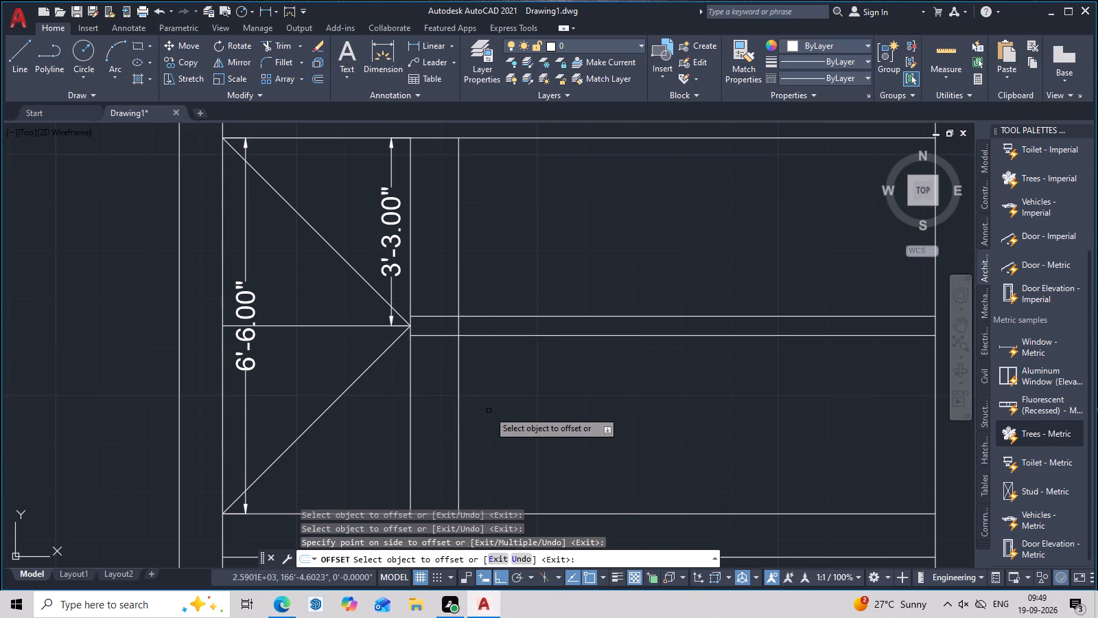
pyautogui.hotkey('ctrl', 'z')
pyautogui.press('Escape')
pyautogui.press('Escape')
# Offset the vertical division line to the right at successive 9" spacings to make six stair tread lines.
pyautogui.write('o')
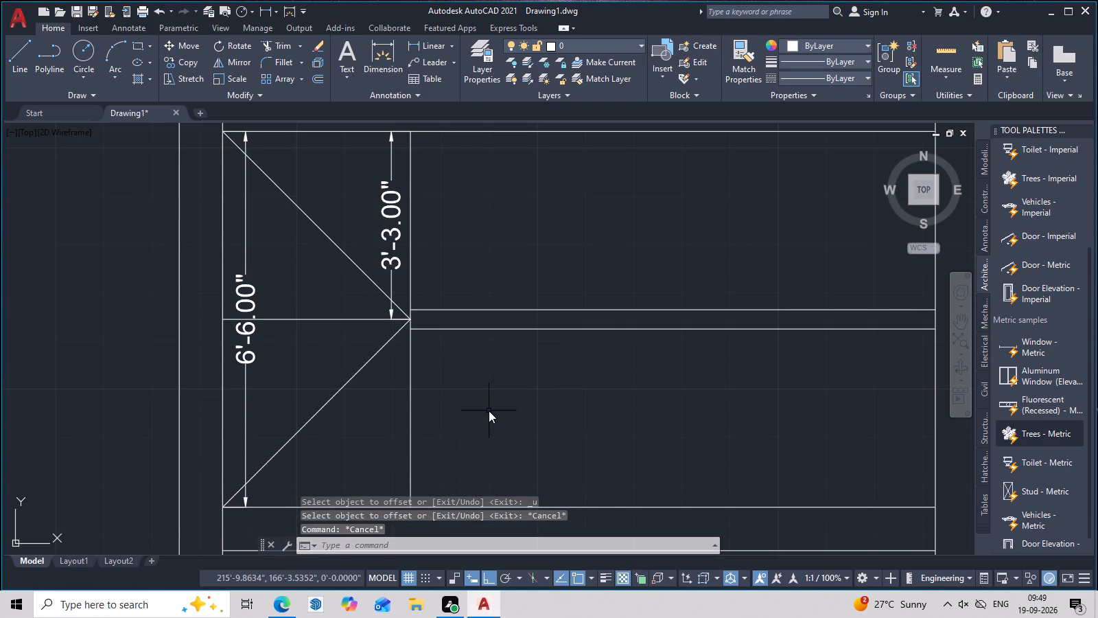
pyautogui.press('space')
pyautogui.write('9')
pyautogui.press('space')
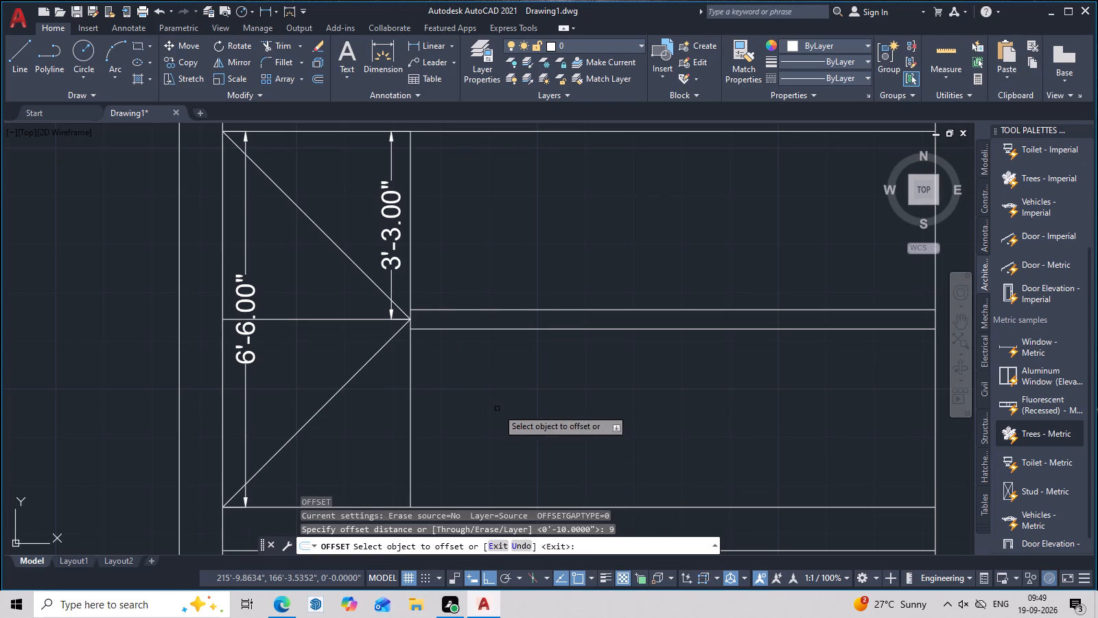
pyautogui.click(411, 432)
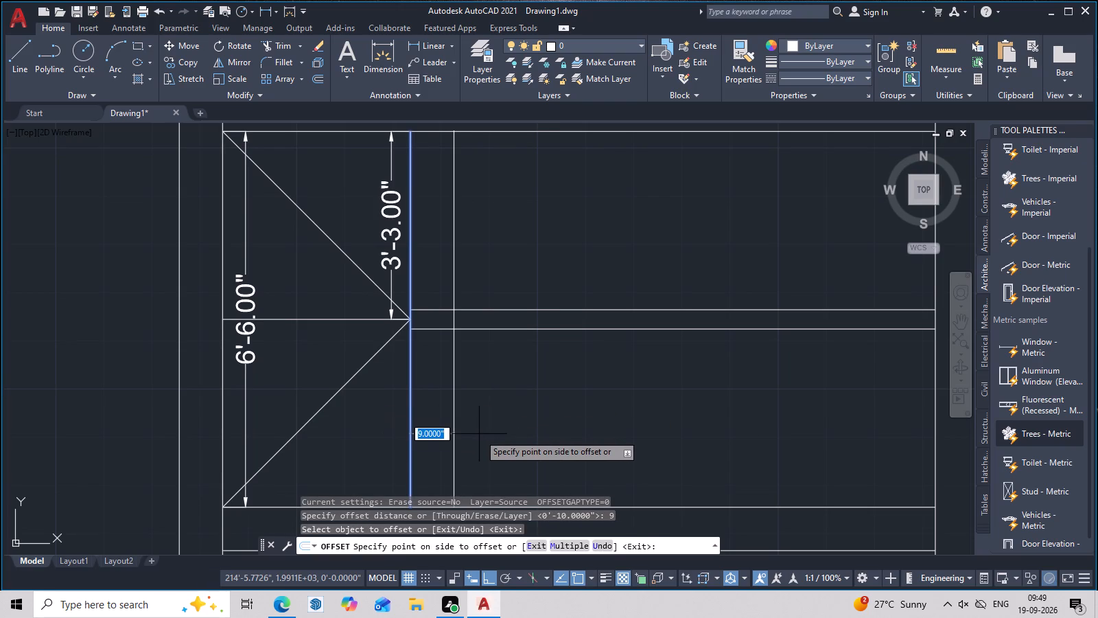
pyautogui.click(479, 434)
pyautogui.click(454, 424)
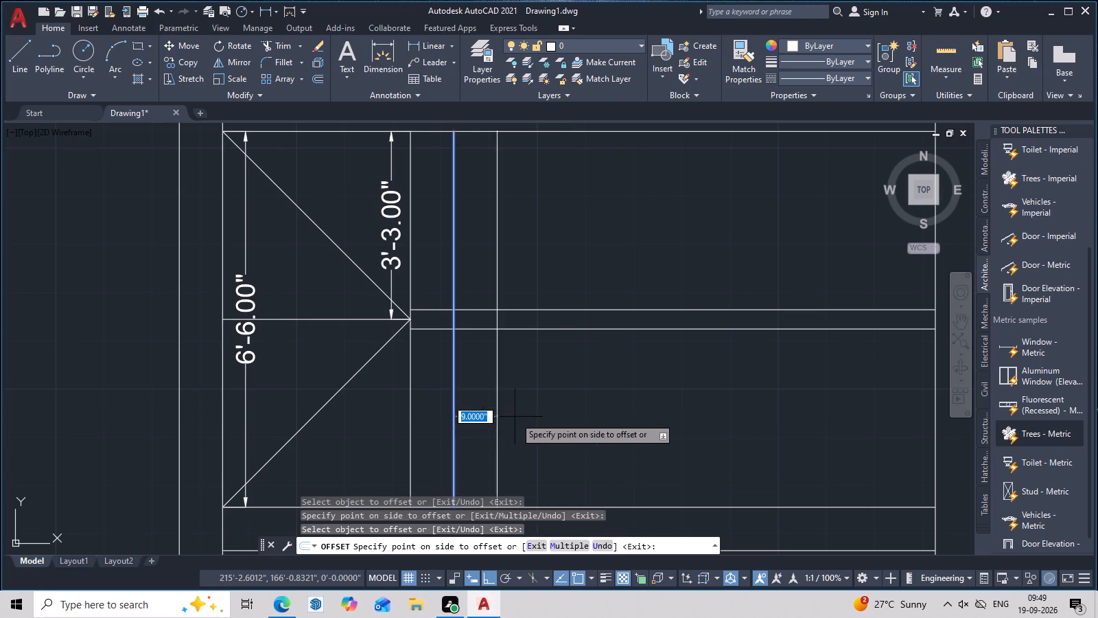
pyautogui.click(540, 416)
pyautogui.click(495, 434)
pyautogui.click(602, 420)
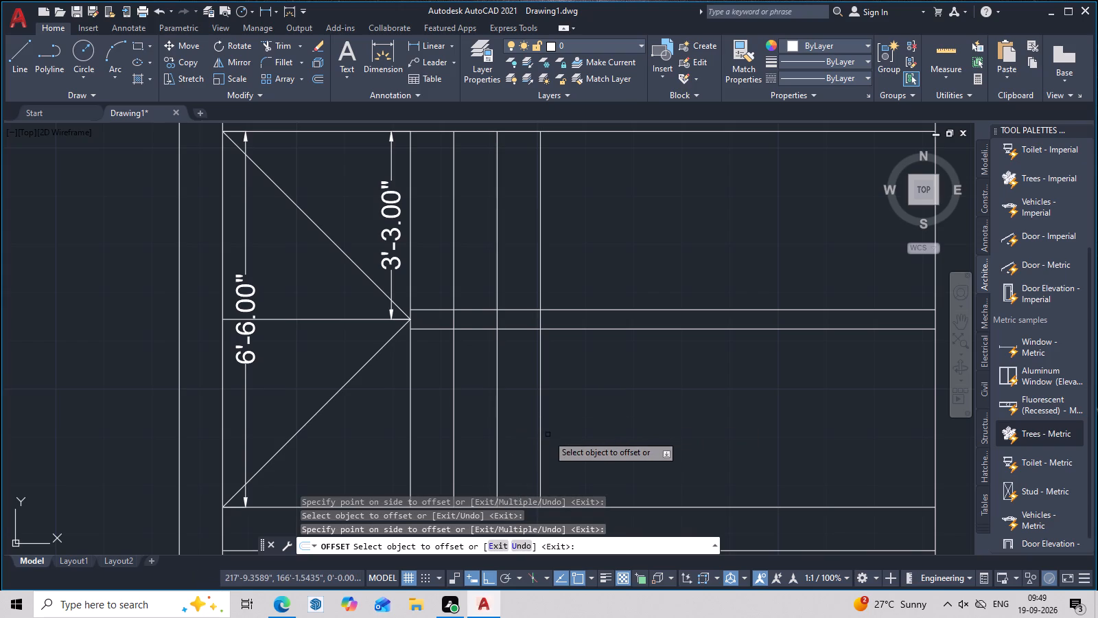
pyautogui.click(541, 438)
pyautogui.click(640, 433)
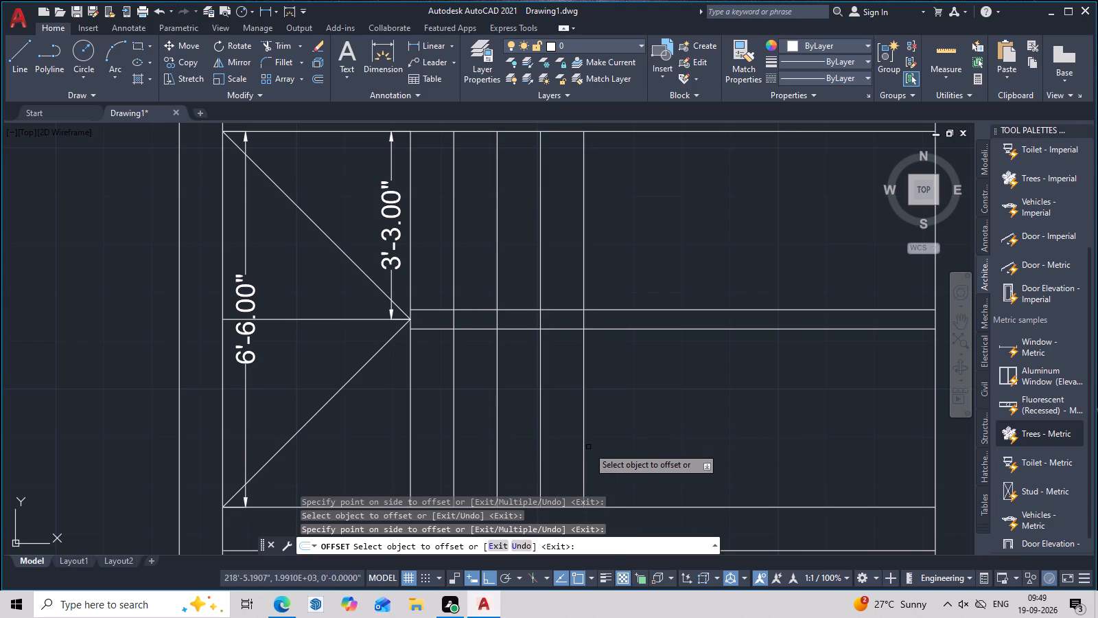
pyautogui.click(585, 450)
pyautogui.click(653, 441)
pyautogui.click(628, 446)
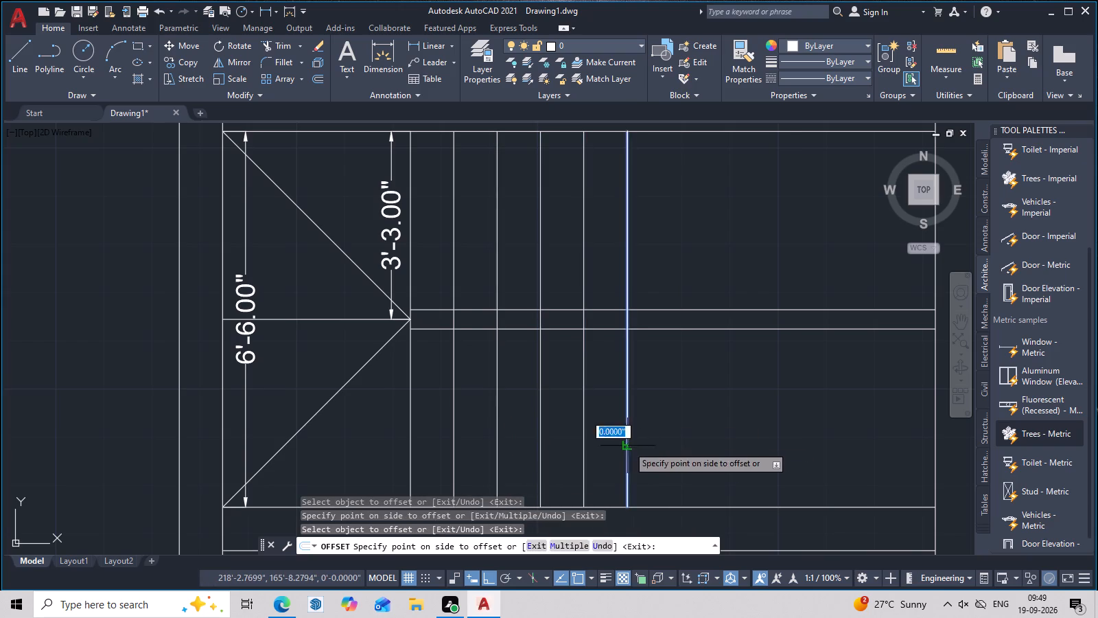
pyautogui.click(686, 439)
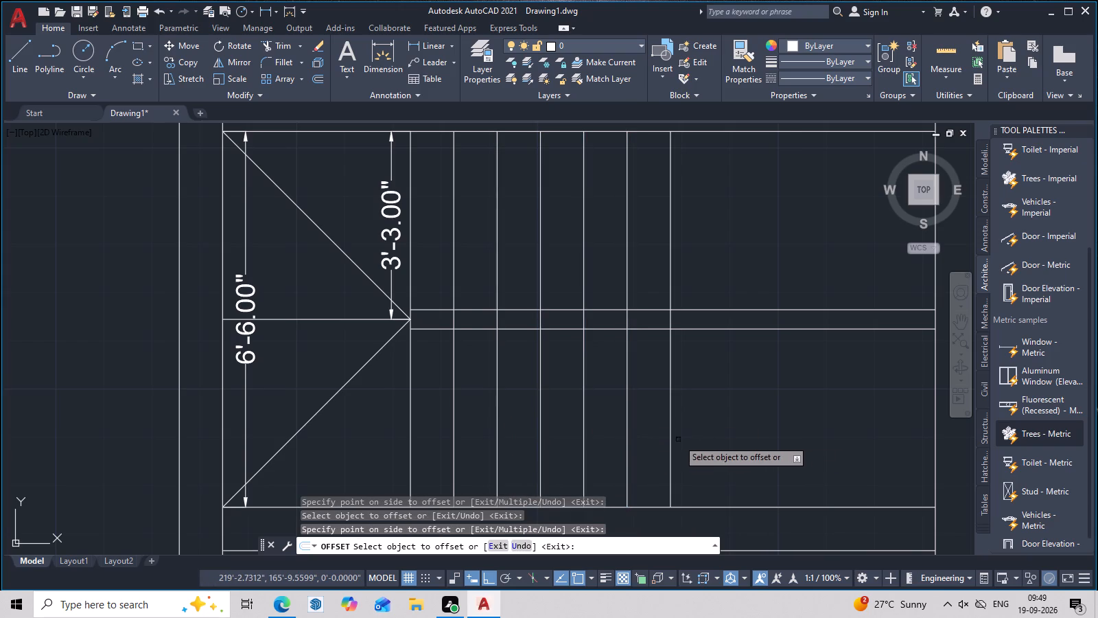
# Continue the successive 9" offsets from the last tread line toward the room's right wall, adding four more tread lines.
pyautogui.scroll(-2, 686, 411)
pyautogui.click(680, 428)
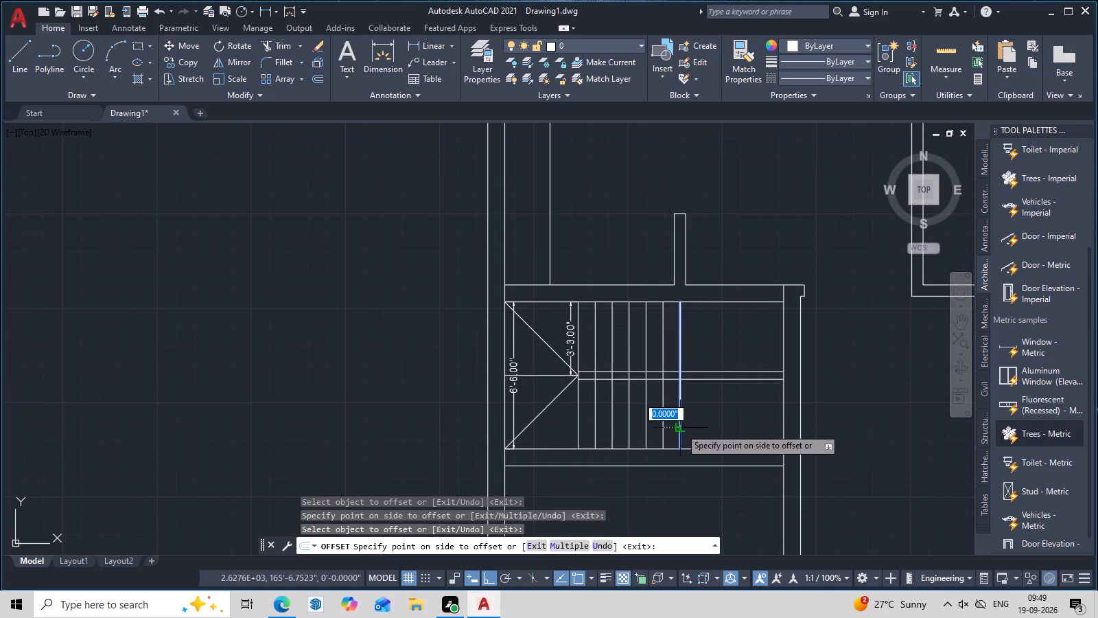
pyautogui.click(730, 422)
pyautogui.click(698, 434)
pyautogui.click(731, 428)
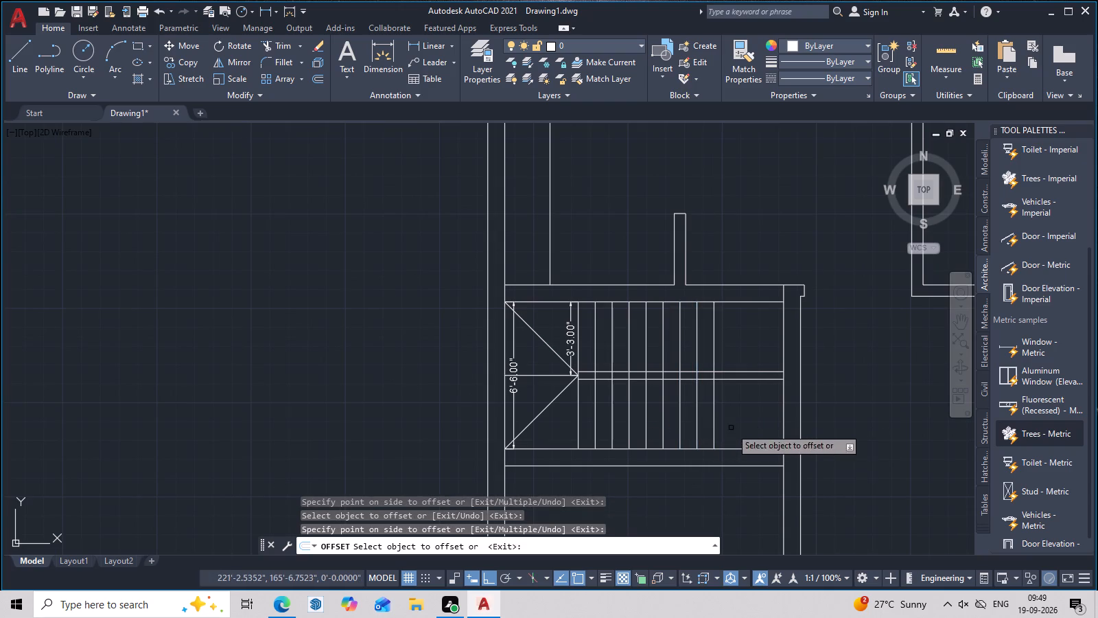
pyautogui.click(714, 433)
pyautogui.click(785, 420)
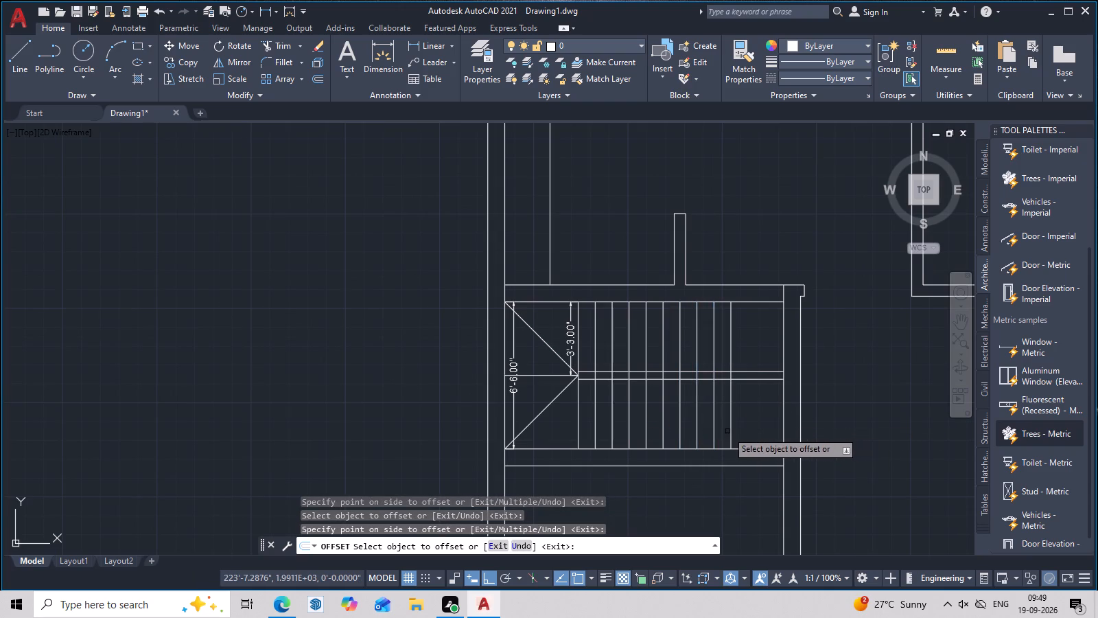
pyautogui.click(727, 431)
pyautogui.click(731, 431)
pyautogui.click(762, 424)
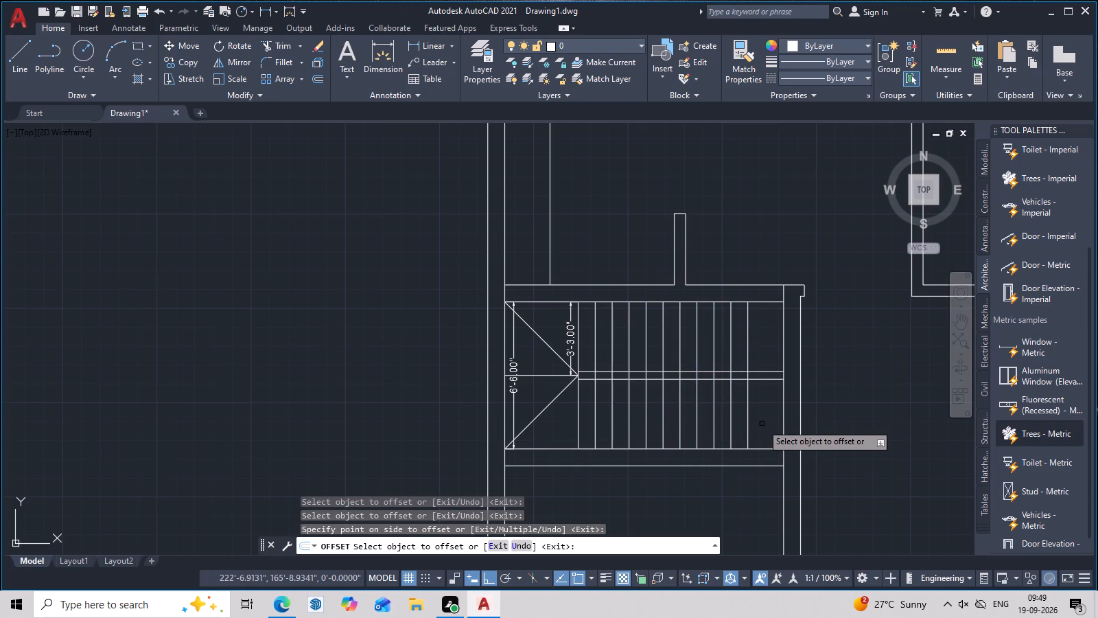
pyautogui.moveTo(762, 424); pyautogui.dragTo(756, 410, button='middle')
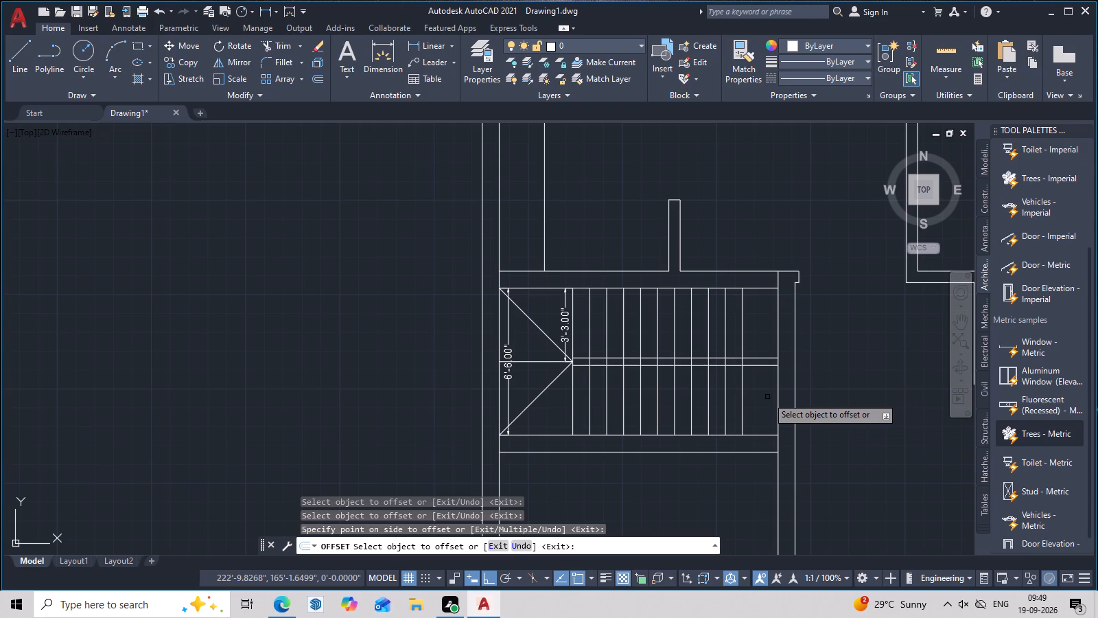
# Undo the last three stair tread offsets nearest the room's right wall and end the Offset command.
pyautogui.hotkey('ctrl', 'z')
pyautogui.hotkey('ctrl', 'z')
pyautogui.hotkey('ctrl', 'z')
pyautogui.hotkey('ctrl', 'z')
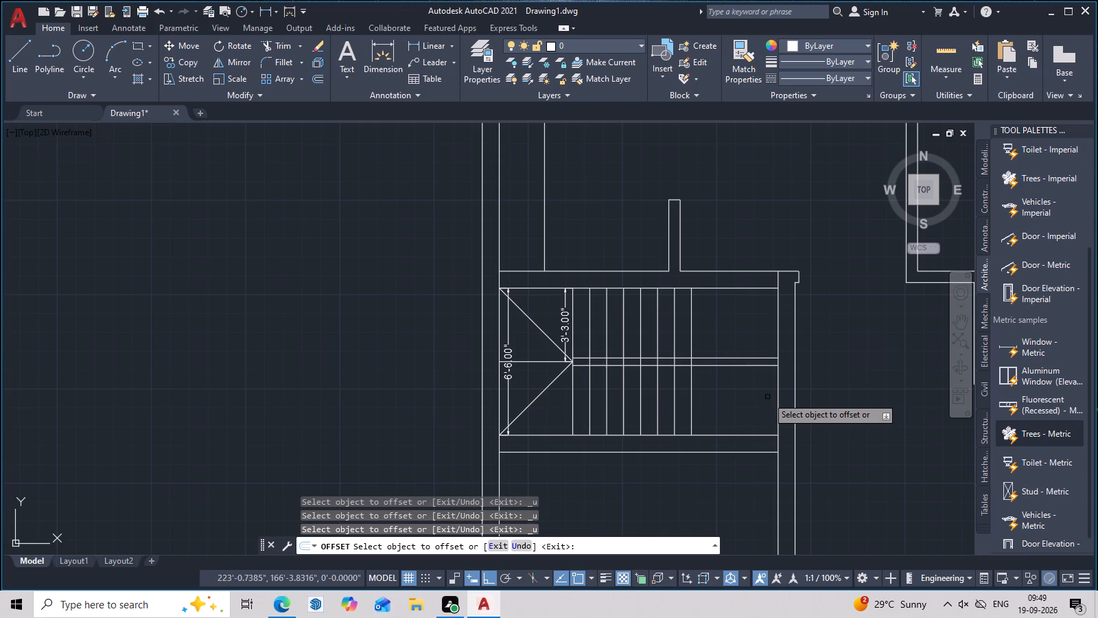
pyautogui.moveTo(758, 401); pyautogui.dragTo(756, 380, button='middle')
pyautogui.press('Escape')
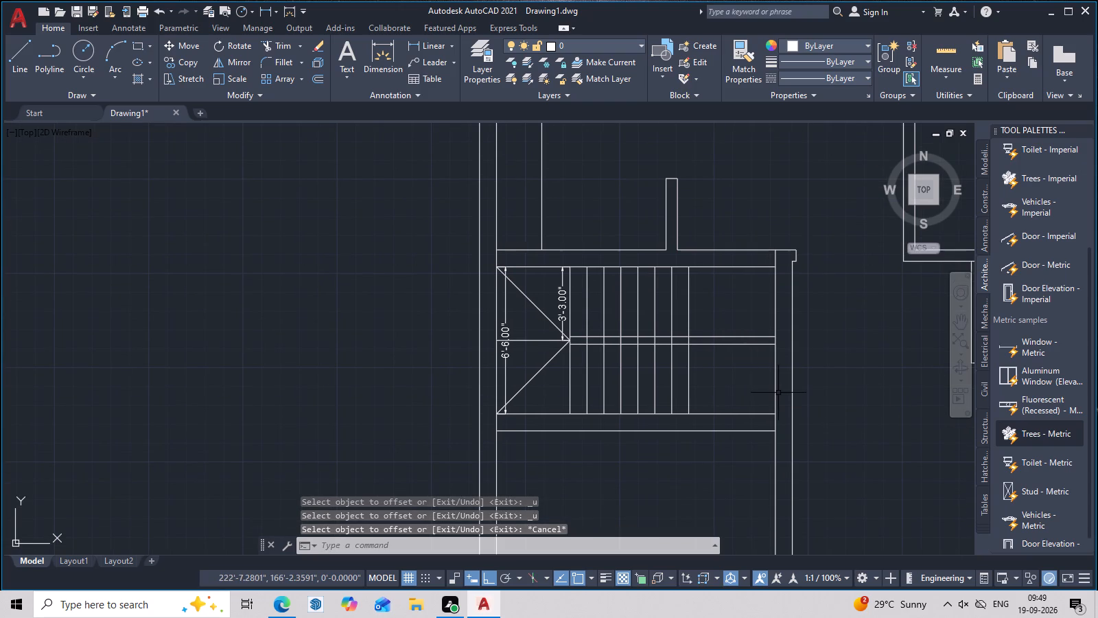
# Check the distances around the staircase room's lower wall with the quick measuring tool.
pyautogui.scroll(2, 754, 415)
pyautogui.moveTo(744, 427); pyautogui.dragTo(723, 371, button='middle')
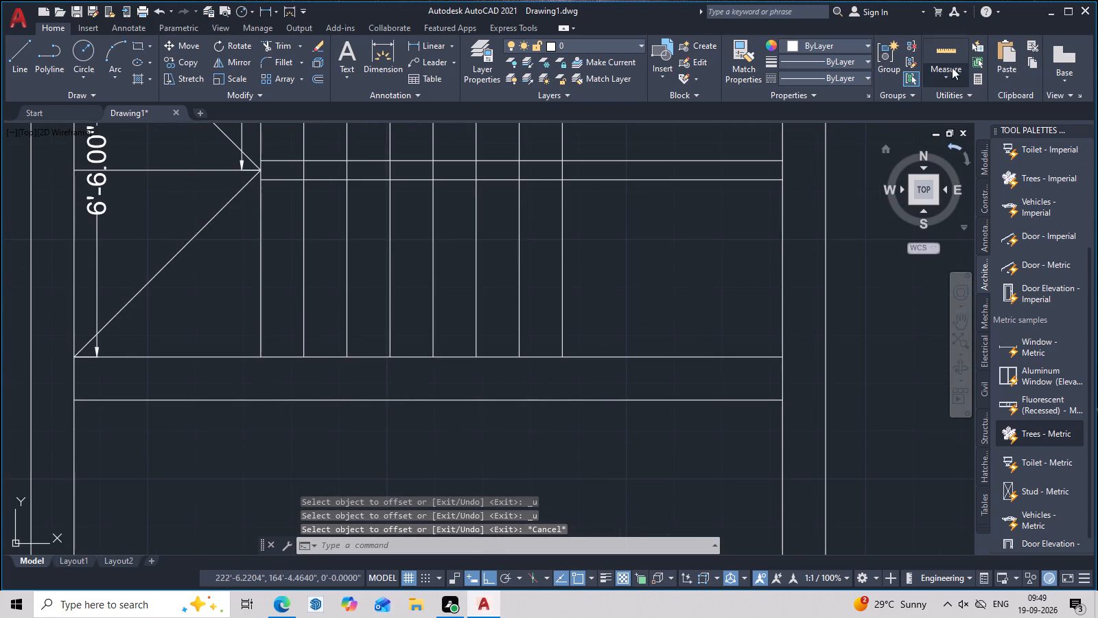
pyautogui.click(945, 45)
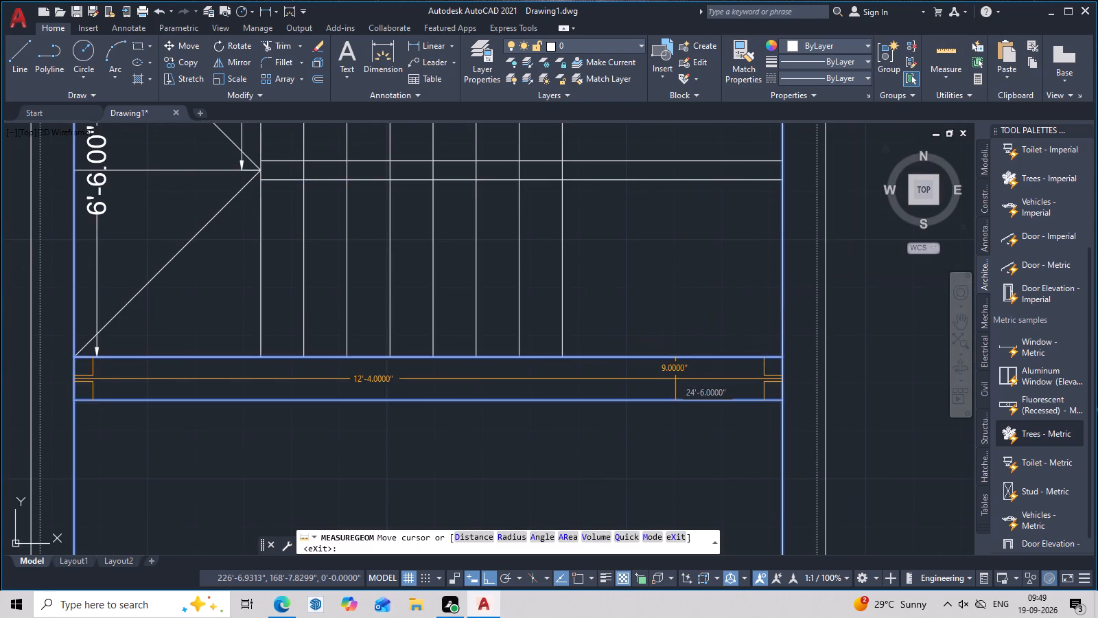
pyautogui.press('Escape')
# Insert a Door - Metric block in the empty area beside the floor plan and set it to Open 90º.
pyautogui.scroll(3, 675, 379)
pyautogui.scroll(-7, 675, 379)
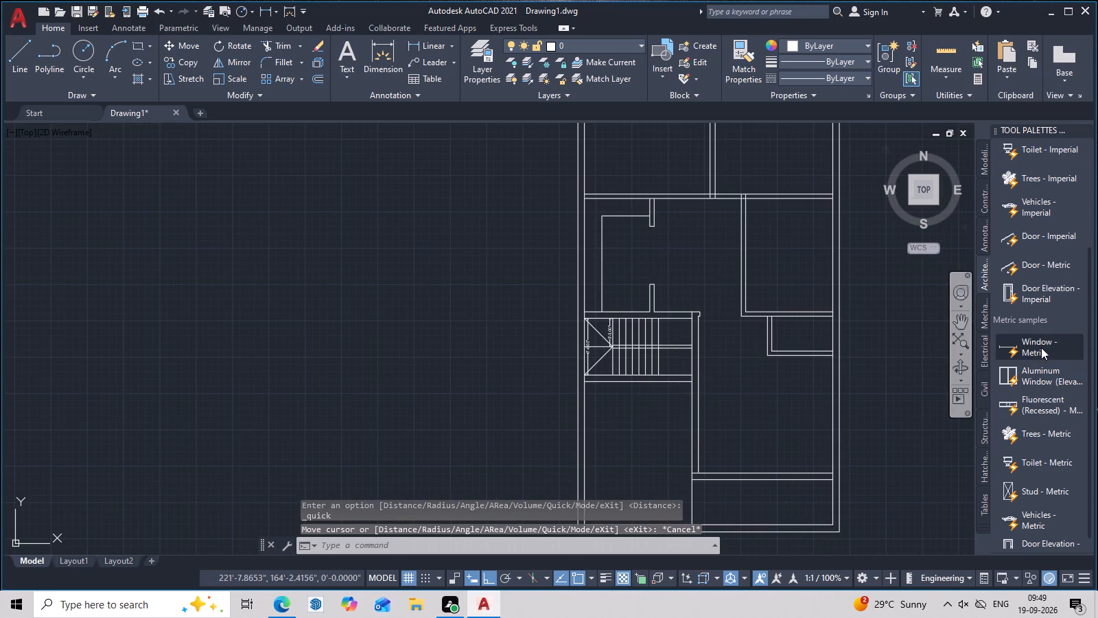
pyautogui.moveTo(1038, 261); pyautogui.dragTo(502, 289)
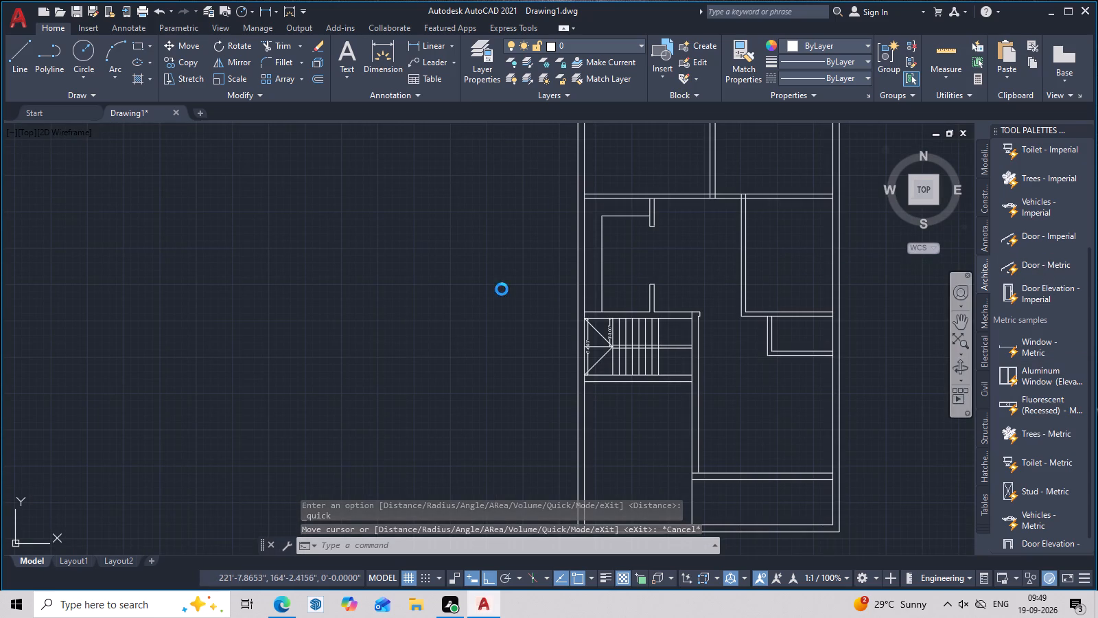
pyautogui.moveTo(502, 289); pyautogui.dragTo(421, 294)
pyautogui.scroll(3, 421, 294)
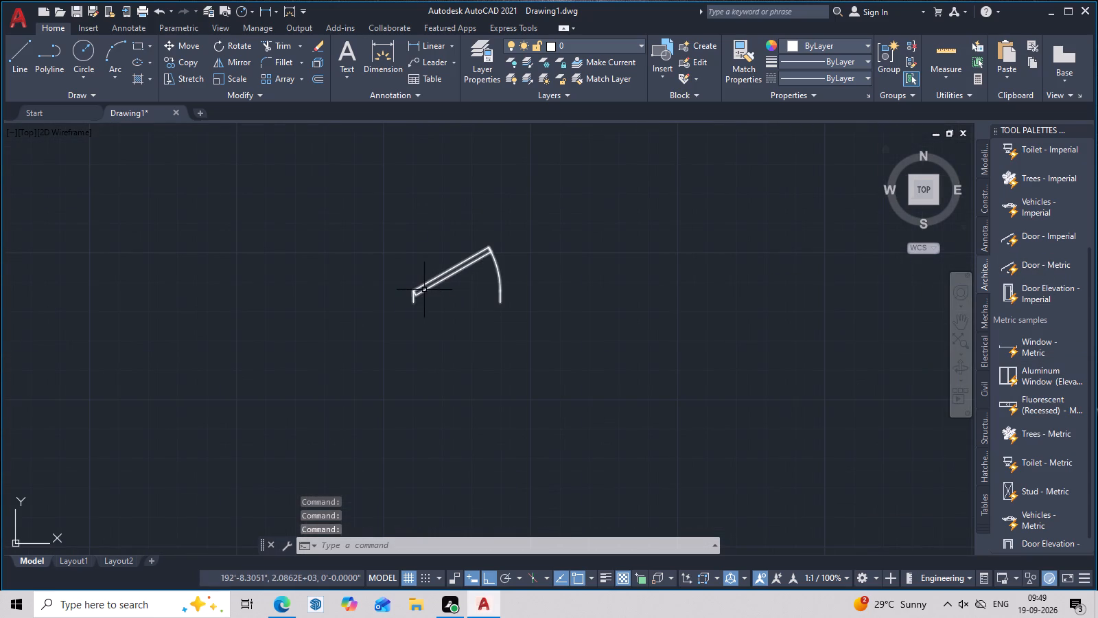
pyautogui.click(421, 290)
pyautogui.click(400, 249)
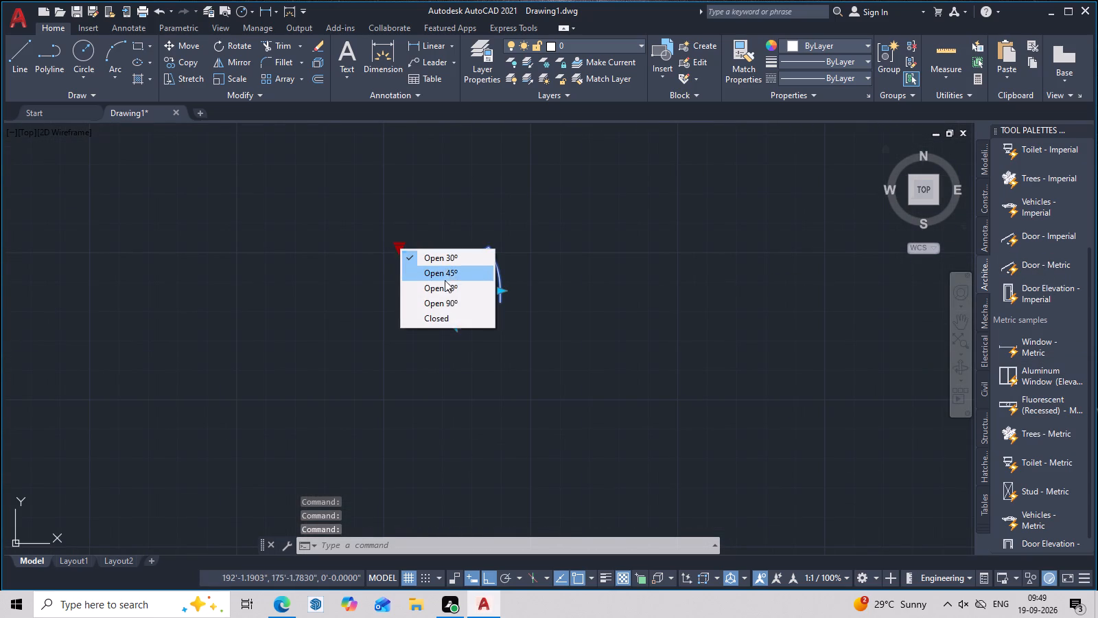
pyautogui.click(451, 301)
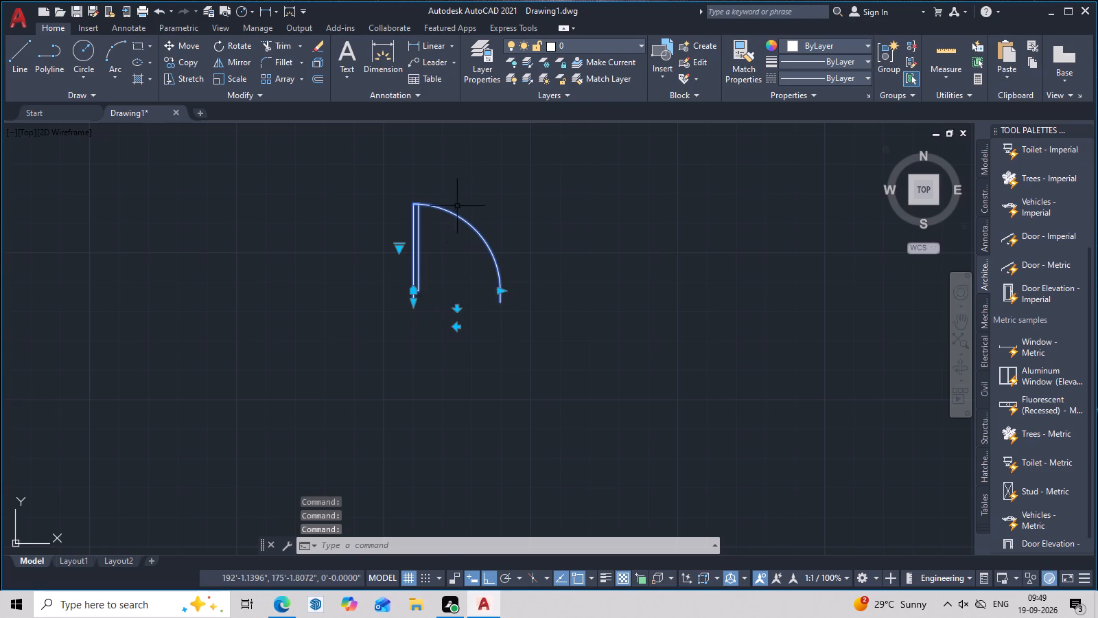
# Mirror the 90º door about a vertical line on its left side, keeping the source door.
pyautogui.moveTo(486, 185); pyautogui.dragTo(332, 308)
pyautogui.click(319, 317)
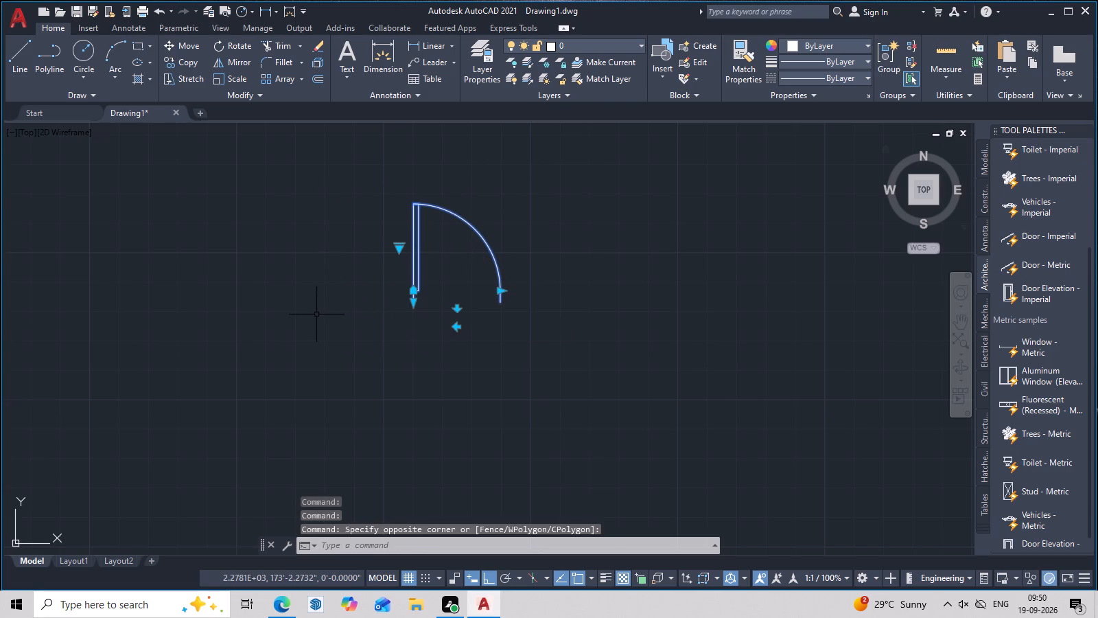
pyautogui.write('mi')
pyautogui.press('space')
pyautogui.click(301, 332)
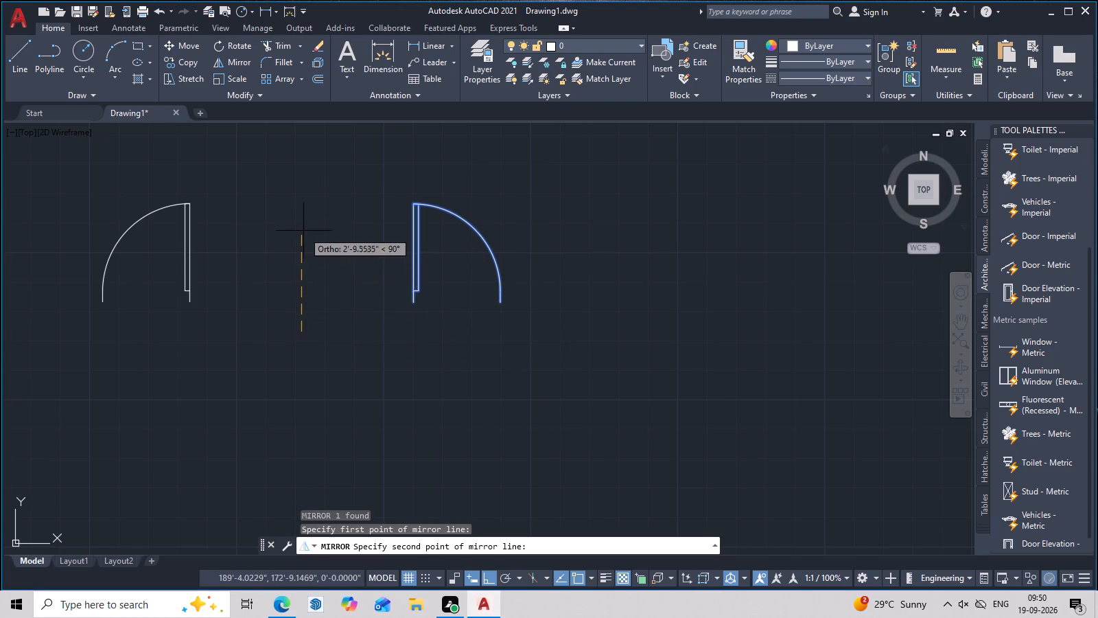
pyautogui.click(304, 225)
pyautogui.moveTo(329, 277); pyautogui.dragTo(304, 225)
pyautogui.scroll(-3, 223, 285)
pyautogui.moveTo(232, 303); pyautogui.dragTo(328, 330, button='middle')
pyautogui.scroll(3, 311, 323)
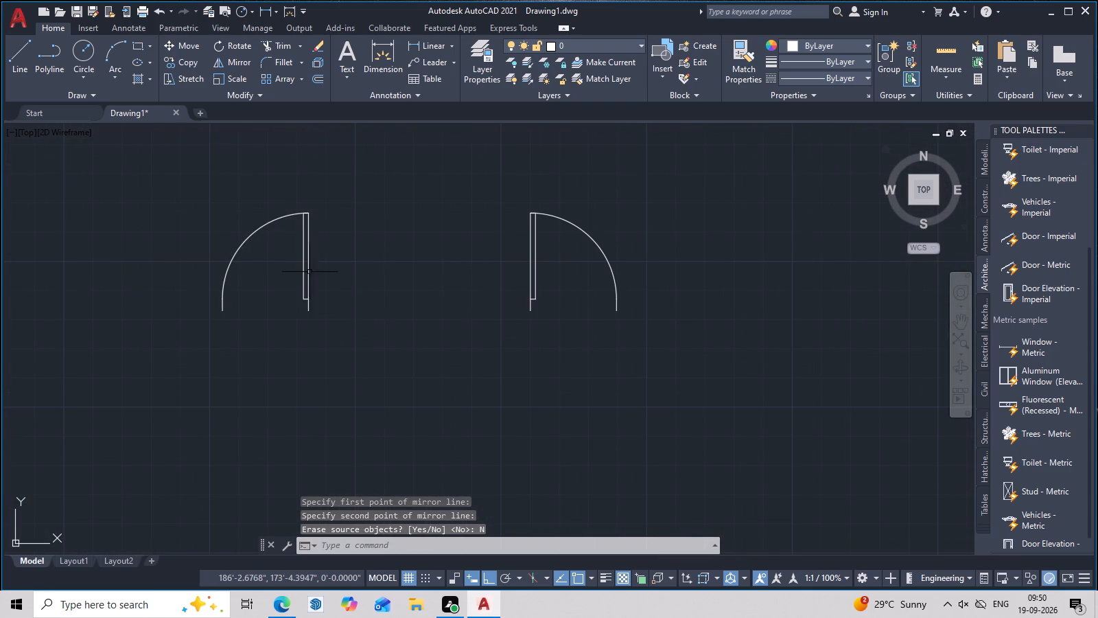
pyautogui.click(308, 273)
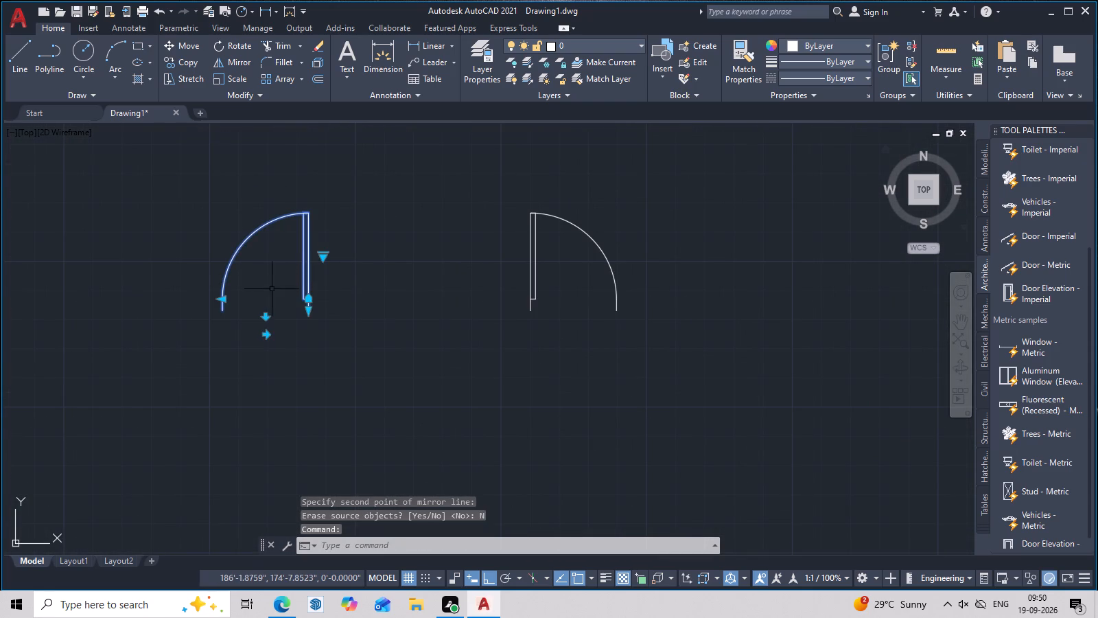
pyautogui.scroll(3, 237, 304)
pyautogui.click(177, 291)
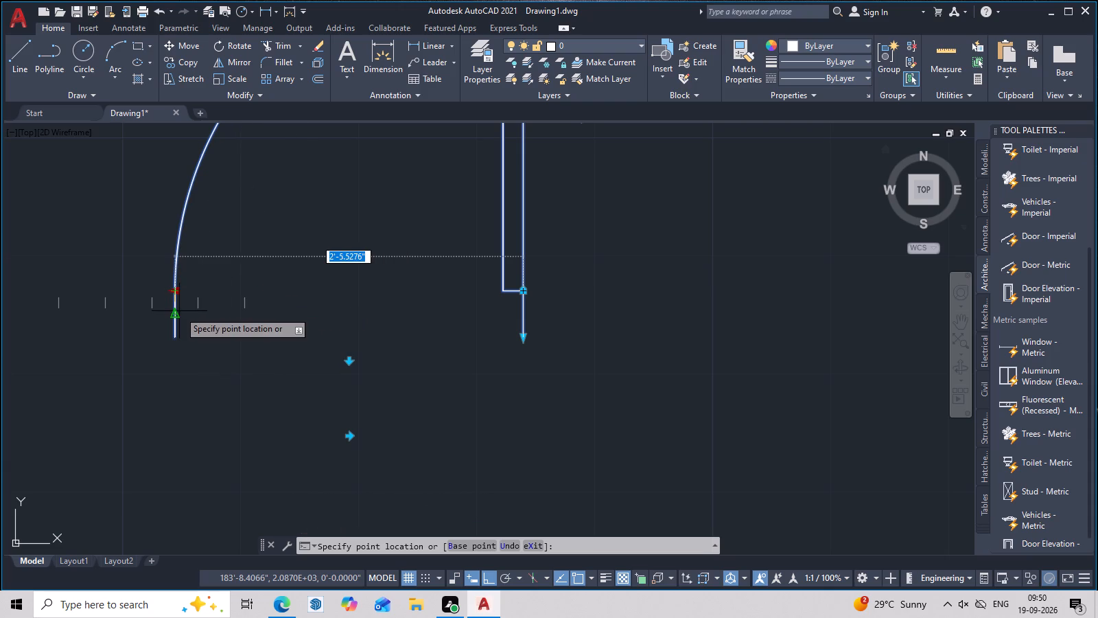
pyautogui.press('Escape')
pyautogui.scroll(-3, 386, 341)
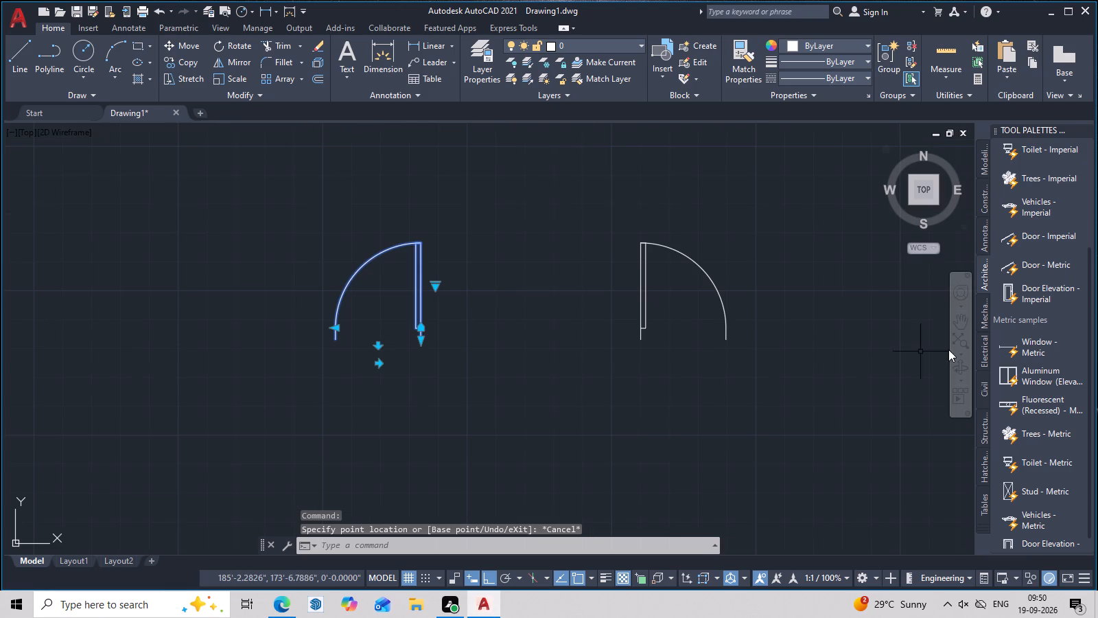
# Insert another Door - Metric block between the two existing doors and set it to Open 90º.
pyautogui.click(1038, 262)
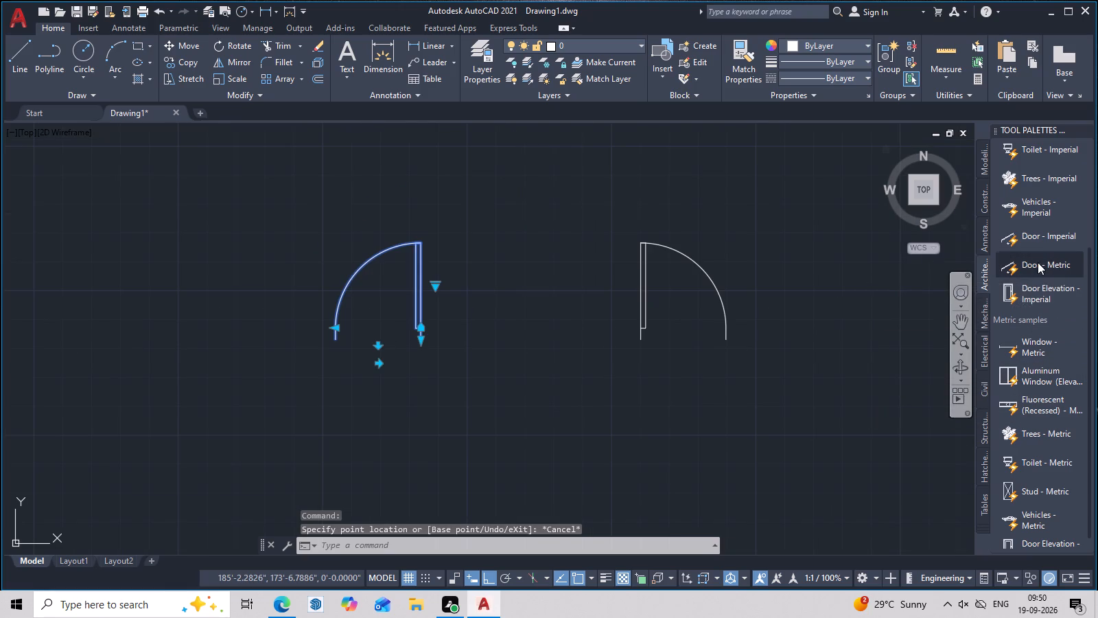
pyautogui.moveTo(1038, 262); pyautogui.dragTo(432, 365)
pyautogui.rightClick(437, 337)
pyautogui.rightClick(435, 341)
pyautogui.rightClick(432, 363)
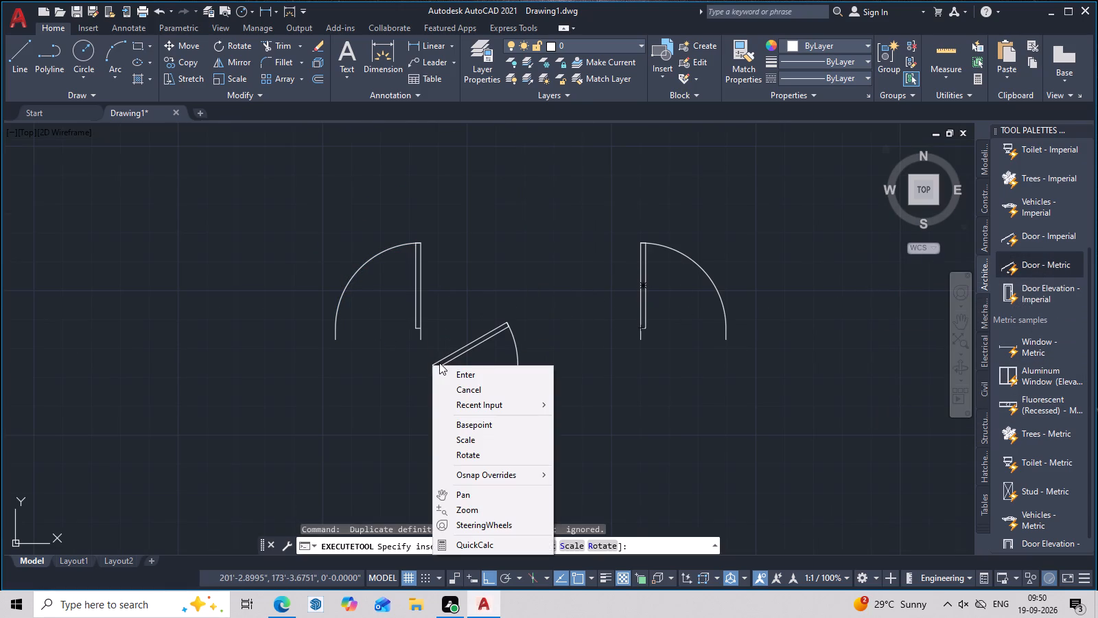
pyautogui.scroll(2, 439, 363)
pyautogui.click(471, 364)
pyautogui.click(489, 357)
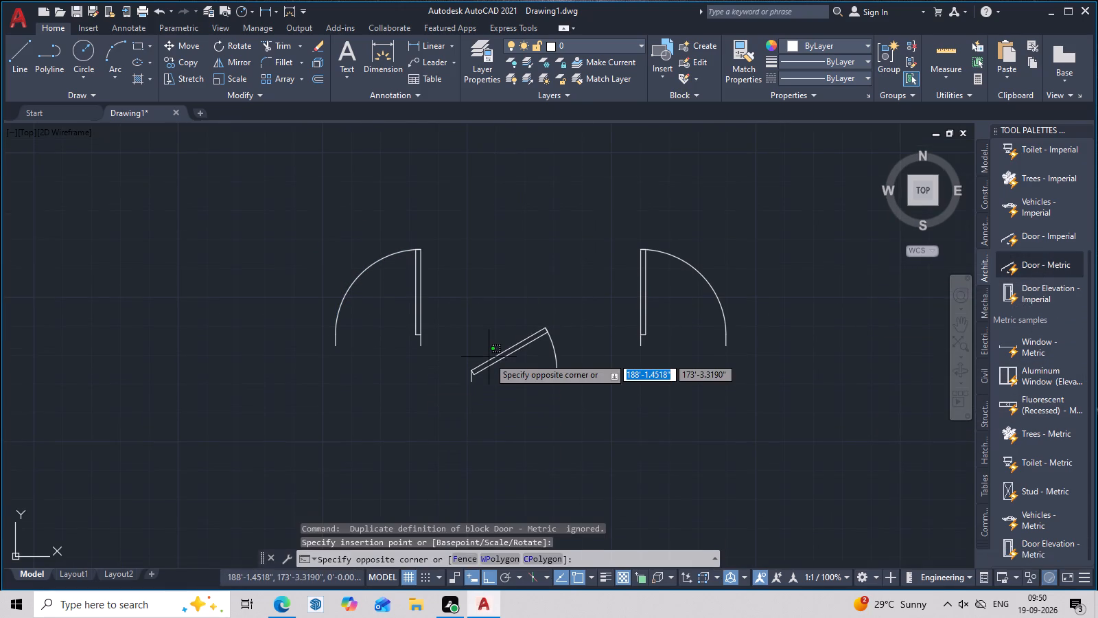
pyautogui.click(492, 358)
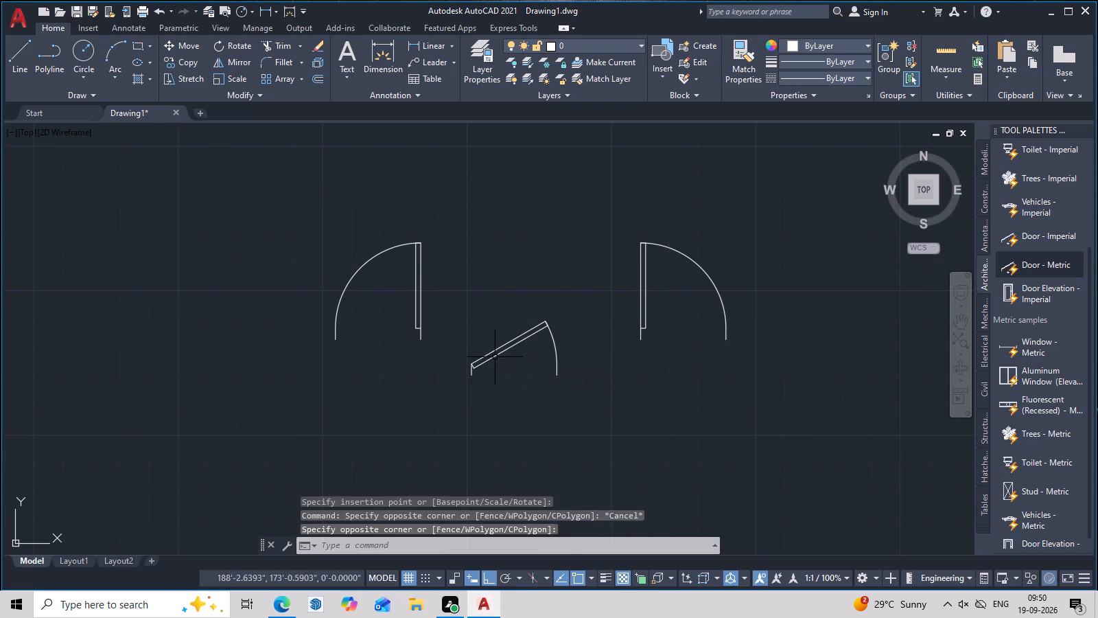
pyautogui.moveTo(561, 328); pyautogui.dragTo(550, 339)
pyautogui.click(522, 351)
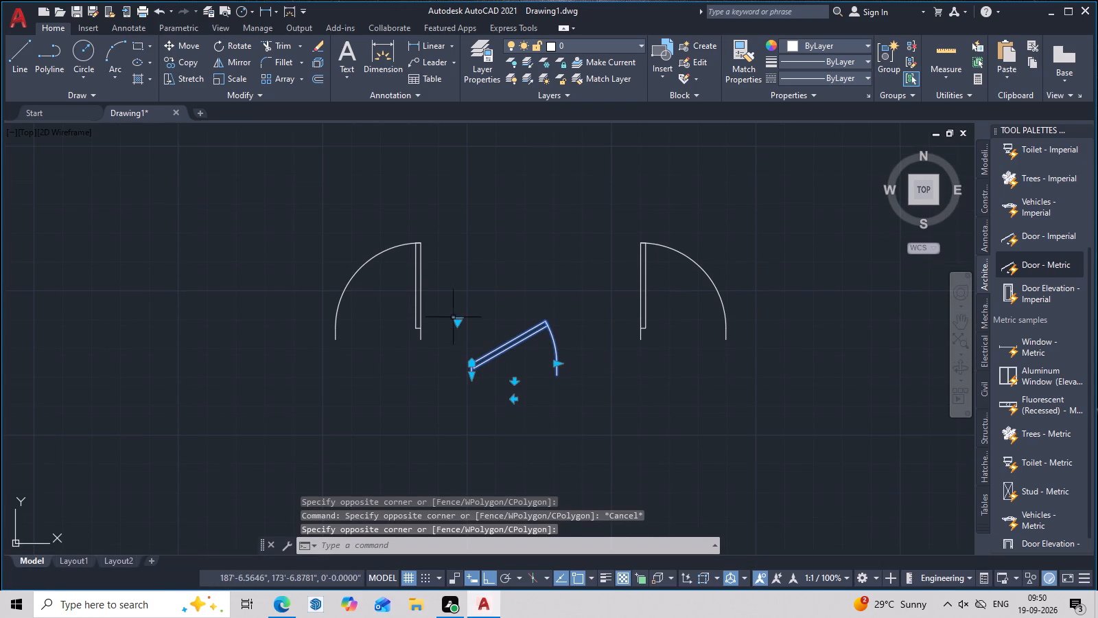
pyautogui.click(460, 322)
pyautogui.click(498, 372)
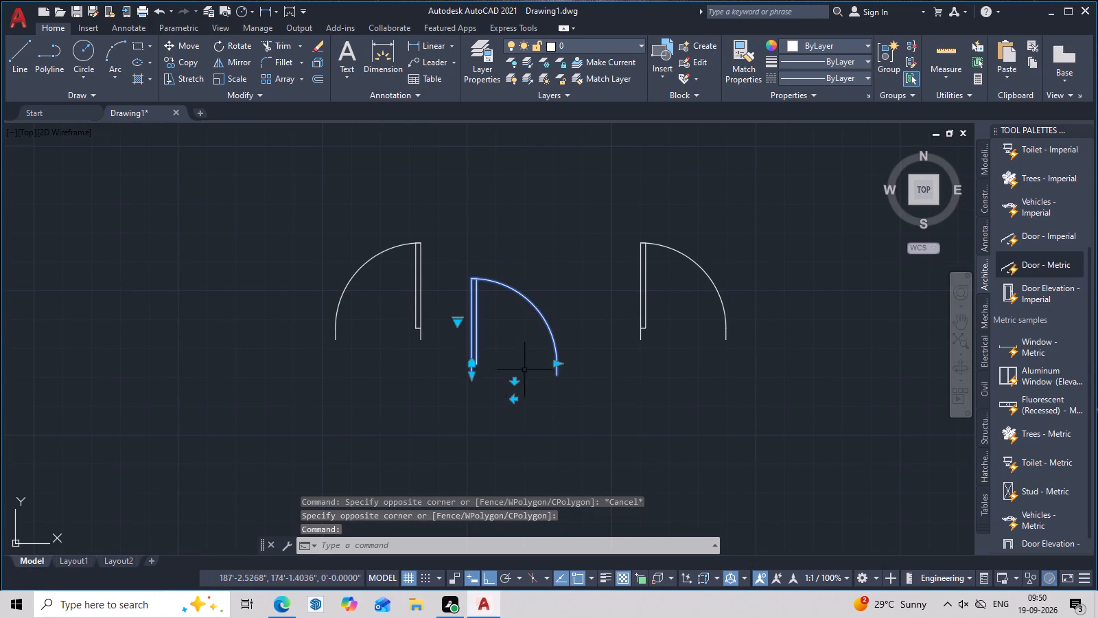
pyautogui.press('Escape')
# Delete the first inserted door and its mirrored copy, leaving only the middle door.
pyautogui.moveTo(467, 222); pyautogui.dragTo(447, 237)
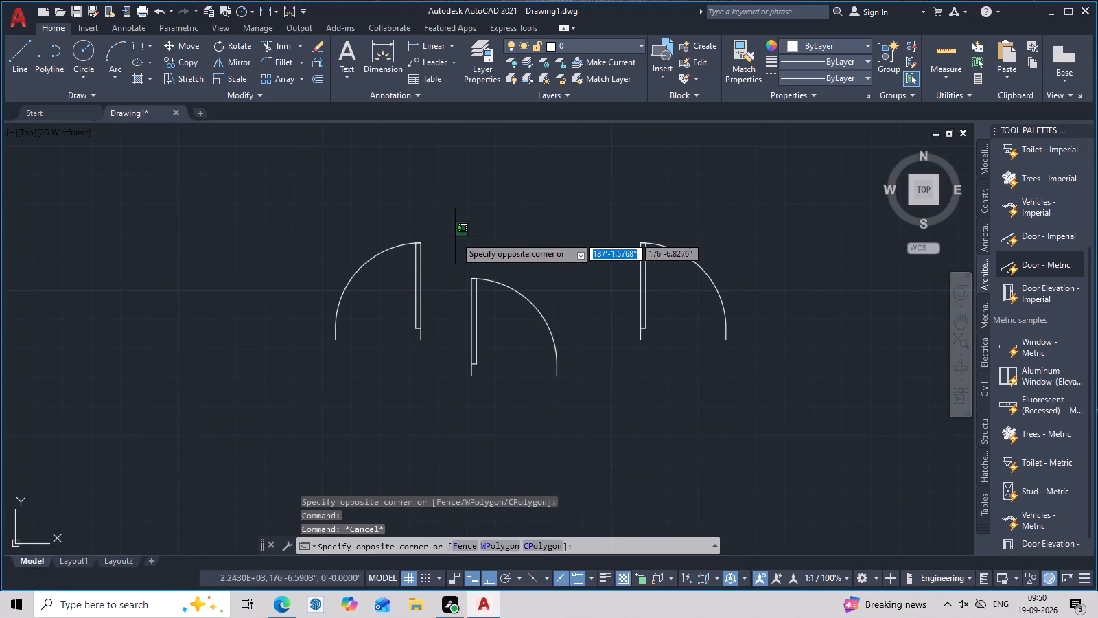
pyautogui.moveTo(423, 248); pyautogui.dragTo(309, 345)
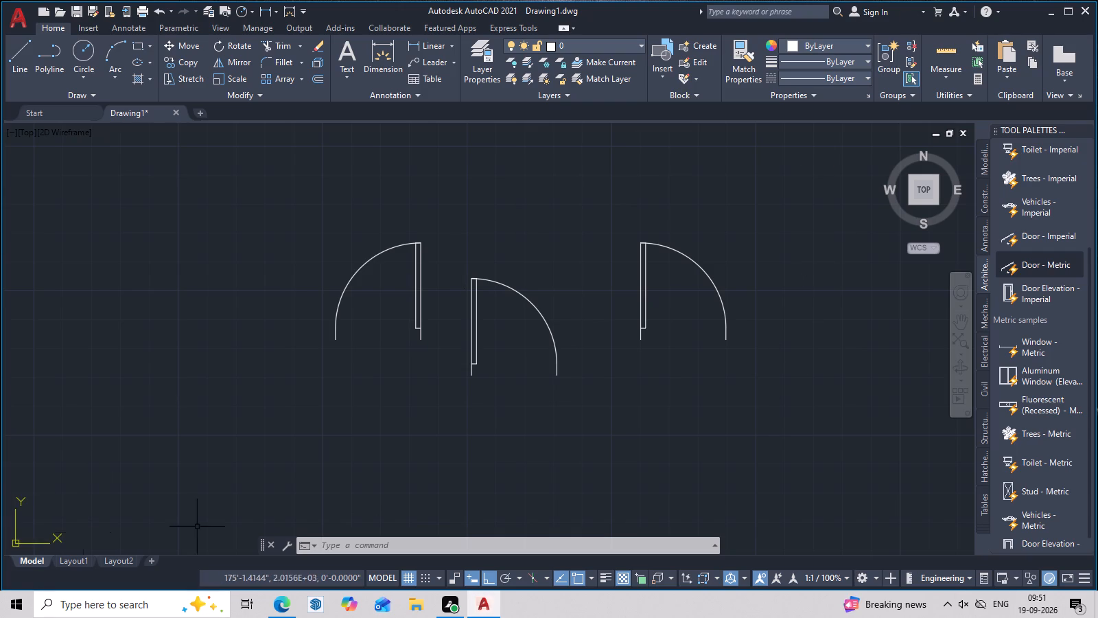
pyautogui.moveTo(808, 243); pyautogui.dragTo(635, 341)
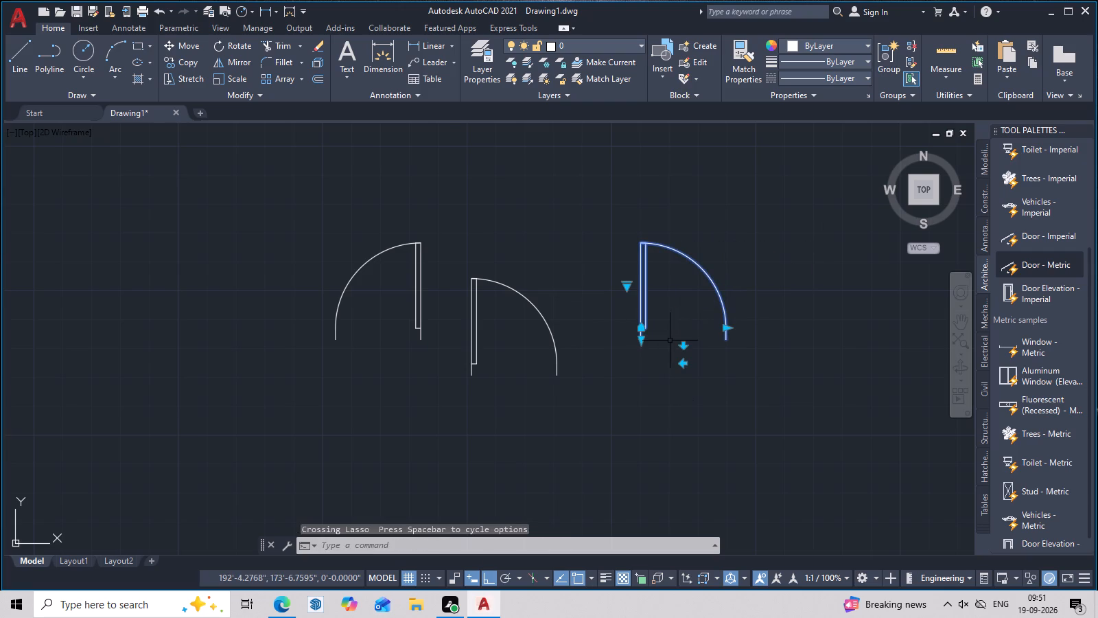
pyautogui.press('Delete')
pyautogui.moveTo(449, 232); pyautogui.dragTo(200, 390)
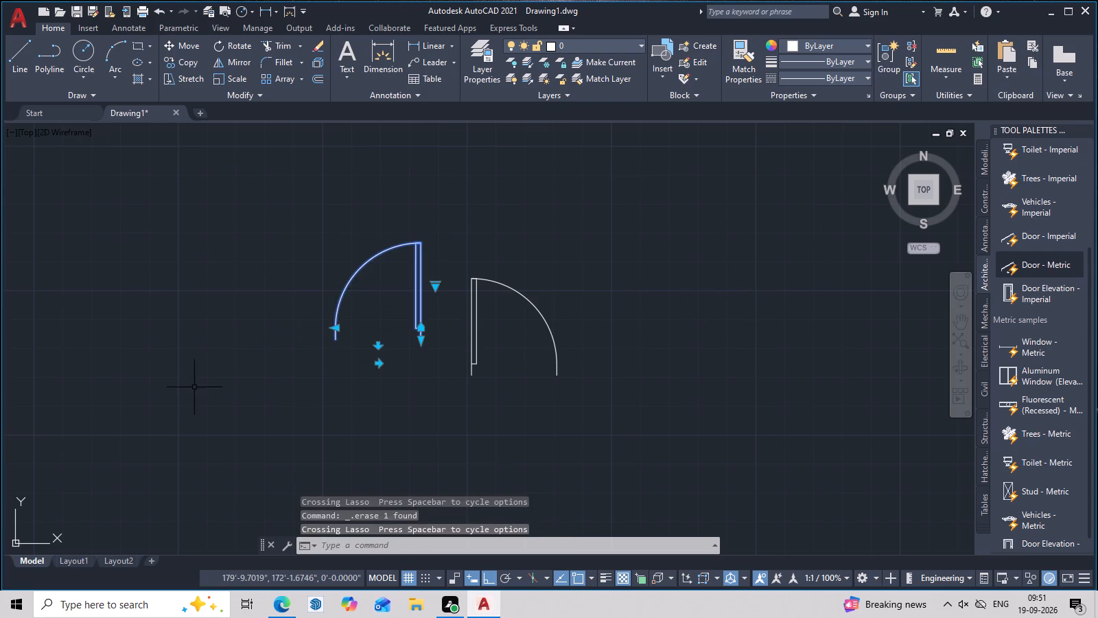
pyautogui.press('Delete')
# Mirror the remaining door about a vertical line on its left side, keeping the source door.
pyautogui.moveTo(694, 280); pyautogui.dragTo(295, 433)
pyautogui.click(312, 428)
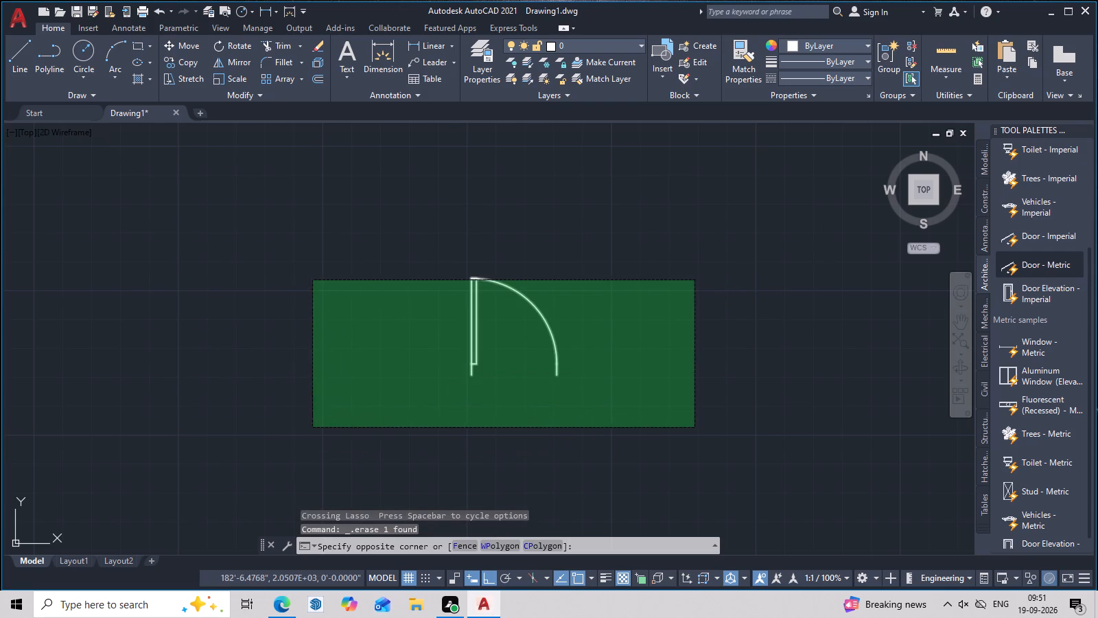
pyautogui.press('m')
pyautogui.press('i')
pyautogui.press('space')
pyautogui.click(414, 371)
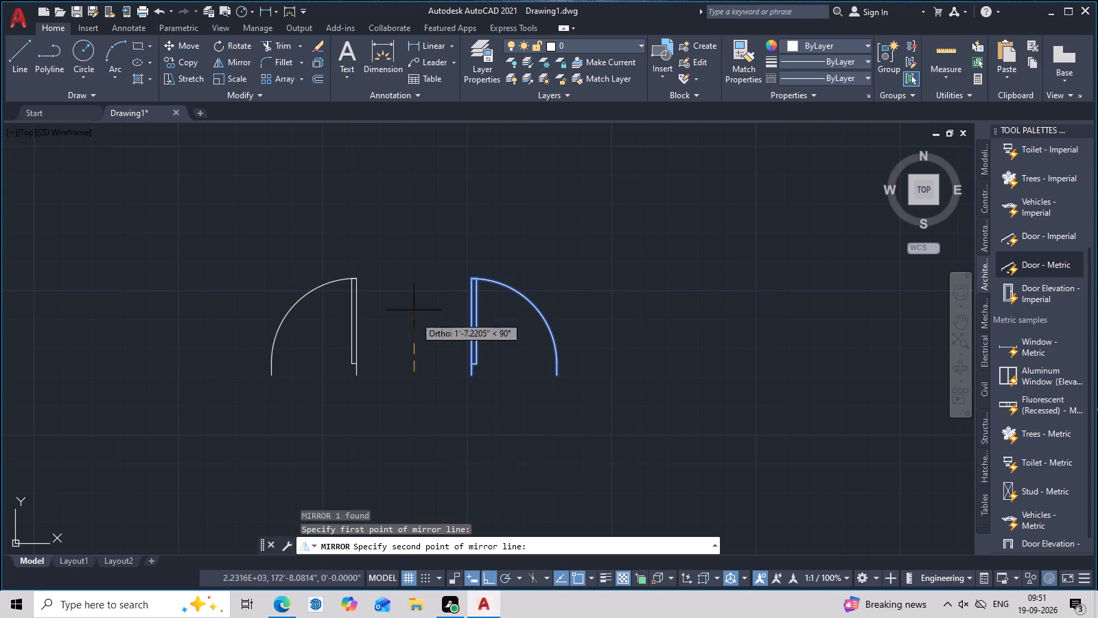
pyautogui.click(399, 249)
pyautogui.moveTo(427, 299); pyautogui.dragTo(399, 249)
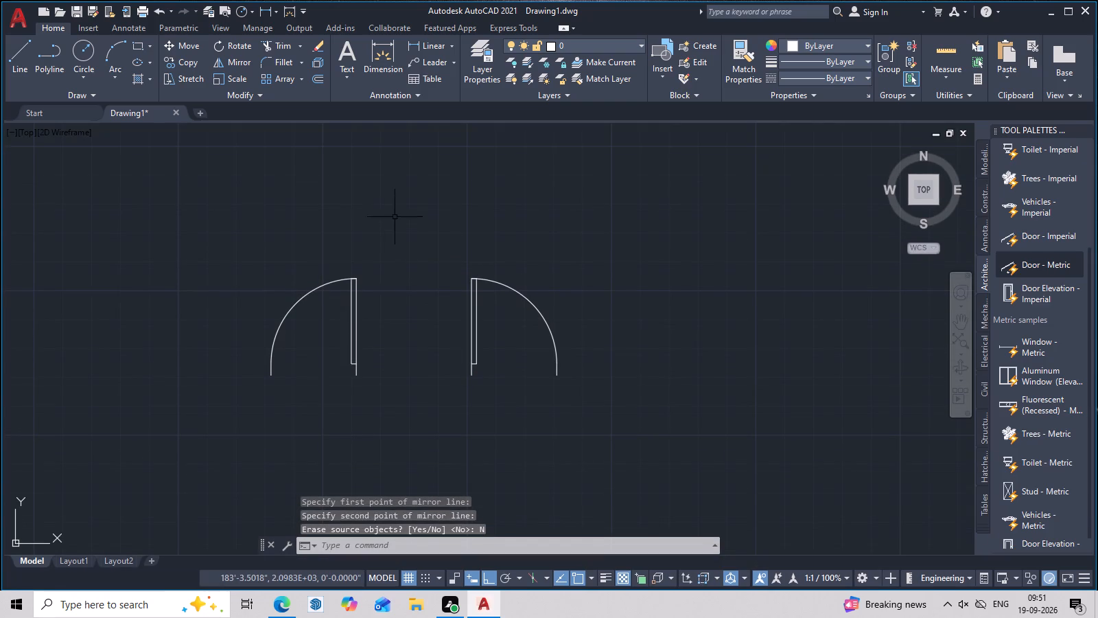
# Stretch the mirrored door's opening width to about 2'-7.5".
pyautogui.click(358, 341)
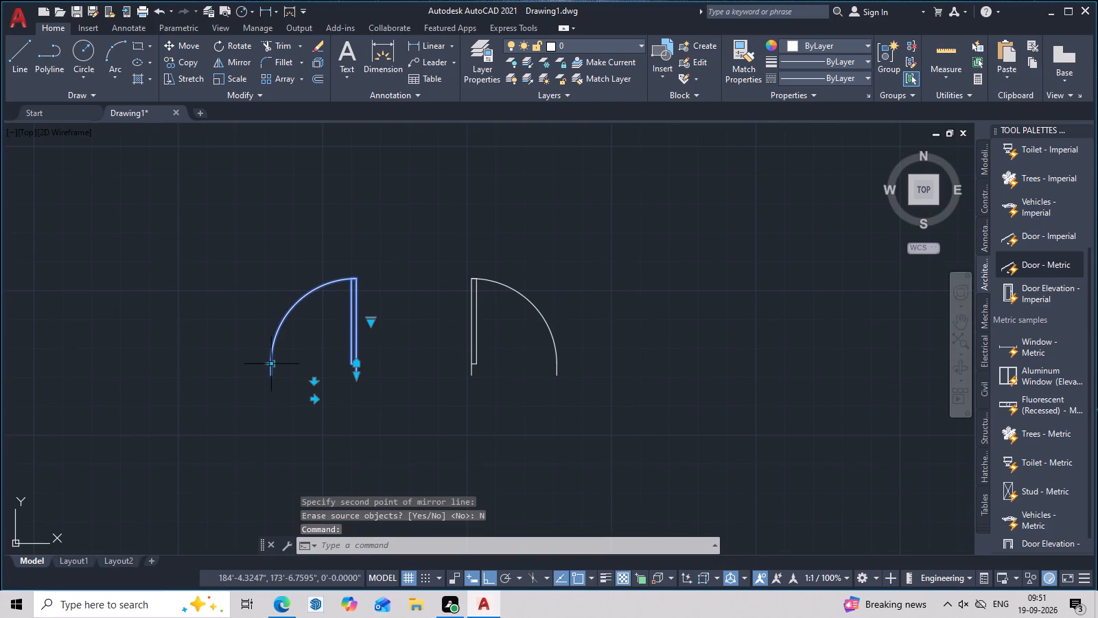
pyautogui.click(272, 362)
pyautogui.scroll(3, 304, 362)
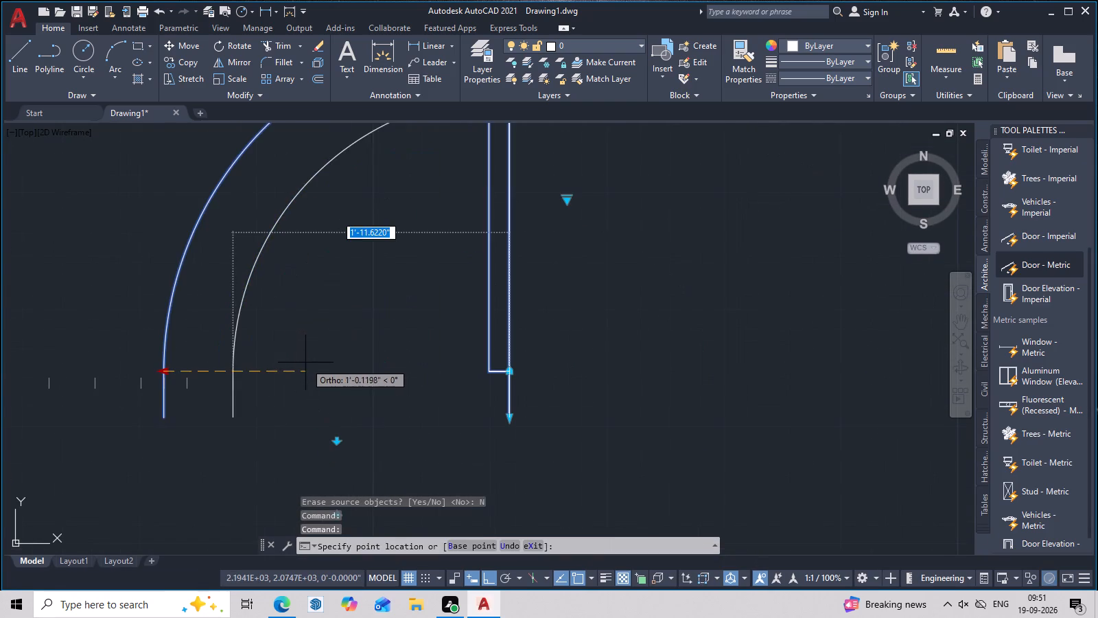
pyautogui.moveTo(299, 366); pyautogui.dragTo(482, 346, button='middle')
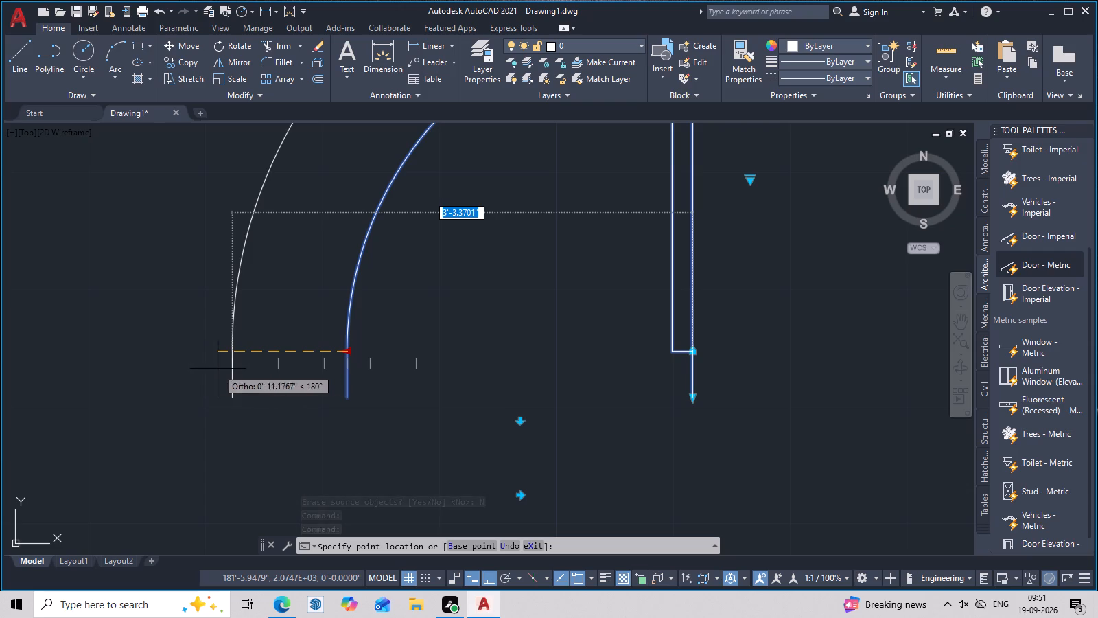
pyautogui.click(323, 365)
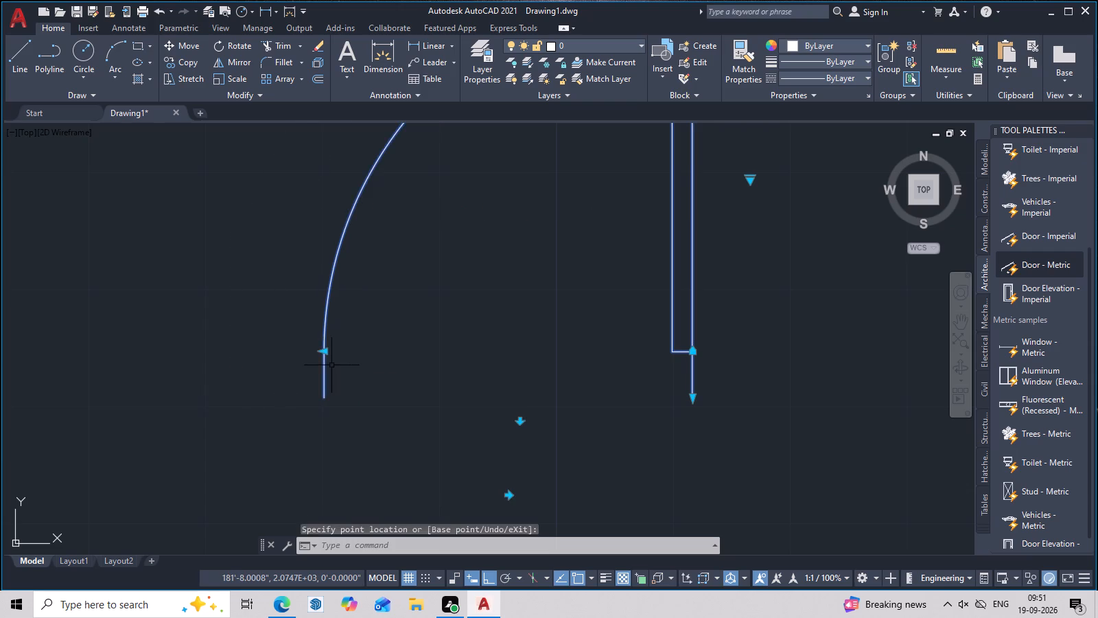
pyautogui.scroll(-4, 357, 366)
pyautogui.scroll(2, 366, 382)
pyautogui.moveTo(459, 368); pyautogui.dragTo(459, 379, button='middle')
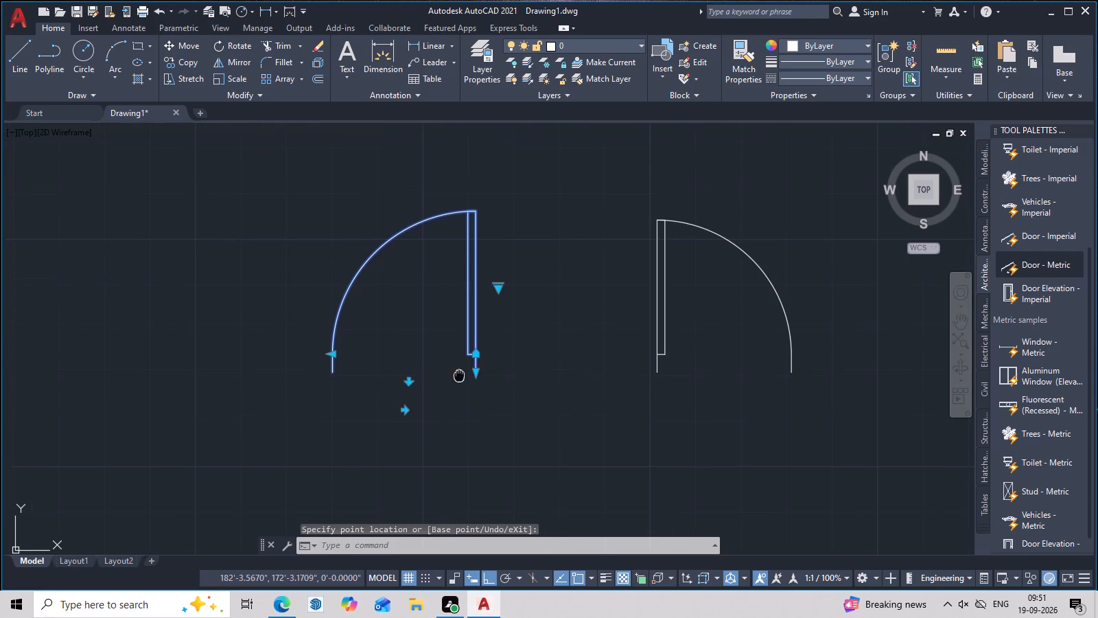
pyautogui.moveTo(459, 379); pyautogui.dragTo(459, 416, button='middle')
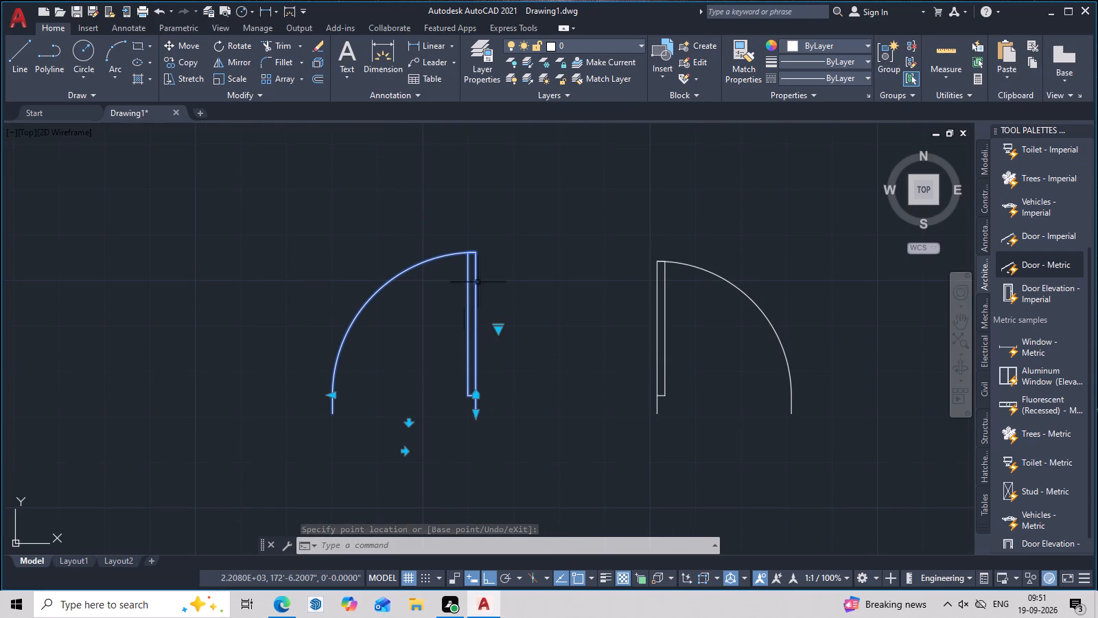
# Examine the primary unit format and precision settings of the Standard dimension style.
pyautogui.write('d')
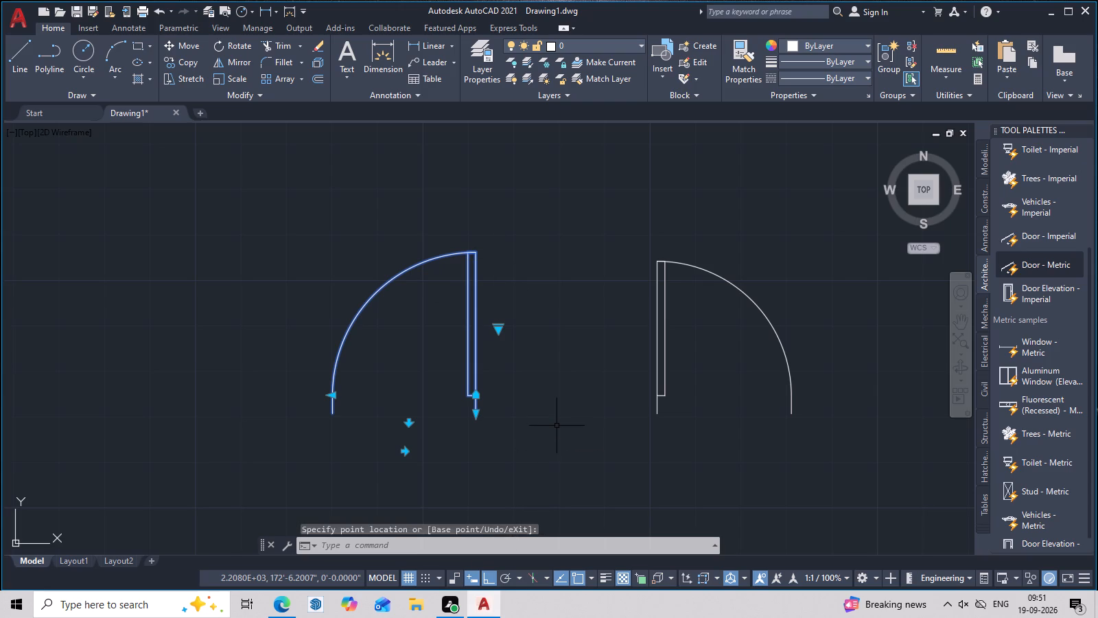
pyautogui.press('space')
pyautogui.click(687, 272)
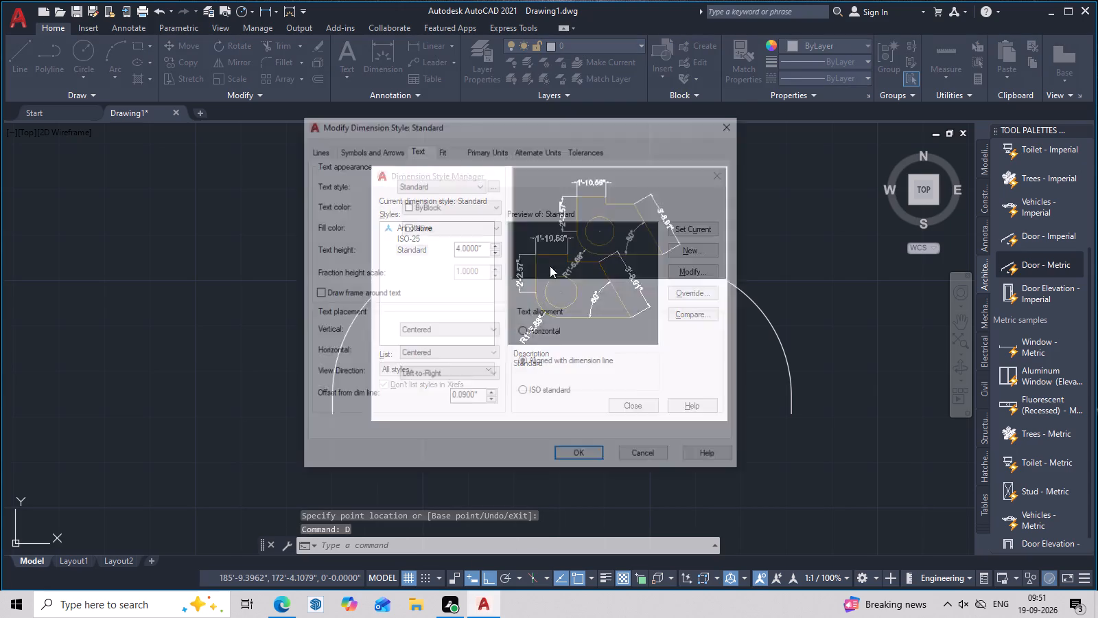
pyautogui.click(502, 158)
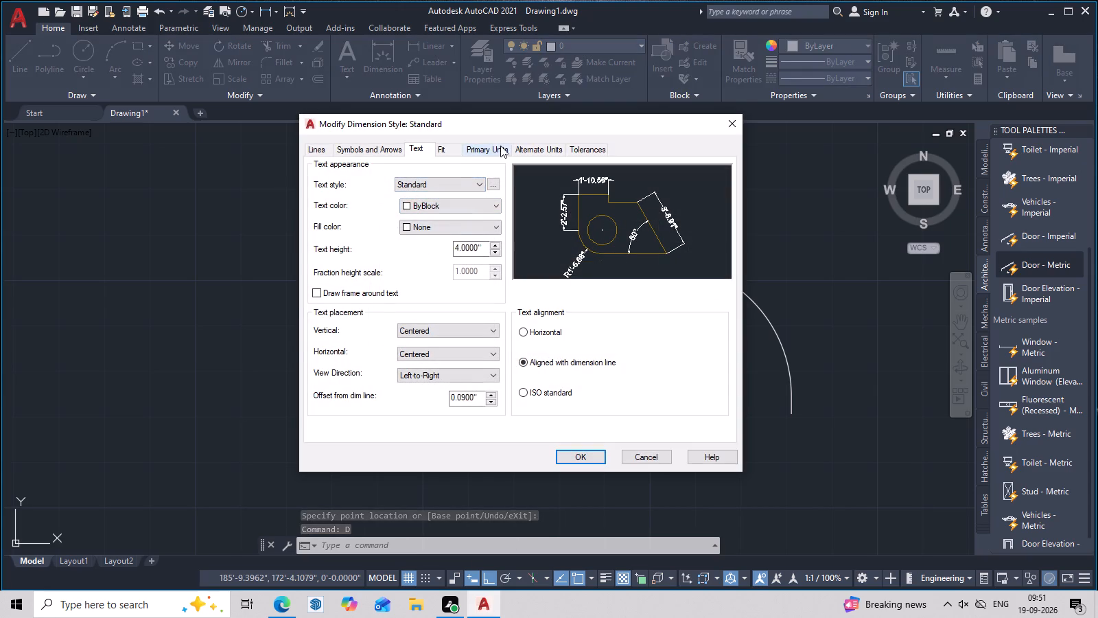
pyautogui.click(500, 146)
pyautogui.click(470, 199)
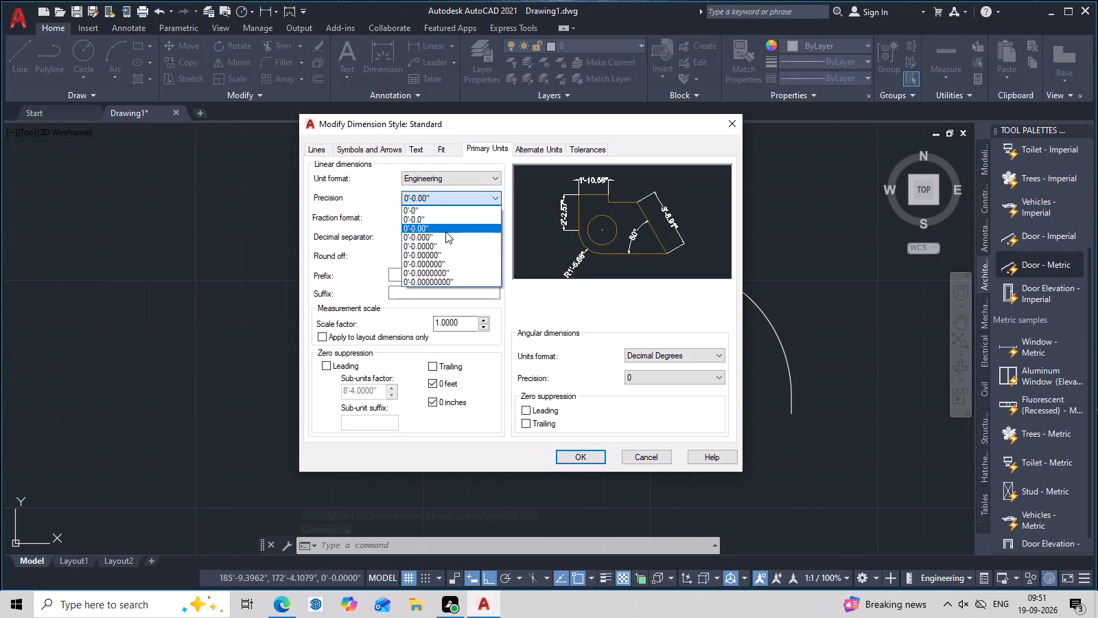
pyautogui.click(445, 225)
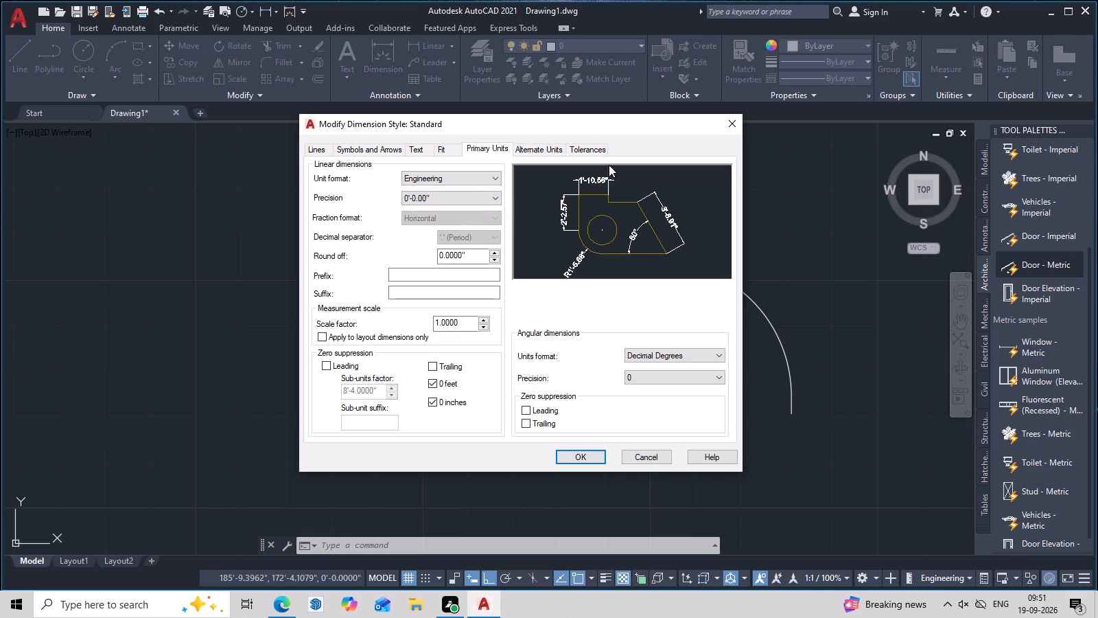
pyautogui.click(729, 128)
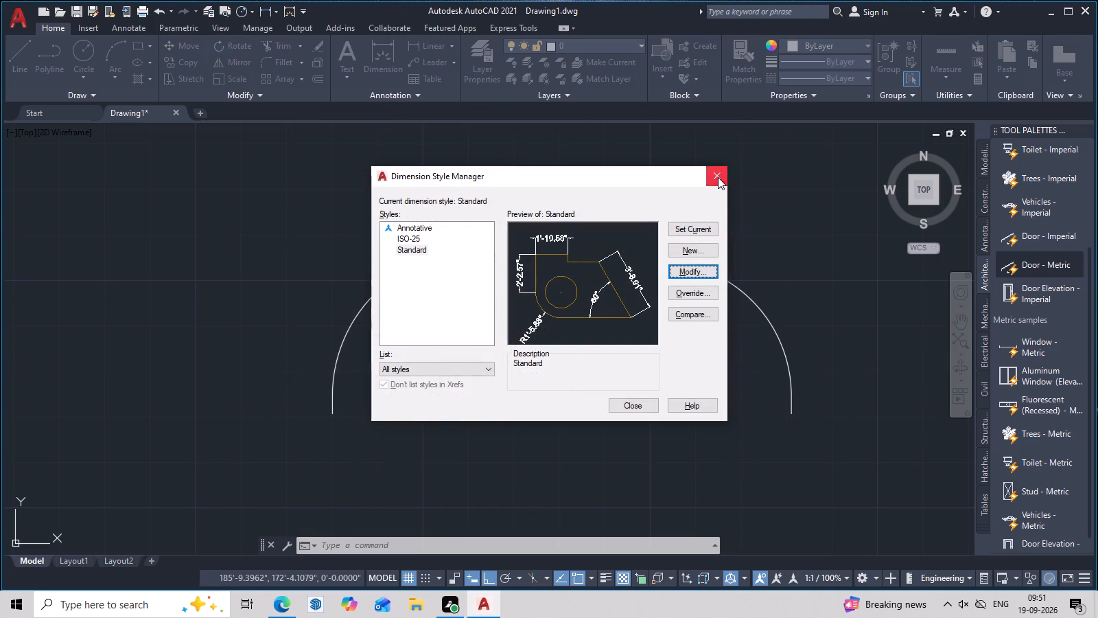
pyautogui.click(718, 177)
# Copy the mirrored door by its lower hinge corner onto the wall above the staircase, about 5" from the wall line's inner corner.
pyautogui.click(471, 322)
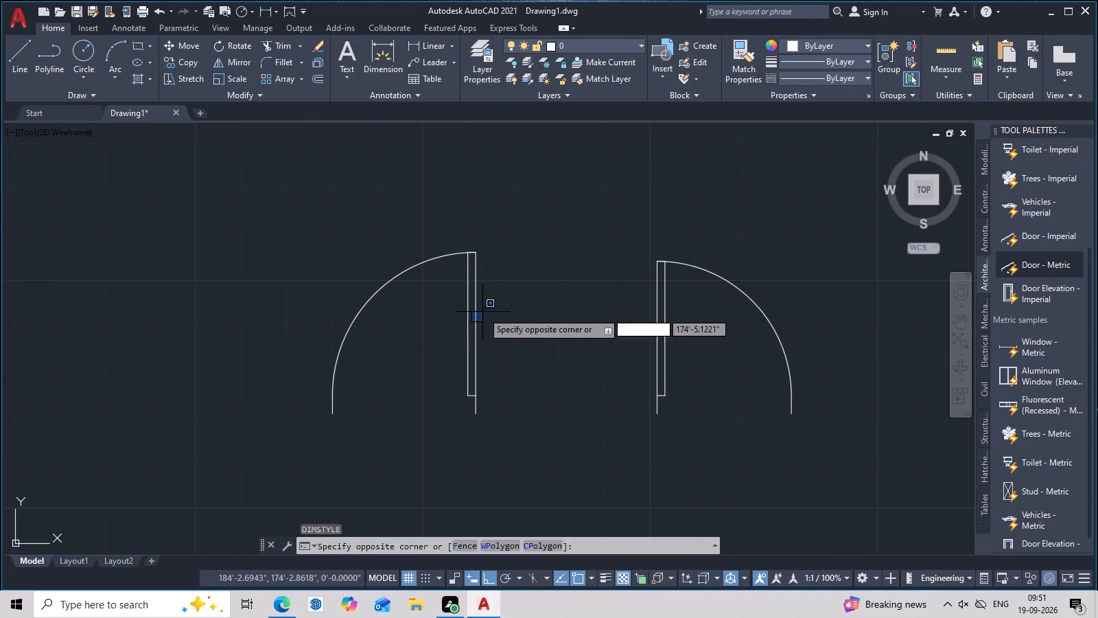
pyautogui.moveTo(476, 314); pyautogui.dragTo(430, 336)
pyautogui.moveTo(512, 285); pyautogui.dragTo(329, 369)
pyautogui.click(292, 387)
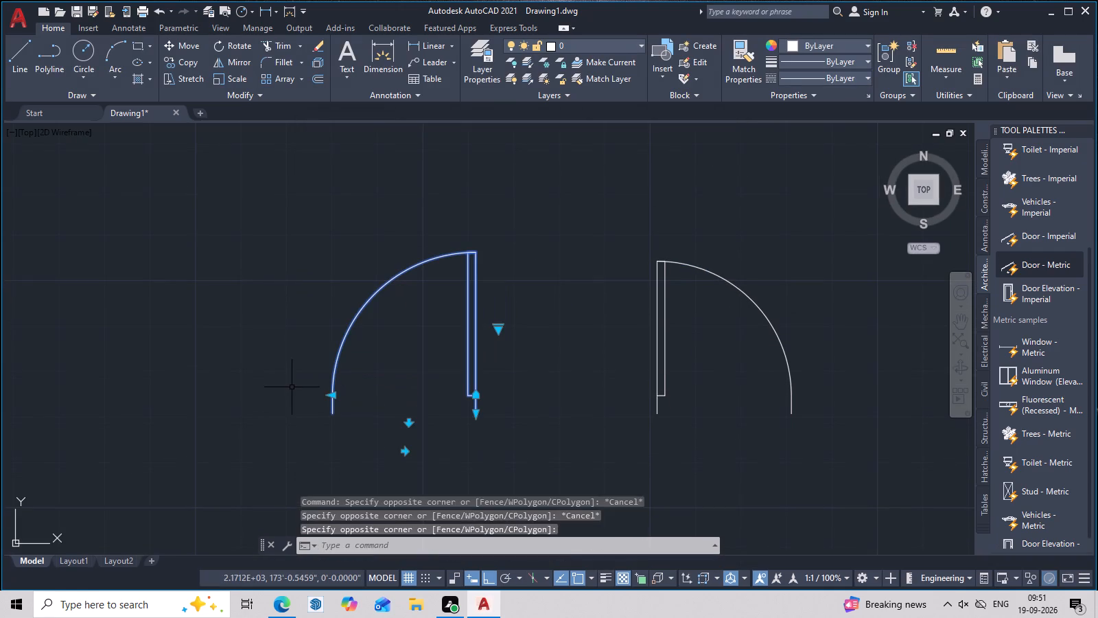
pyautogui.write('co')
pyautogui.press('space')
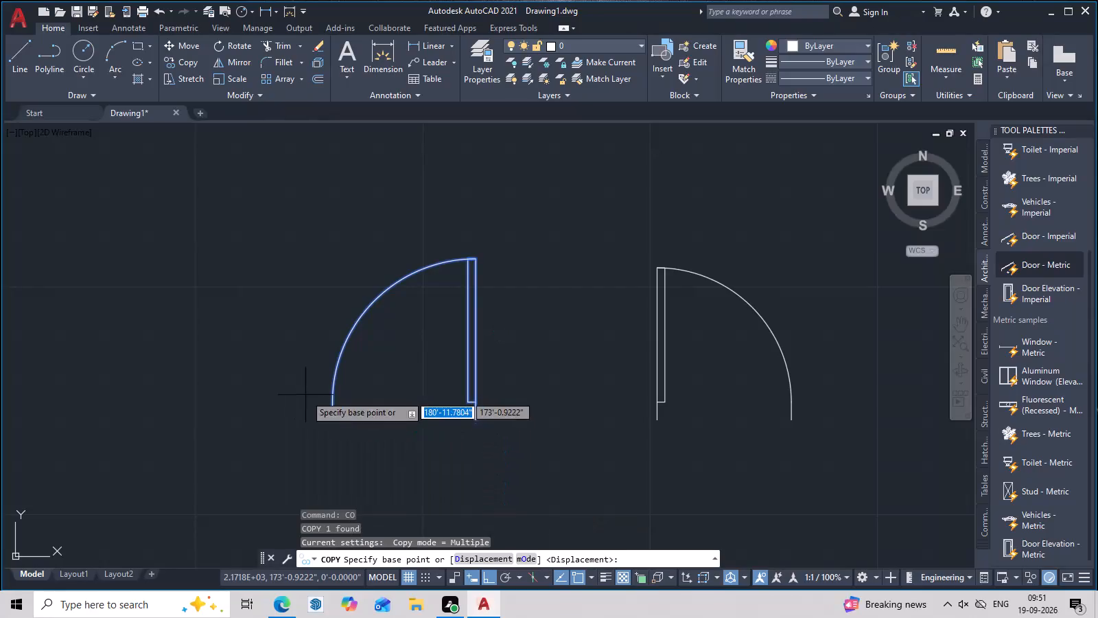
pyautogui.click(473, 424)
pyautogui.scroll(-3, 651, 466)
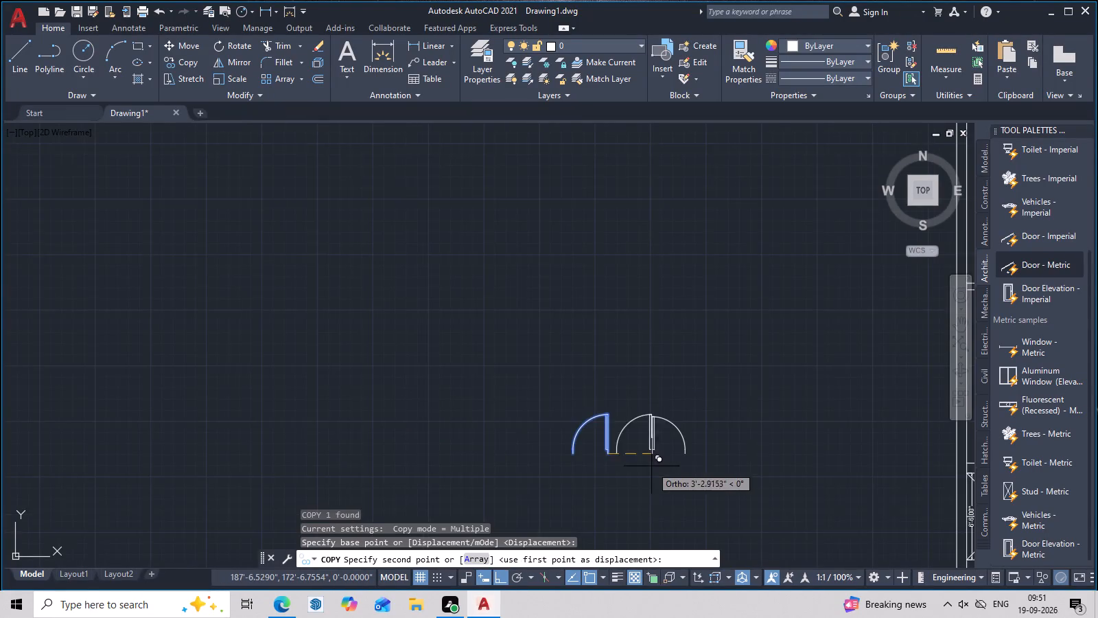
pyautogui.moveTo(627, 463); pyautogui.dragTo(86, 353, button='middle')
pyautogui.scroll(3, 585, 370)
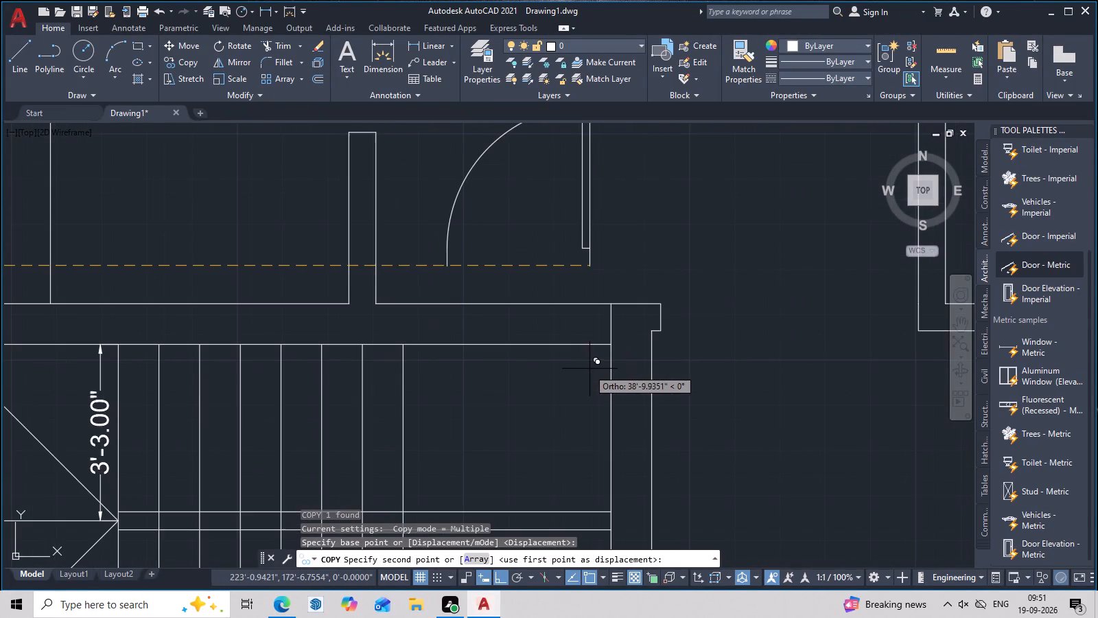
pyautogui.press('F8')
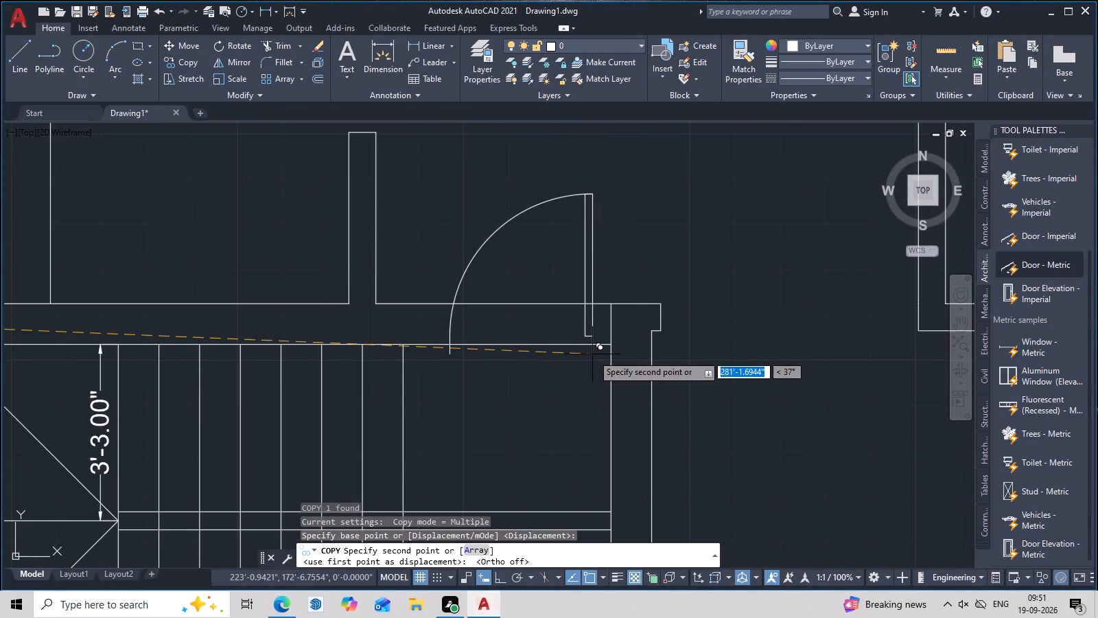
pyautogui.scroll(2, 591, 350)
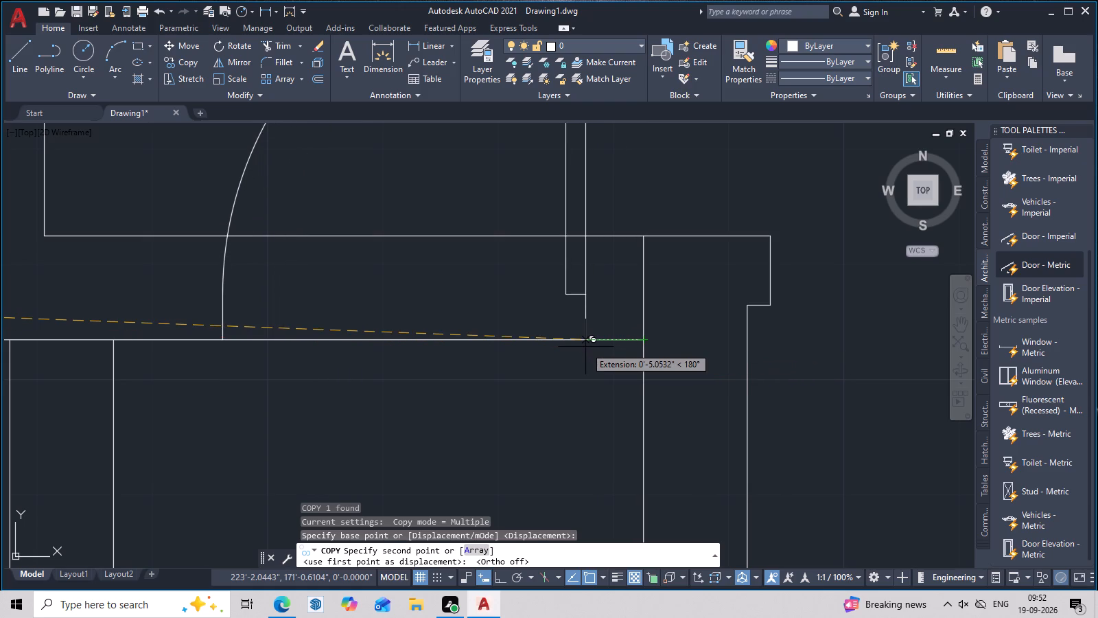
pyautogui.click(585, 347)
pyautogui.press('Escape')
# Trim the upper wall line across the new door opening and the short vertical line closing the wall beside it.
pyautogui.scroll(-3, 459, 373)
pyautogui.moveTo(459, 374); pyautogui.dragTo(459, 363, button='middle')
pyautogui.scroll(1, 459, 367)
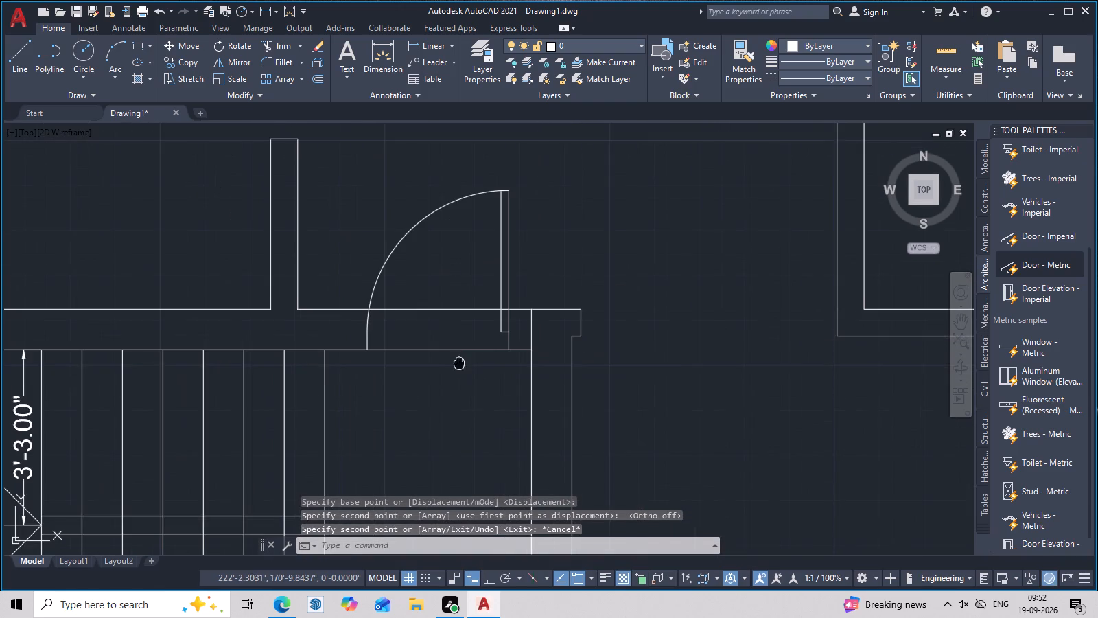
pyautogui.write('tr')
pyautogui.press('space')
pyautogui.scroll(2, 530, 333)
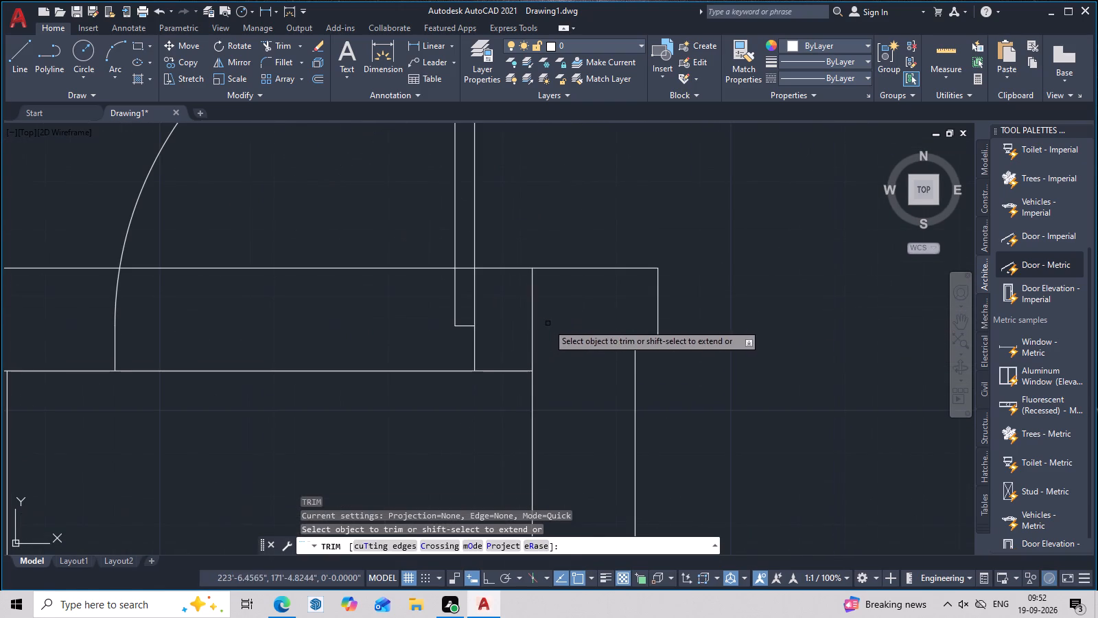
pyautogui.moveTo(547, 323); pyautogui.dragTo(512, 329)
pyautogui.scroll(-5, 538, 327)
pyautogui.moveTo(547, 338); pyautogui.dragTo(554, 290, button='middle')
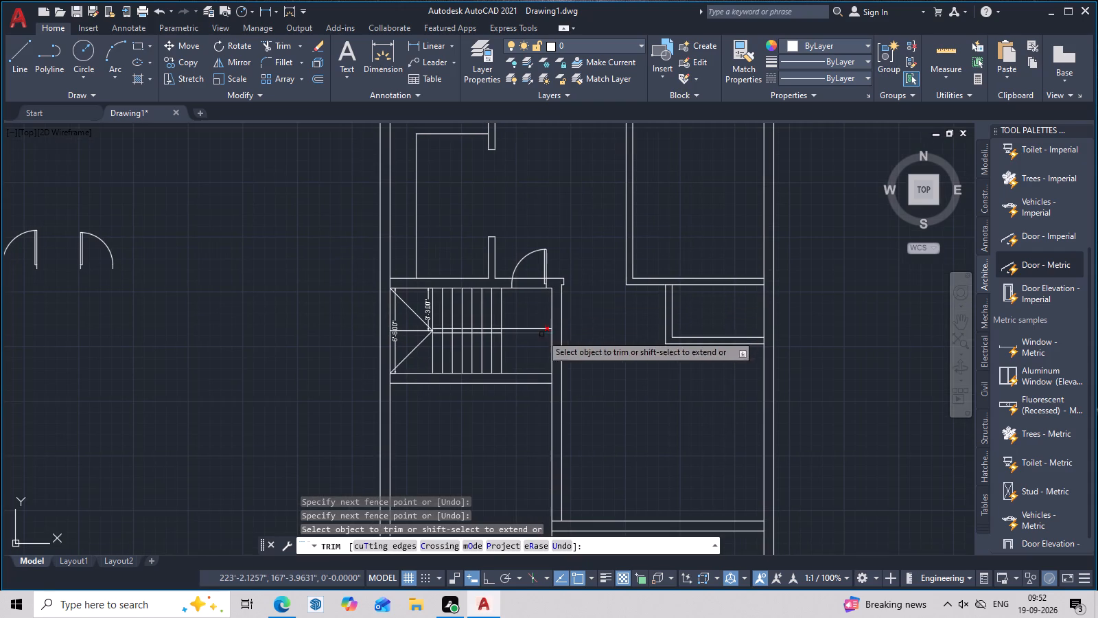
pyautogui.scroll(2, 520, 290)
pyautogui.click(547, 257)
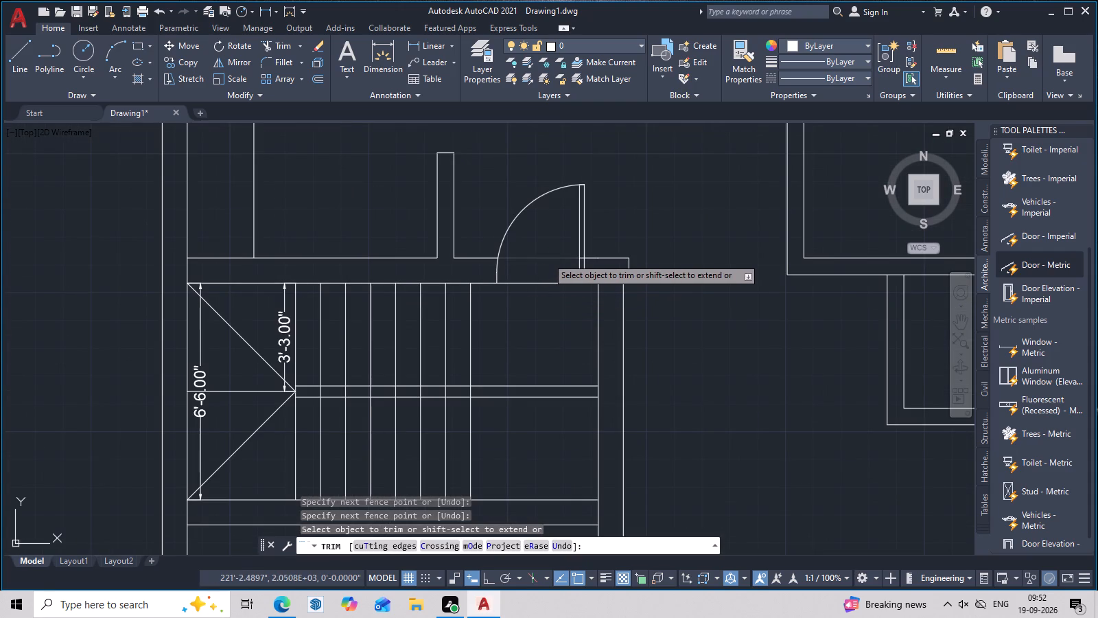
pyautogui.scroll(3, 576, 249)
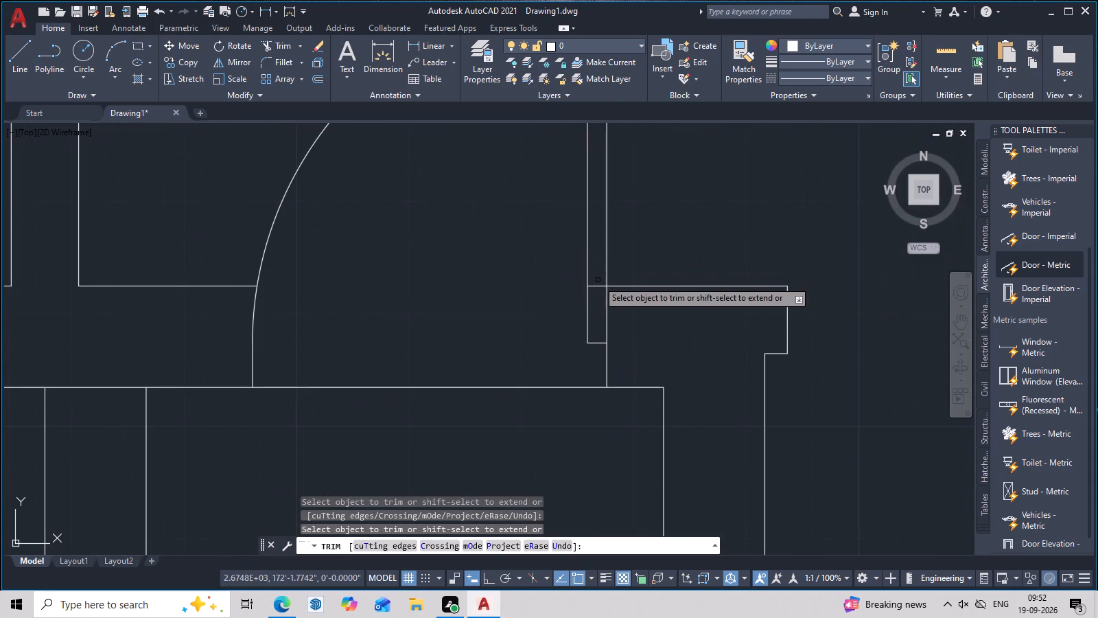
pyautogui.click(598, 287)
pyautogui.scroll(-6, 598, 287)
pyautogui.moveTo(615, 325); pyautogui.dragTo(616, 282, button='middle')
pyautogui.scroll(3, 616, 262)
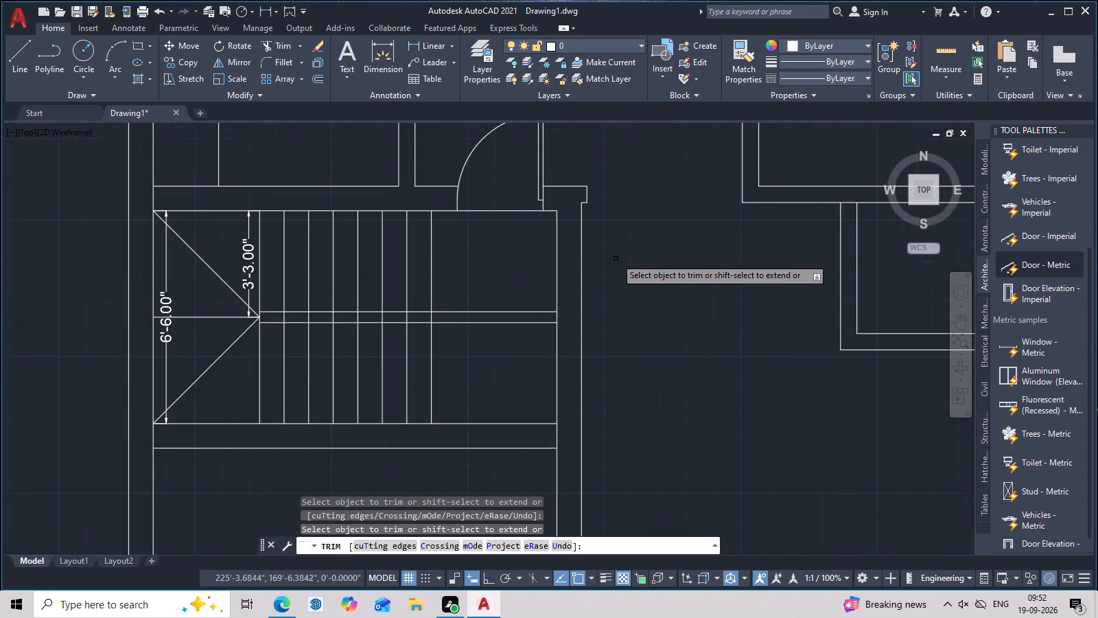
pyautogui.press('Escape')
# Copy the door above the staircase down onto the bottom line of the wall below the staircase, near its inner corner.
pyautogui.moveTo(659, 238); pyautogui.dragTo(689, 334, button='middle')
pyautogui.moveTo(594, 227); pyautogui.dragTo(517, 250)
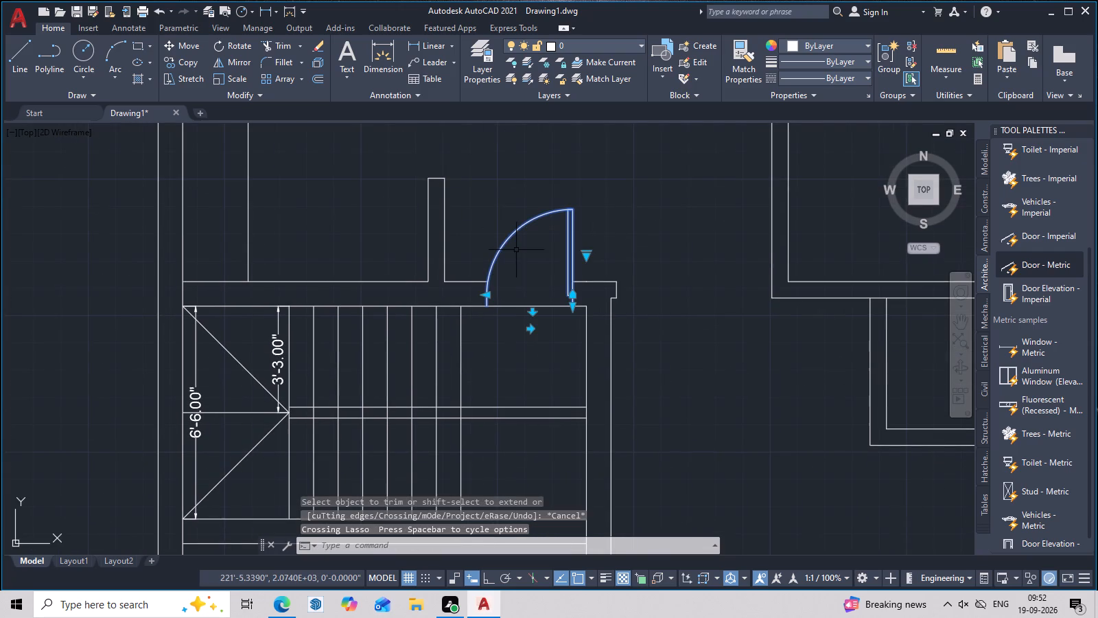
pyautogui.write('co')
pyautogui.press('space')
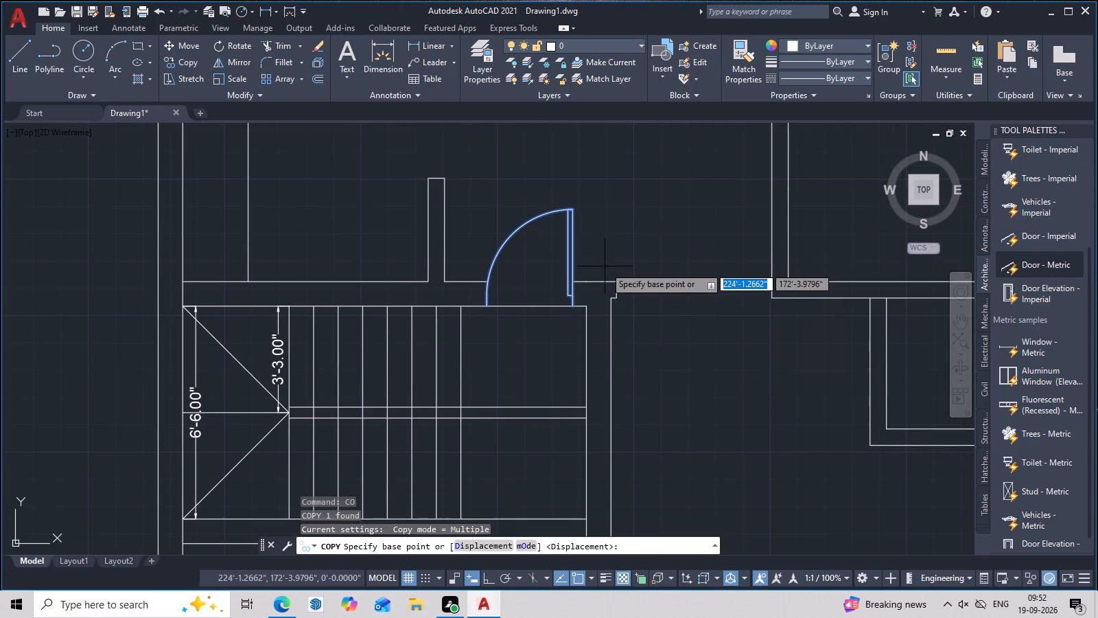
pyautogui.scroll(3, 591, 317)
pyautogui.click(515, 266)
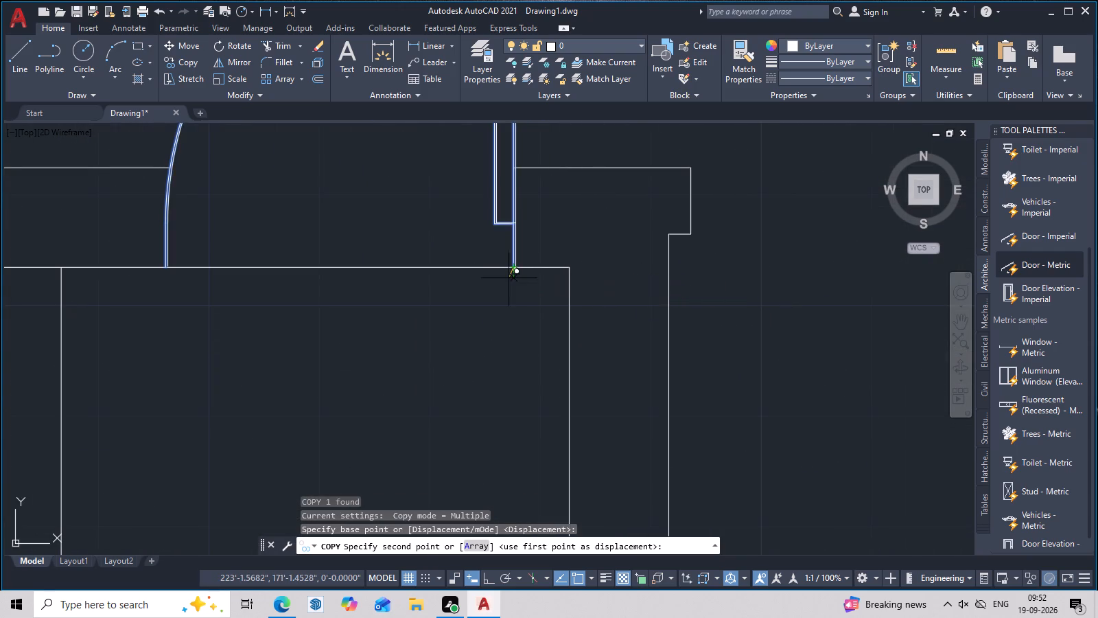
pyautogui.scroll(-3, 492, 344)
pyautogui.moveTo(486, 358); pyautogui.dragTo(500, 299, button='middle')
pyautogui.moveTo(489, 446); pyautogui.dragTo(506, 365, button='middle')
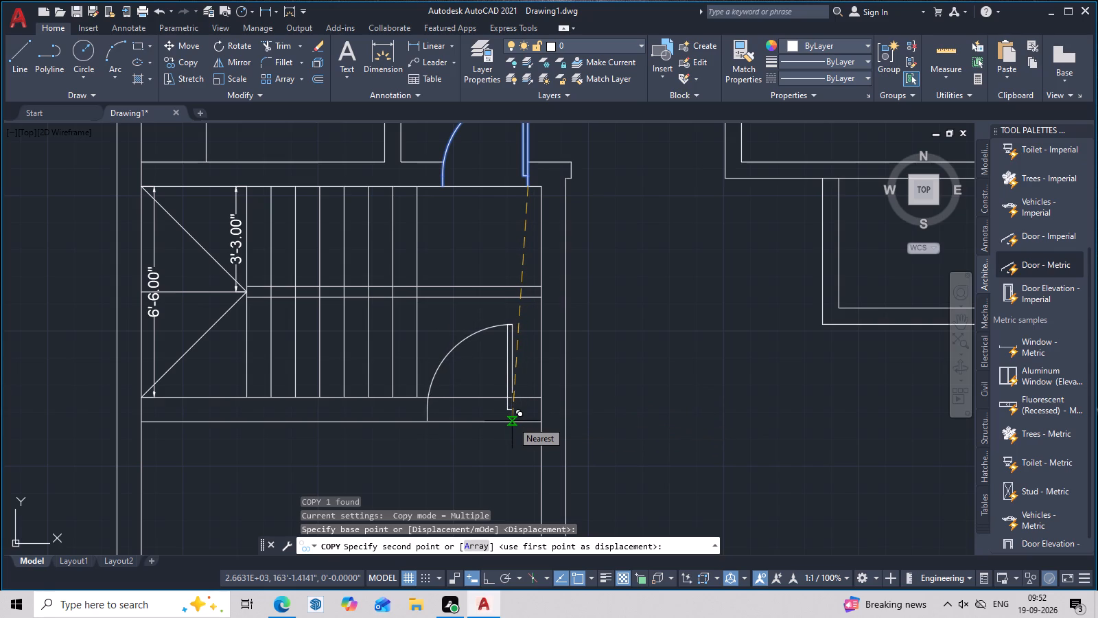
pyautogui.press('F8')
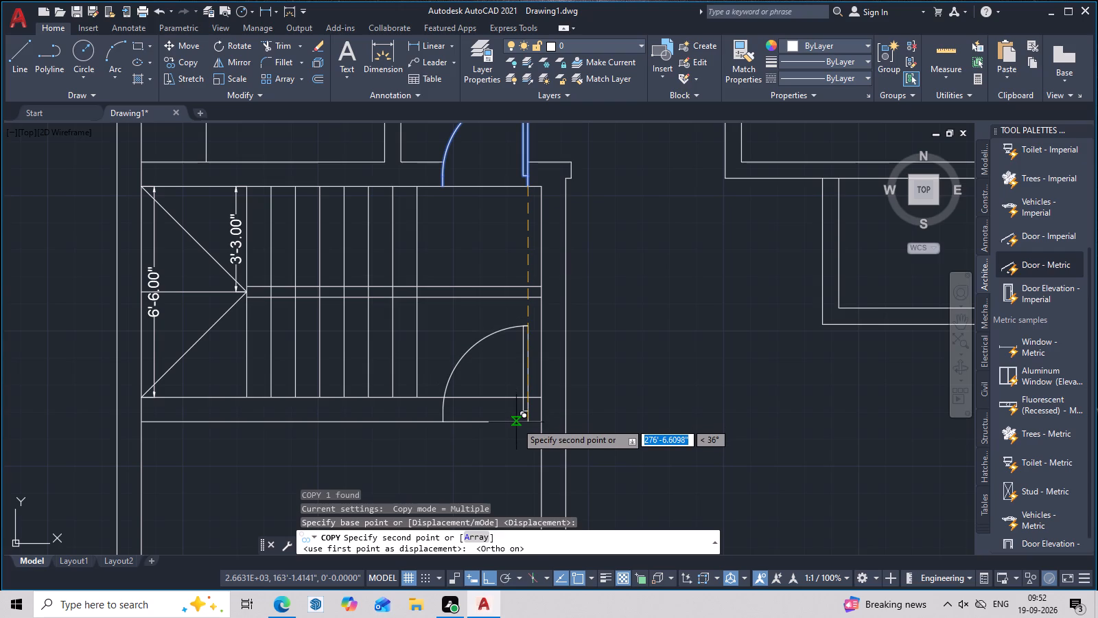
pyautogui.click(516, 422)
pyautogui.press('Escape')
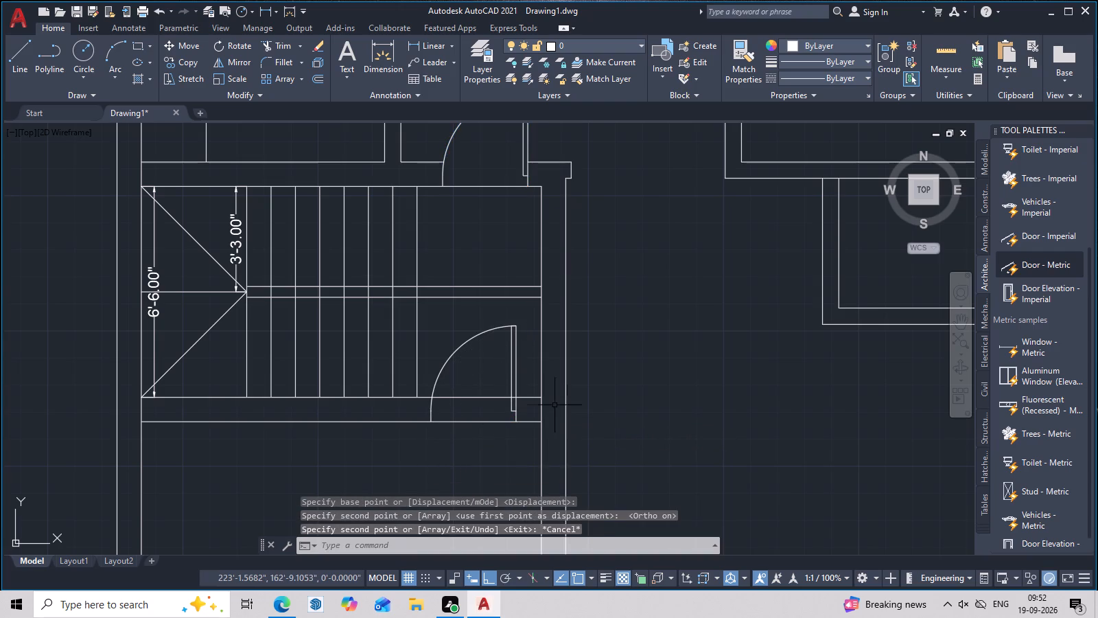
# Trim the wall line across the door opening below the staircase and the short vertical line closing that wall.
pyautogui.scroll(3, 540, 391)
pyautogui.moveTo(486, 446); pyautogui.dragTo(509, 332, button='middle')
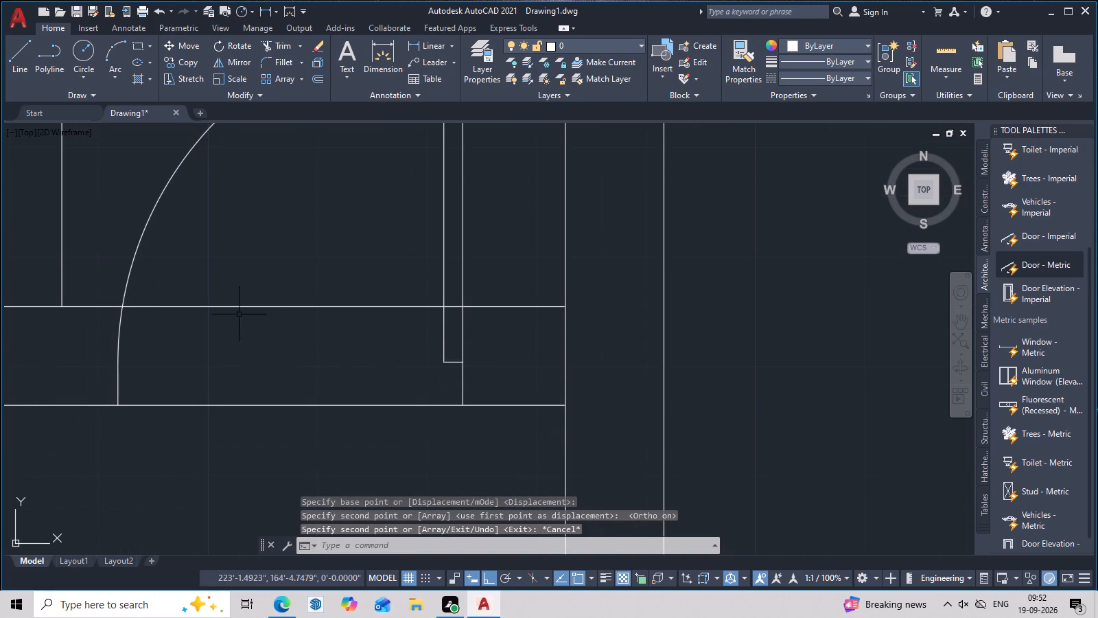
pyautogui.write('tr')
pyautogui.press('space')
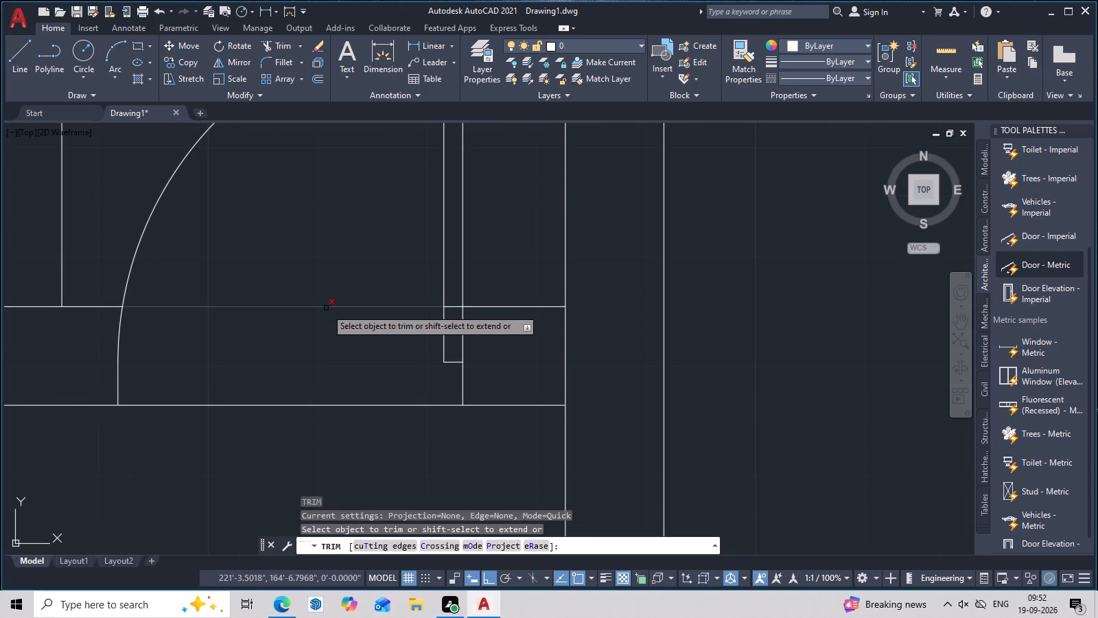
pyautogui.click(326, 308)
pyautogui.click(452, 307)
pyautogui.scroll(-2, 521, 353)
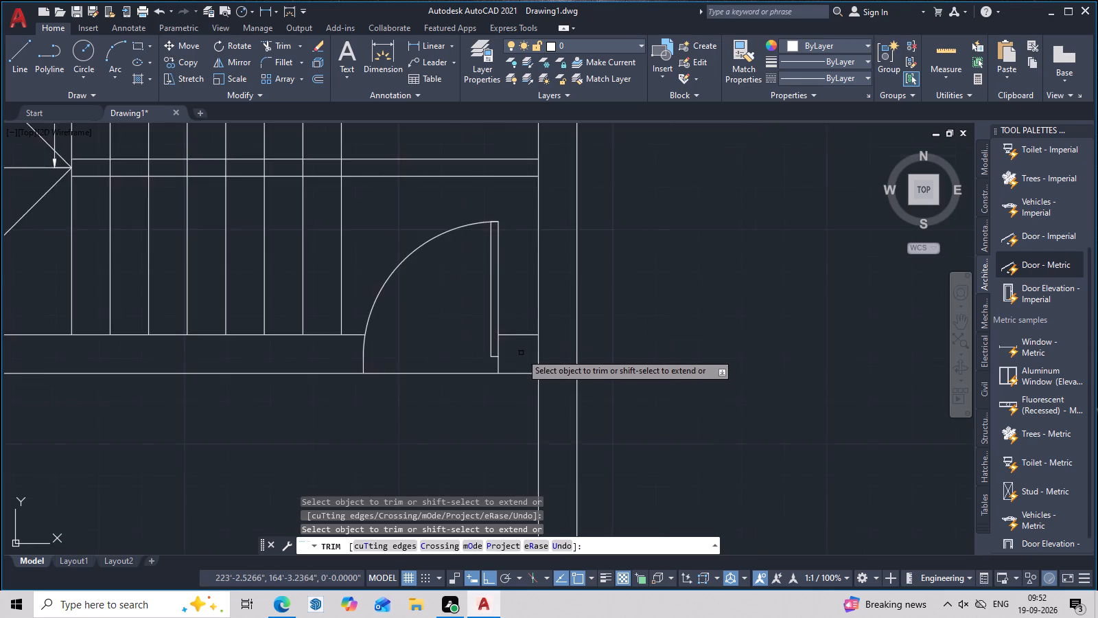
pyautogui.scroll(-1, 522, 360)
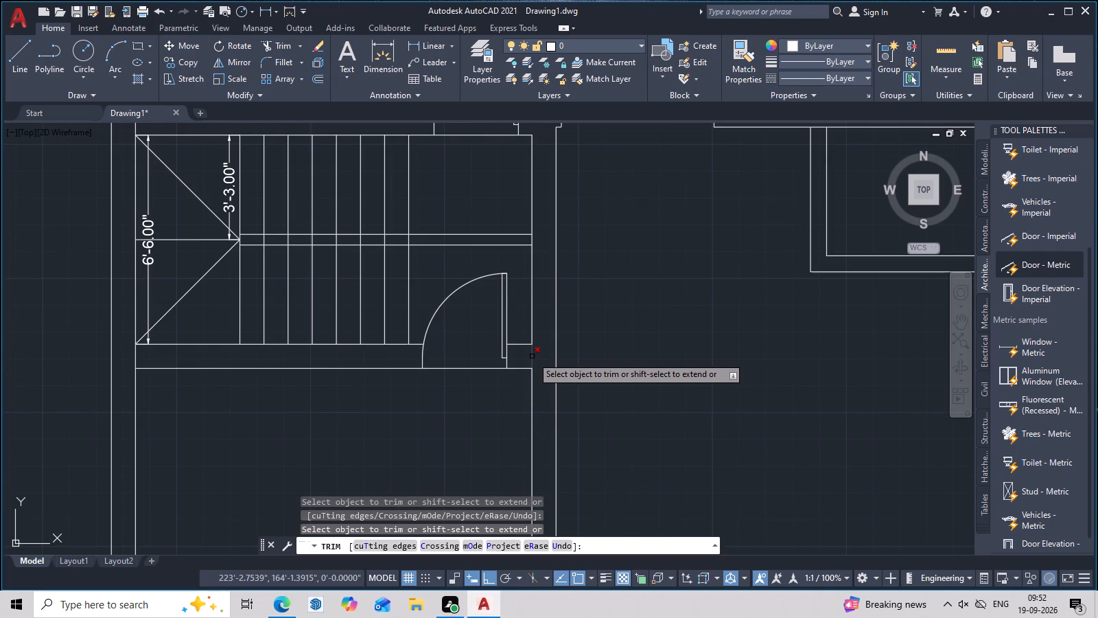
pyautogui.click(532, 356)
pyautogui.press('Escape')
# Trim the staircase's two central divider lines where they extend past the last tread across the landing.
pyautogui.scroll(-5, 597, 355)
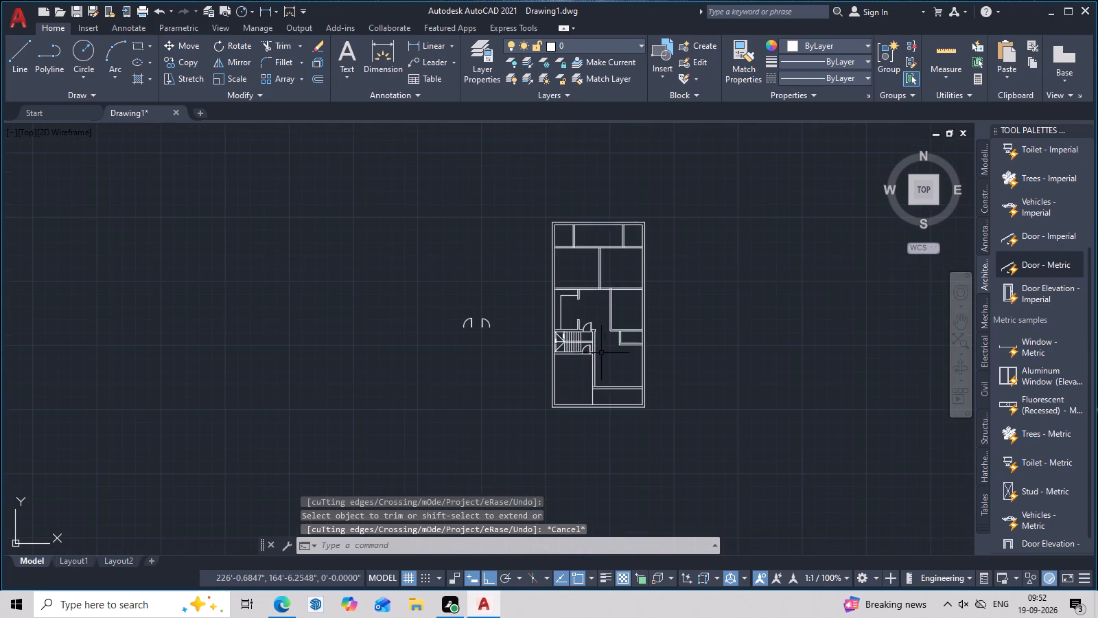
pyautogui.moveTo(605, 365); pyautogui.dragTo(593, 297, button='middle')
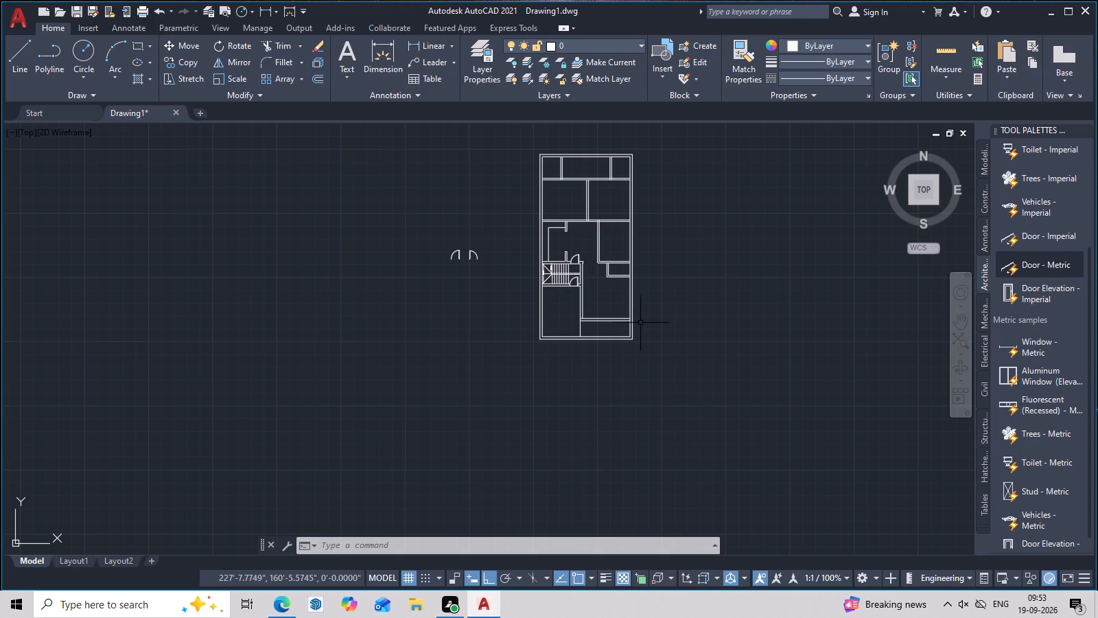
pyautogui.moveTo(592, 291); pyautogui.dragTo(550, 301, button='middle')
pyautogui.scroll(3, 546, 299)
pyautogui.moveTo(451, 189); pyautogui.dragTo(449, 271, button='middle')
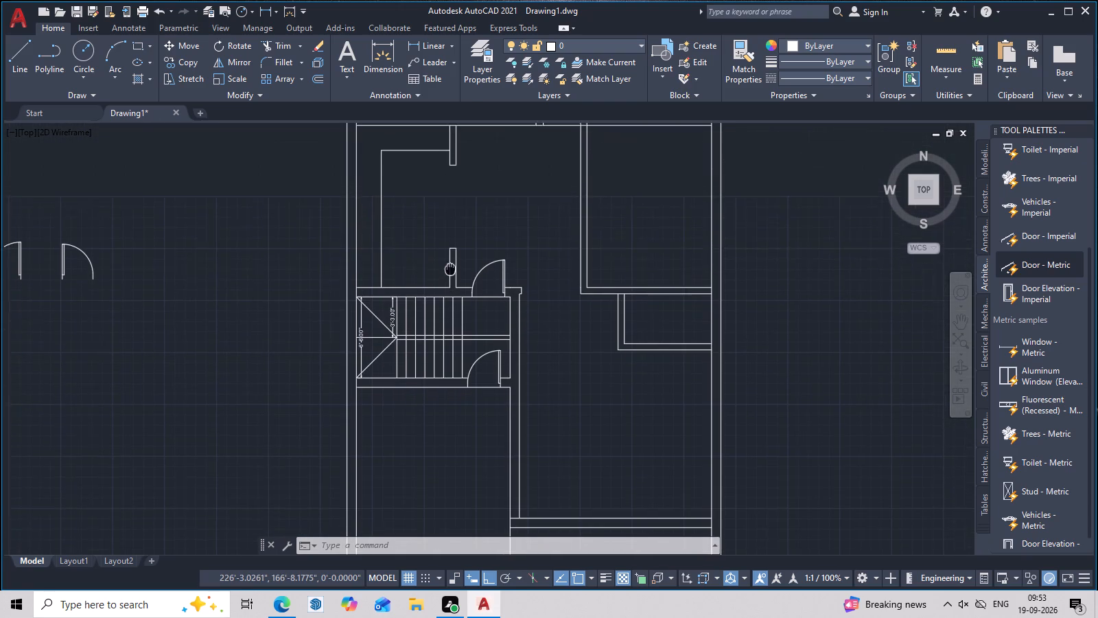
pyautogui.moveTo(449, 271); pyautogui.dragTo(449, 284, button='middle')
pyautogui.moveTo(502, 355); pyautogui.dragTo(509, 314, button='middle')
pyautogui.scroll(2, 504, 311)
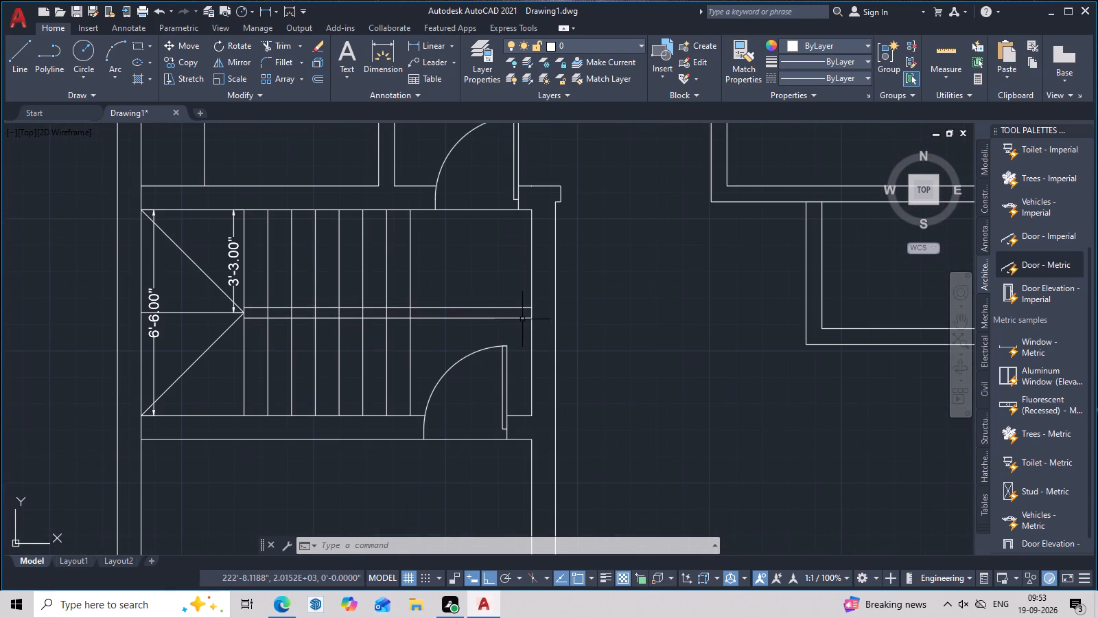
pyautogui.write('tr')
pyautogui.press('space')
pyautogui.click(474, 318)
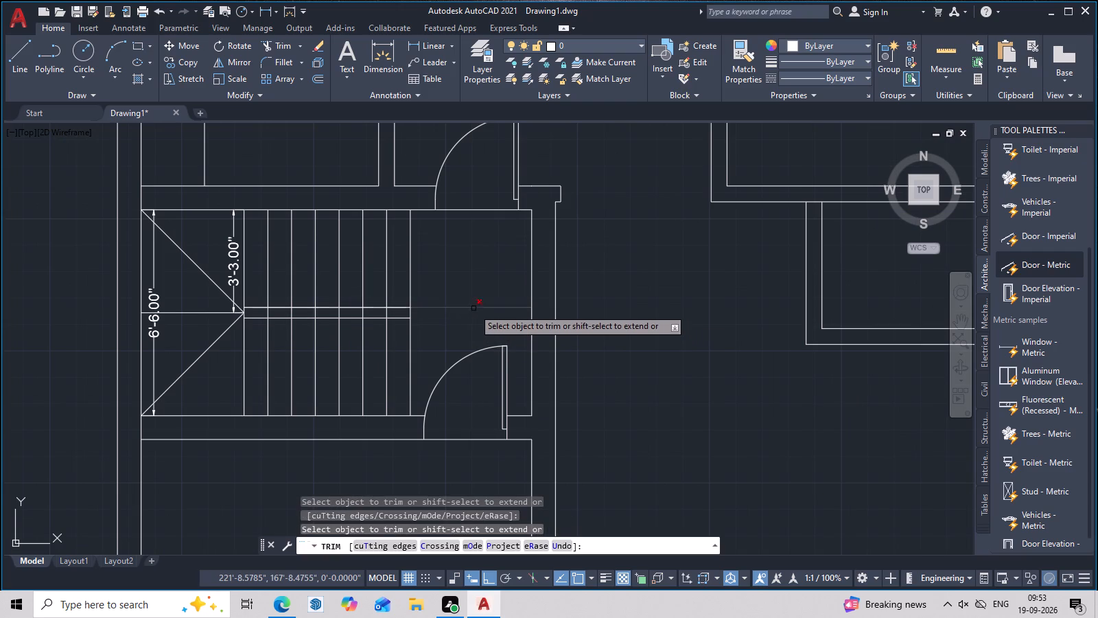
pyautogui.click(474, 305)
pyautogui.click(469, 307)
pyautogui.moveTo(469, 305); pyautogui.dragTo(463, 321)
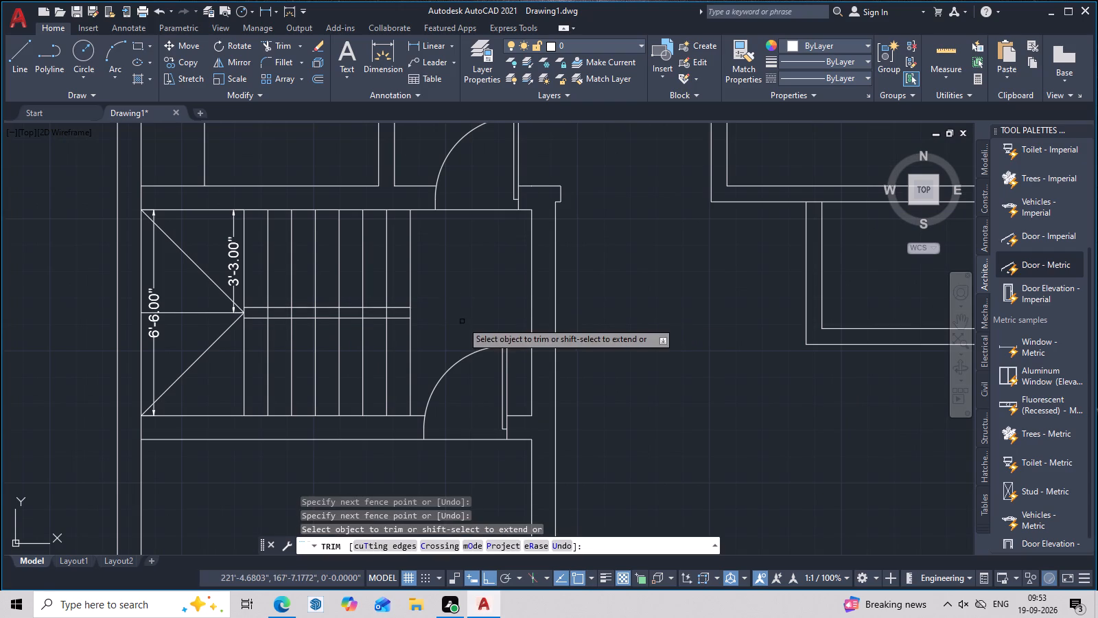
# Trim the intermediate tread lines where they cross the gap between the staircase's two central divider lines.
pyautogui.scroll(-2, 462, 321)
pyautogui.moveTo(462, 321); pyautogui.dragTo(511, 311, button='middle')
pyautogui.scroll(6, 457, 306)
pyautogui.moveTo(434, 331); pyautogui.dragTo(444, 293, button='middle')
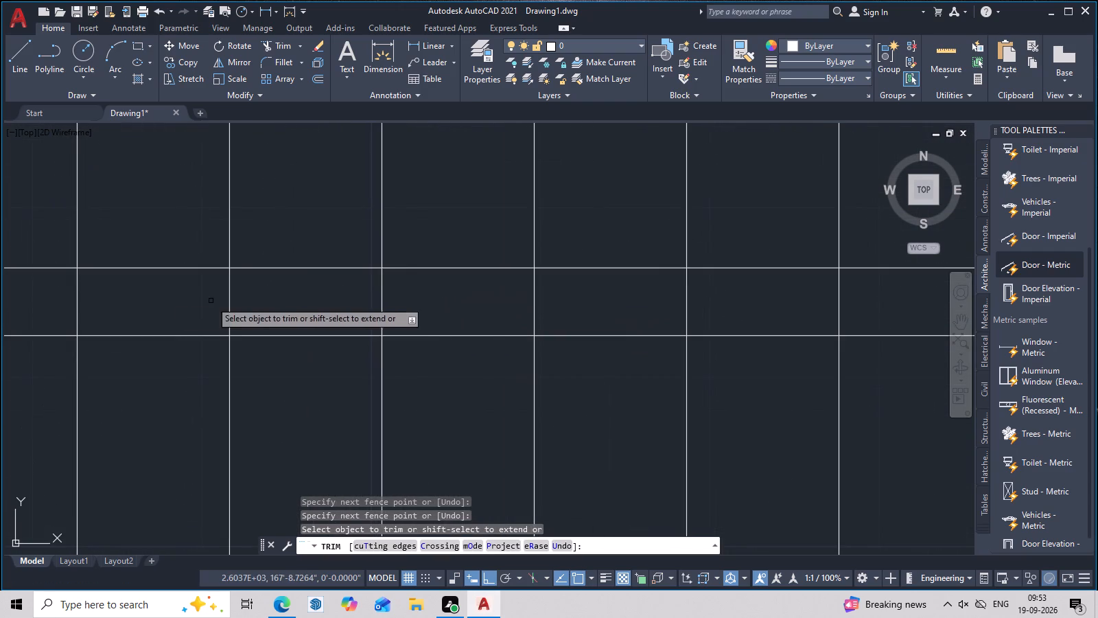
pyautogui.scroll(-3, 139, 302)
pyautogui.scroll(3, 117, 303)
pyautogui.moveTo(110, 299); pyautogui.dragTo(284, 306)
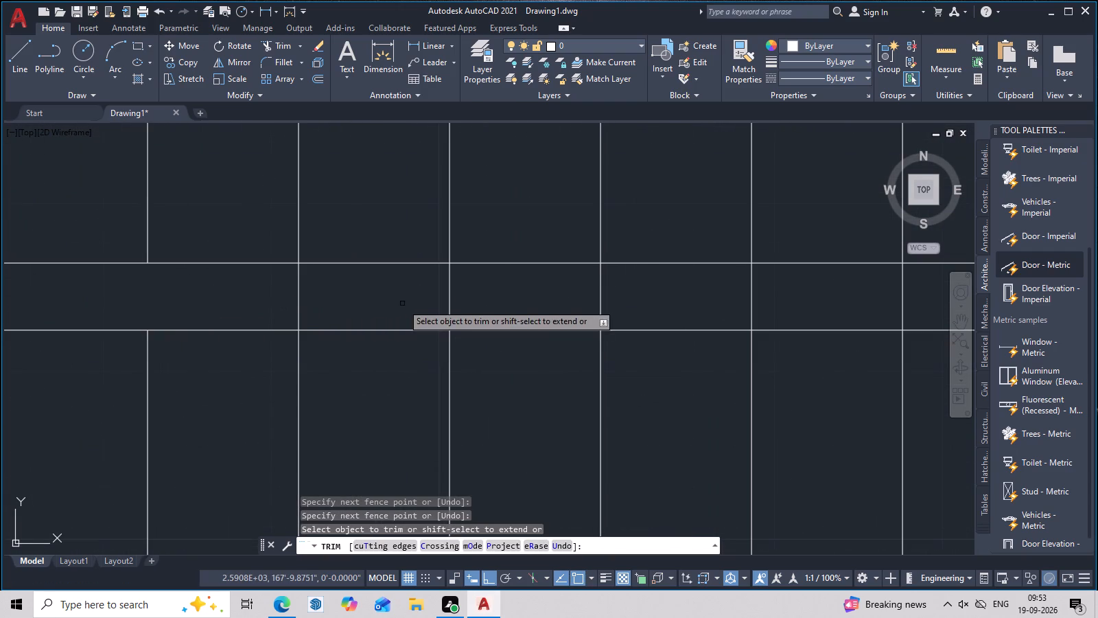
pyautogui.moveTo(445, 296); pyautogui.dragTo(200, 299)
pyautogui.moveTo(390, 292); pyautogui.dragTo(436, 296)
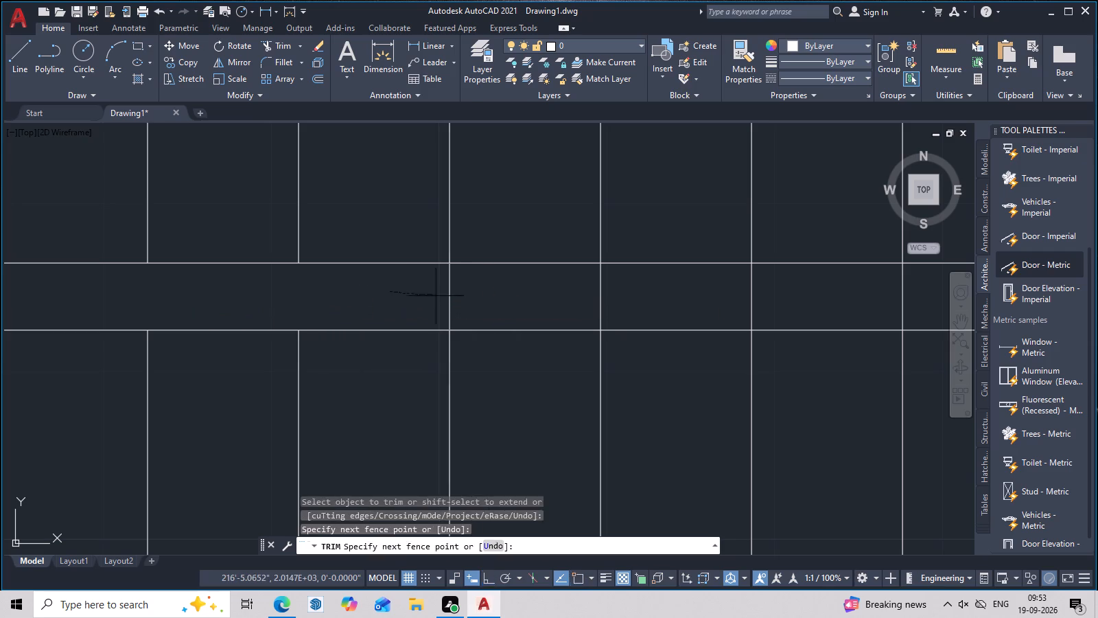
pyautogui.moveTo(436, 296); pyautogui.dragTo(506, 297)
pyautogui.scroll(-2, 533, 297)
pyautogui.moveTo(533, 297); pyautogui.dragTo(408, 301, button='middle')
pyautogui.scroll(3, 408, 301)
pyautogui.moveTo(436, 299); pyautogui.dragTo(630, 295)
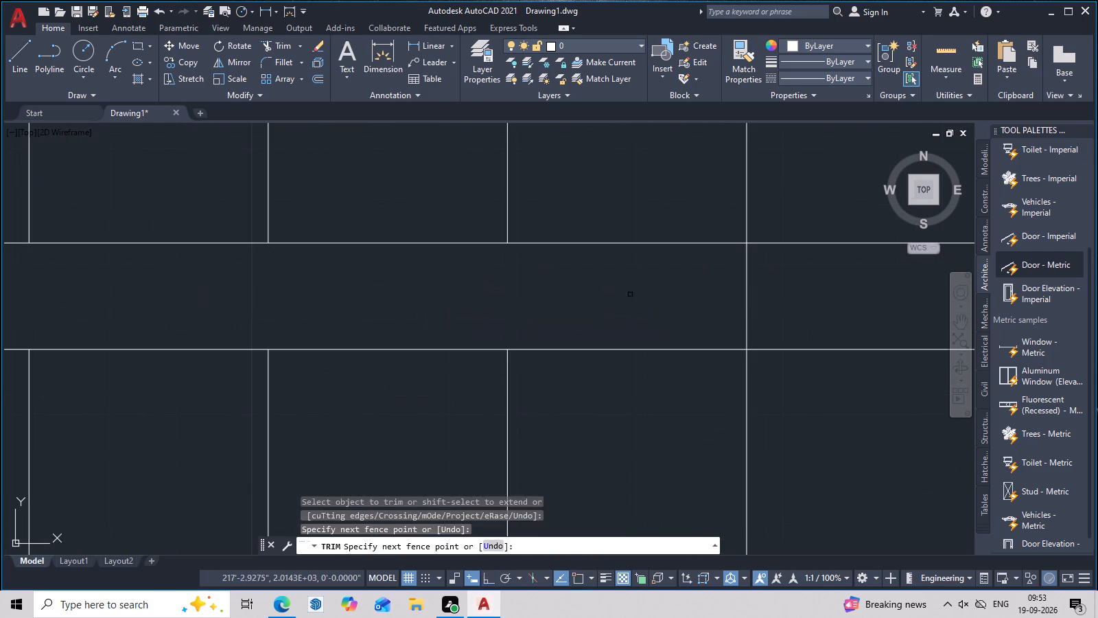
pyautogui.scroll(-3, 716, 292)
pyautogui.moveTo(714, 293); pyautogui.dragTo(491, 297, button='middle')
pyautogui.scroll(2, 489, 297)
pyautogui.moveTo(474, 297); pyautogui.dragTo(569, 293)
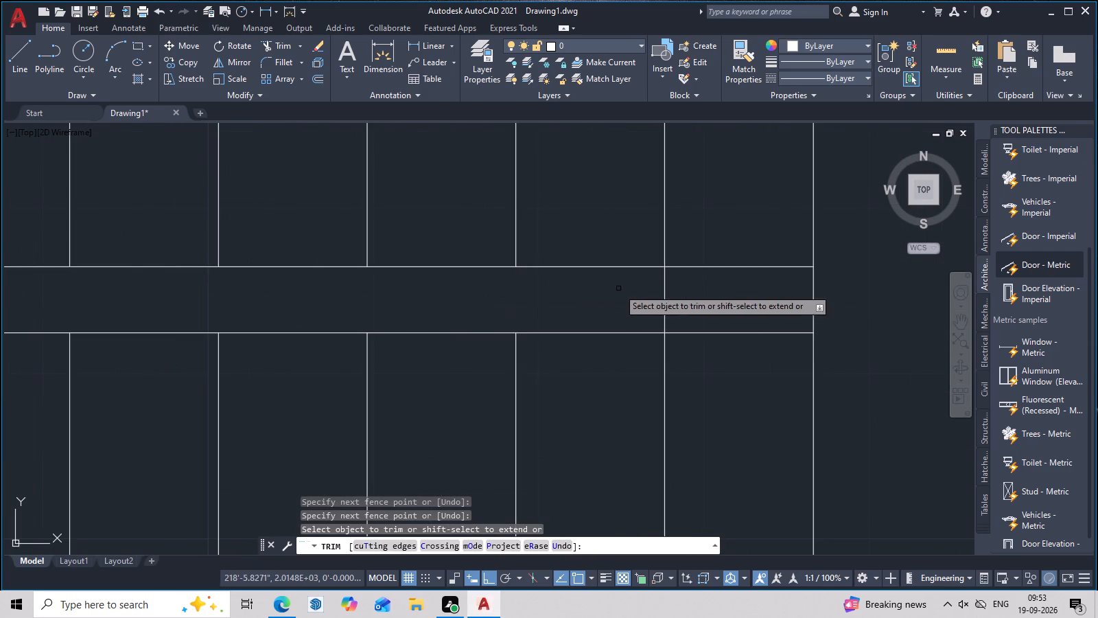
pyautogui.moveTo(589, 280); pyautogui.dragTo(669, 291)
pyautogui.scroll(-2, 716, 293)
pyautogui.moveTo(716, 293); pyautogui.dragTo(632, 295, button='middle')
pyautogui.scroll(-2, 646, 293)
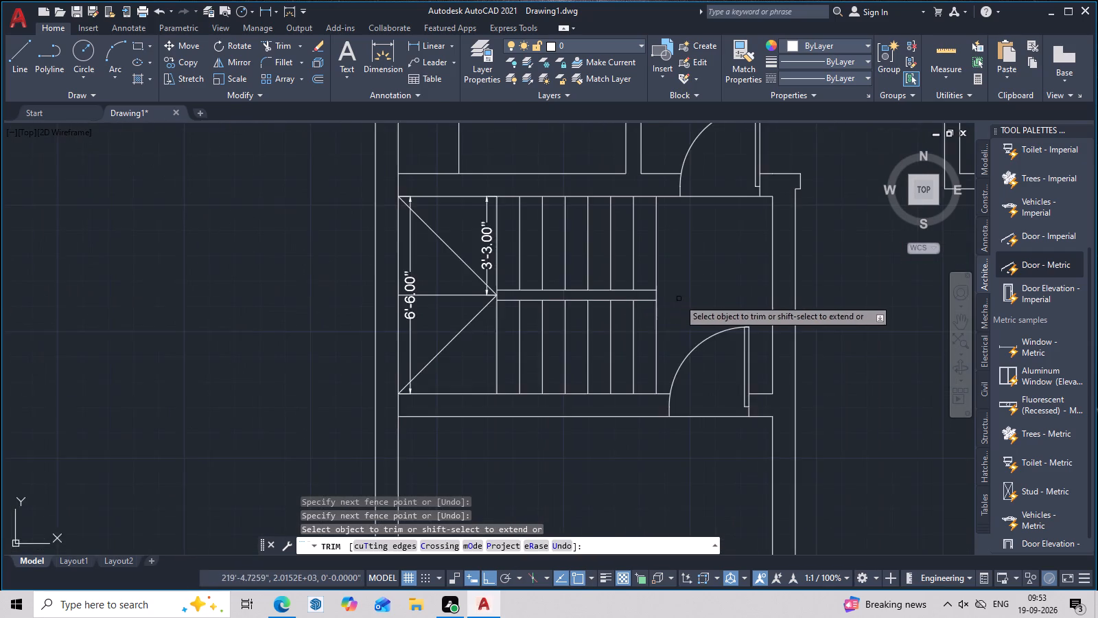
# Trim away the last tread line of the staircase's lower flight, nearest the landing.
pyautogui.moveTo(681, 299); pyautogui.dragTo(620, 297, button='middle')
pyautogui.moveTo(613, 340); pyautogui.dragTo(516, 289, button='middle')
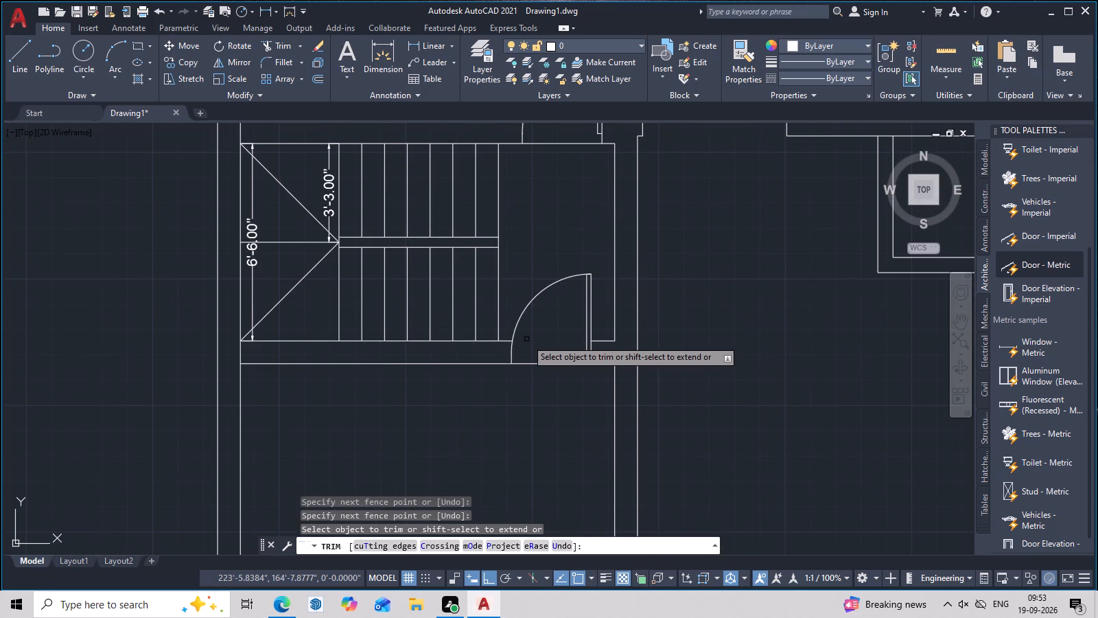
pyautogui.scroll(2, 477, 278)
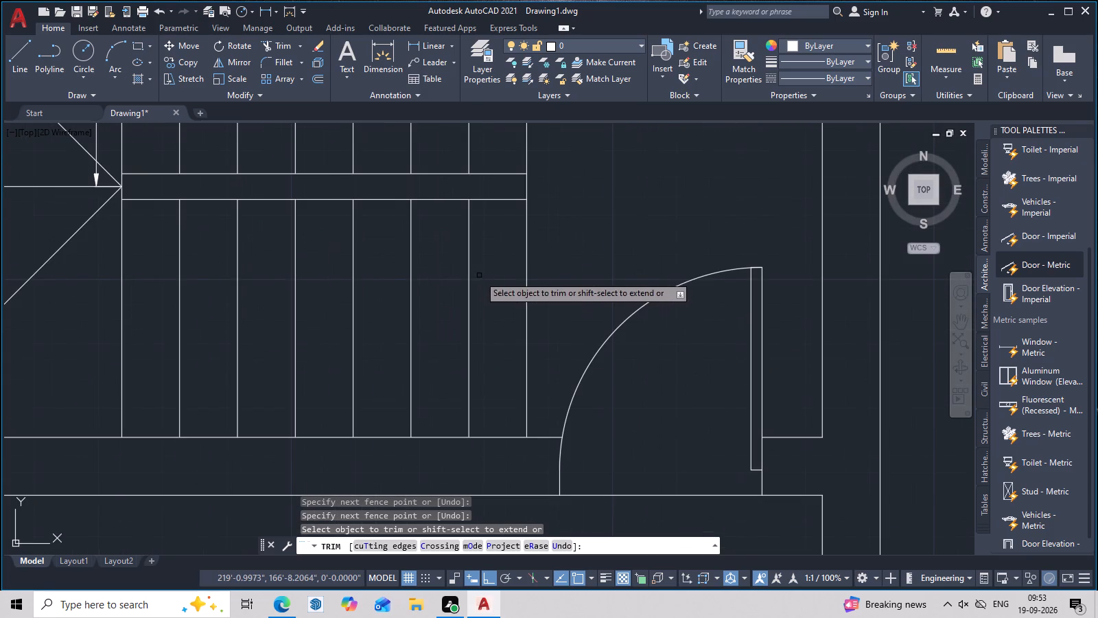
pyautogui.click(528, 267)
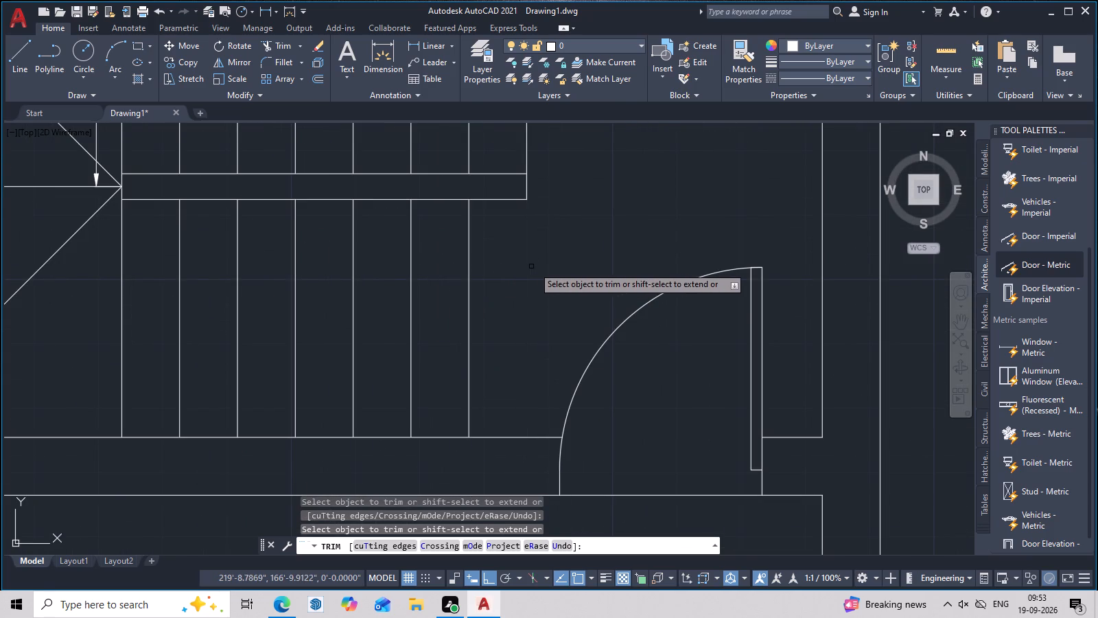
pyautogui.scroll(-3, 590, 265)
pyautogui.moveTo(593, 263); pyautogui.dragTo(585, 285, button='middle')
pyautogui.scroll(3, 587, 278)
pyautogui.press('Escape')
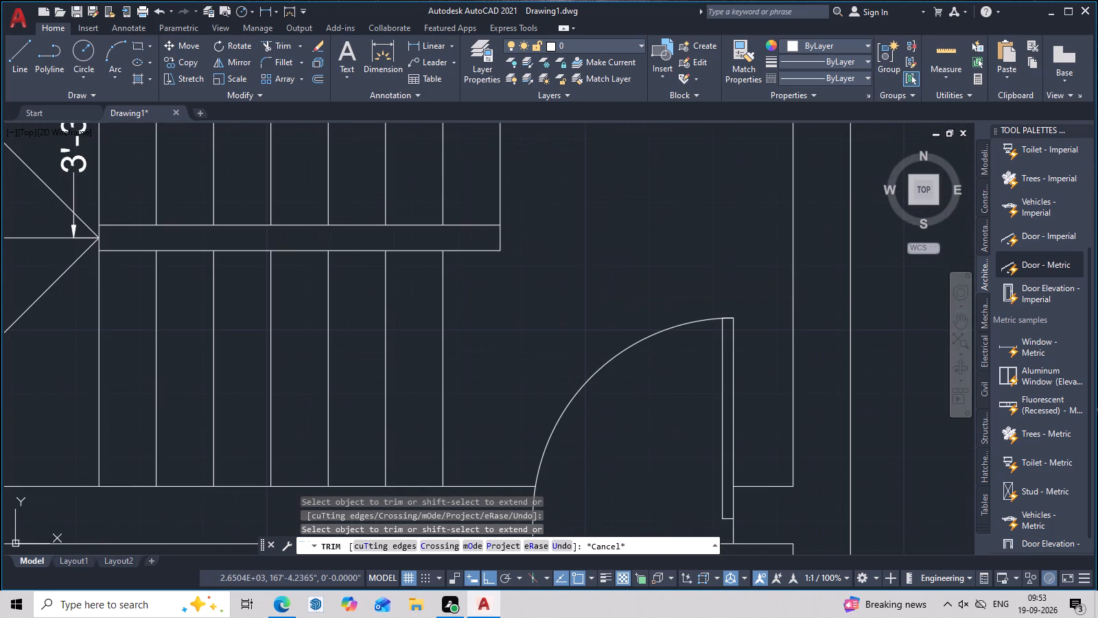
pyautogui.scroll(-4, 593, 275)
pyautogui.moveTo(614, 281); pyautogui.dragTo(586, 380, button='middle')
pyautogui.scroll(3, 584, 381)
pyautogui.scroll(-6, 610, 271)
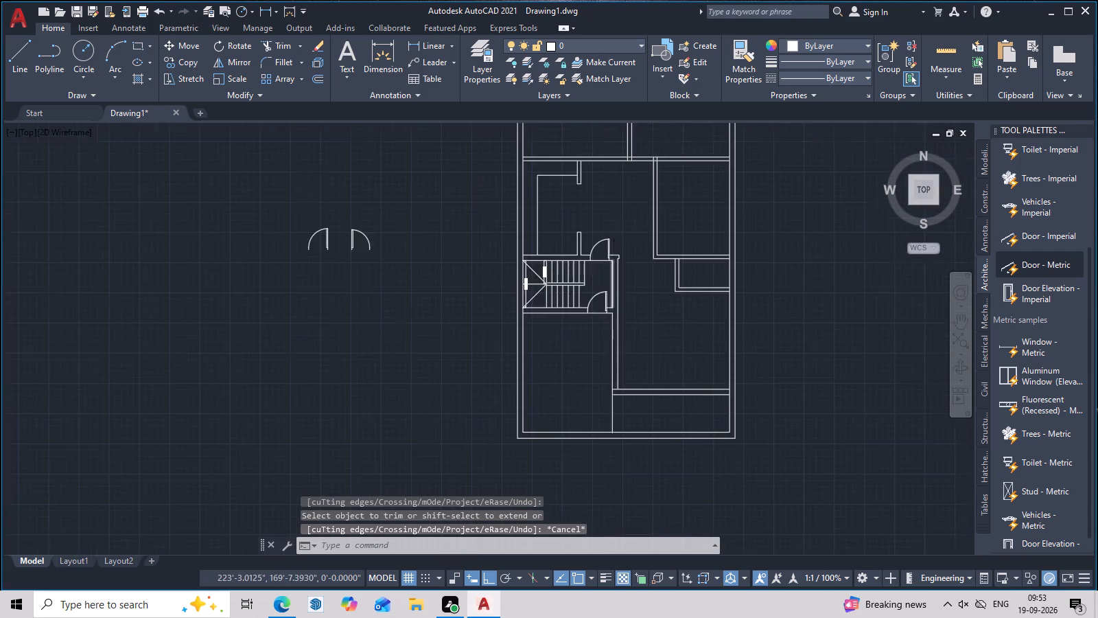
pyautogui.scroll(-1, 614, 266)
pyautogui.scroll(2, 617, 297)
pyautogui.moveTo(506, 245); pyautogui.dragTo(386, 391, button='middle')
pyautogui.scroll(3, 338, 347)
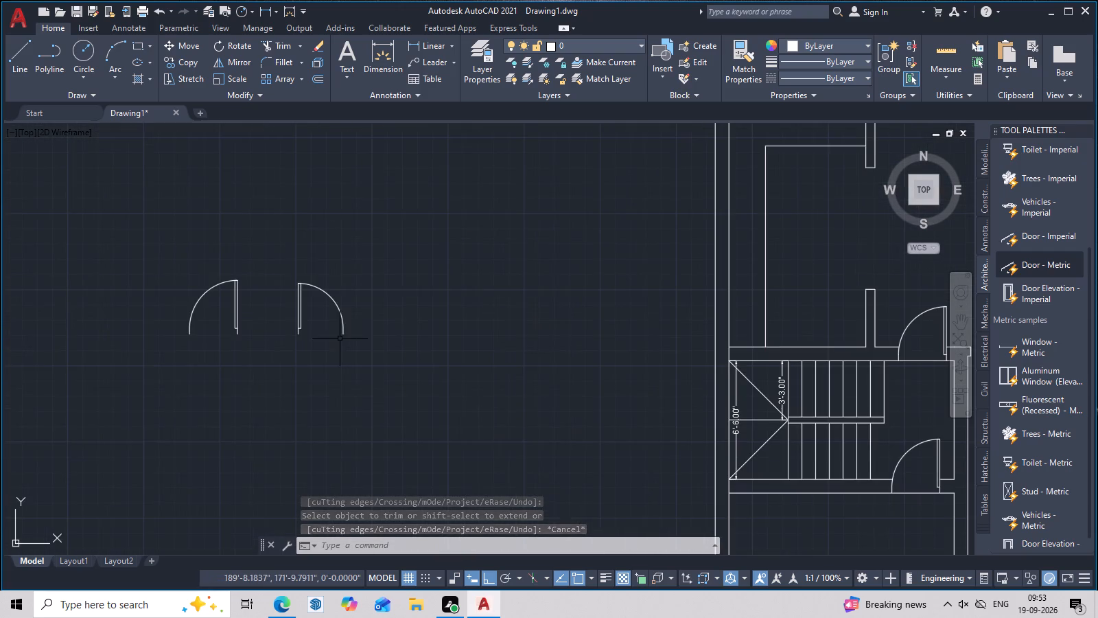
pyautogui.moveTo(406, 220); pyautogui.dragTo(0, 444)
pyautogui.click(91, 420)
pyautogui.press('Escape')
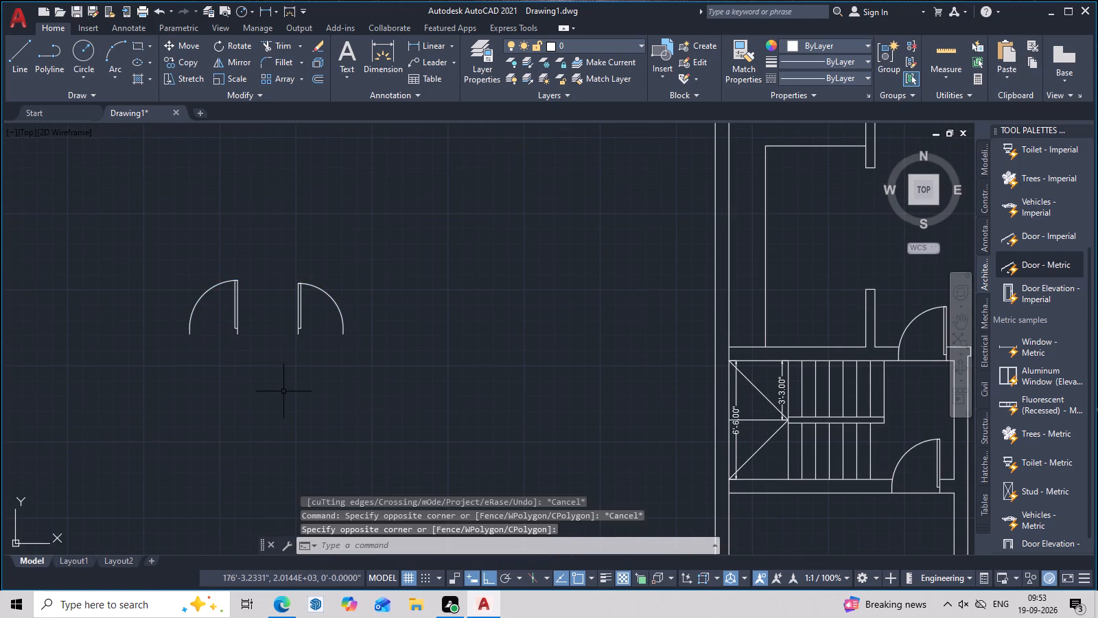
# Trim the two short line stubs of the vertical partition that overshoot the inner line of the plan's bottom exterior wall.
pyautogui.scroll(-2, 365, 371)
pyautogui.moveTo(368, 404); pyautogui.dragTo(323, 295, button='middle')
pyautogui.moveTo(402, 417); pyautogui.dragTo(397, 370, button='middle')
pyautogui.scroll(2, 535, 380)
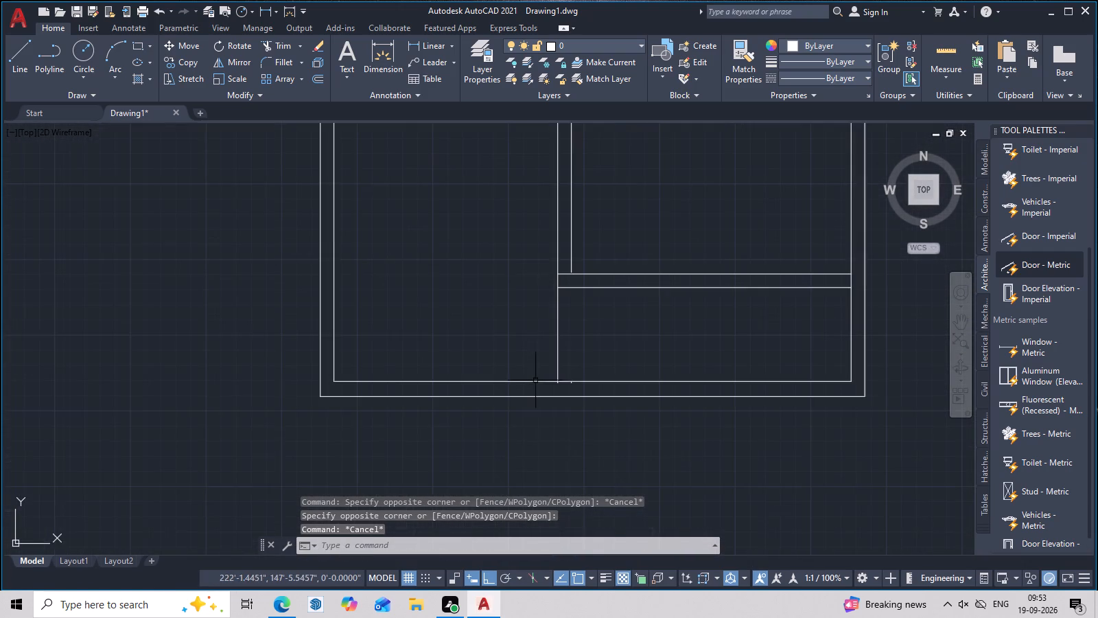
pyautogui.scroll(-2, 529, 379)
pyautogui.scroll(2, 474, 376)
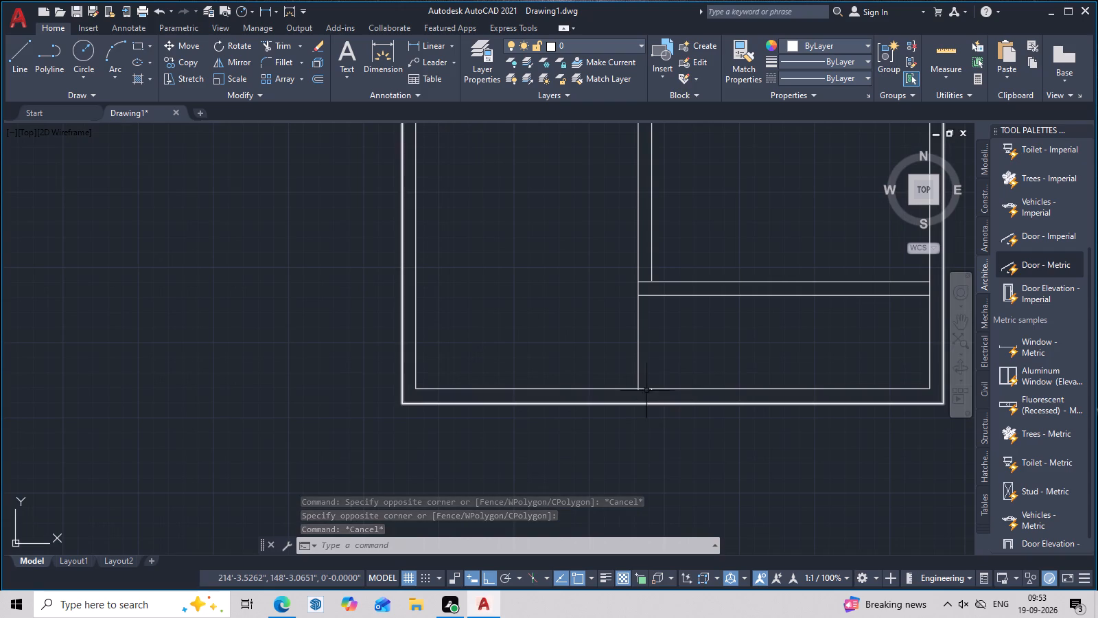
pyautogui.scroll(4, 653, 388)
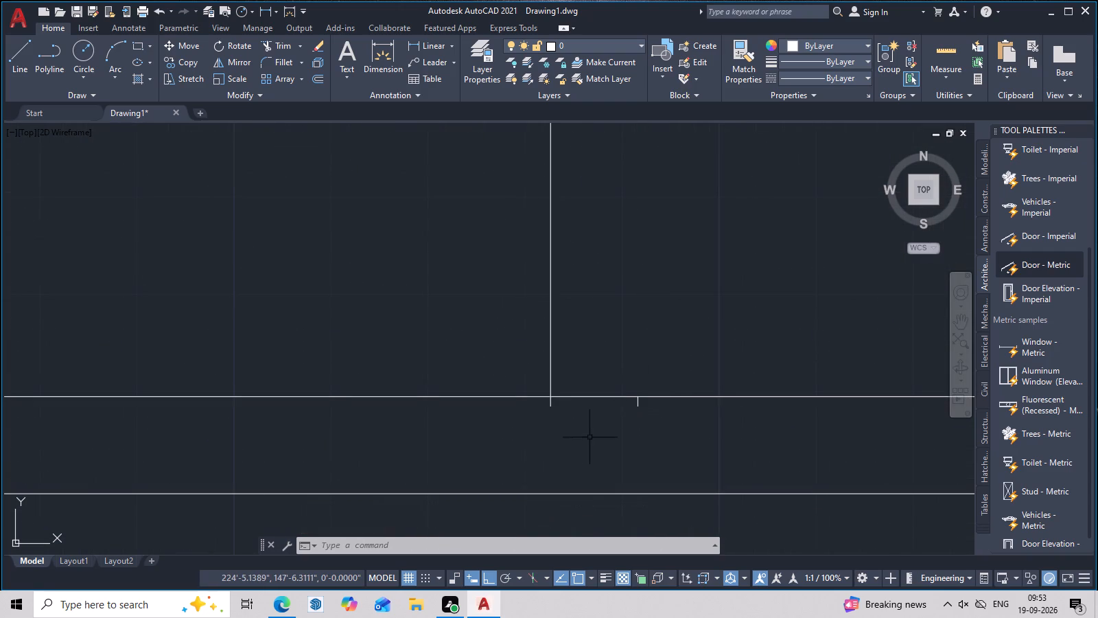
pyautogui.write('tr')
pyautogui.press('space')
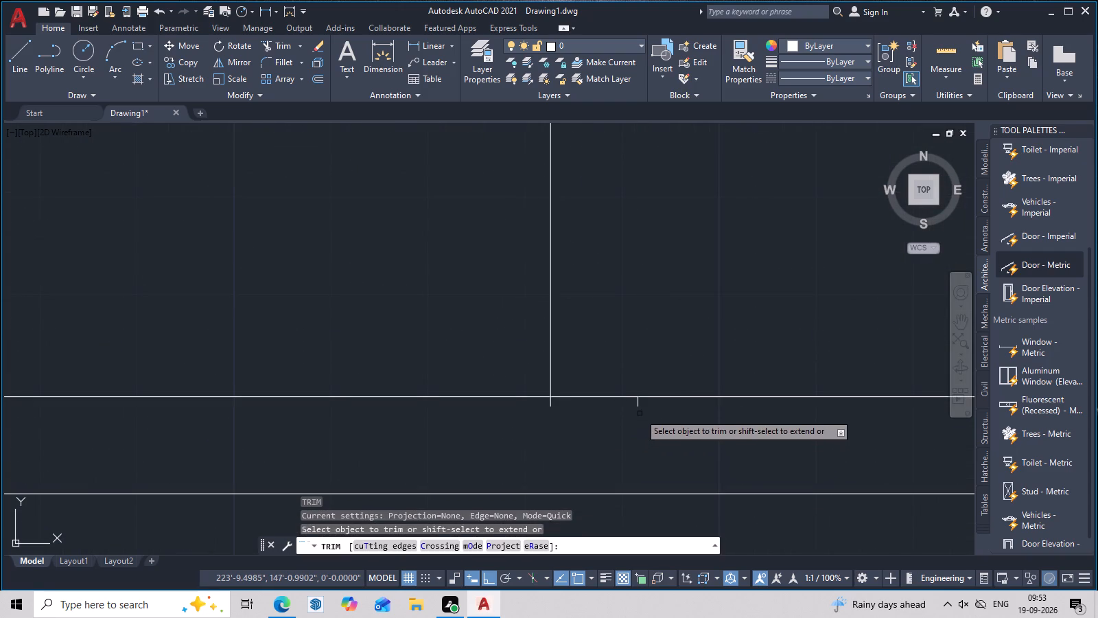
pyautogui.click(638, 400)
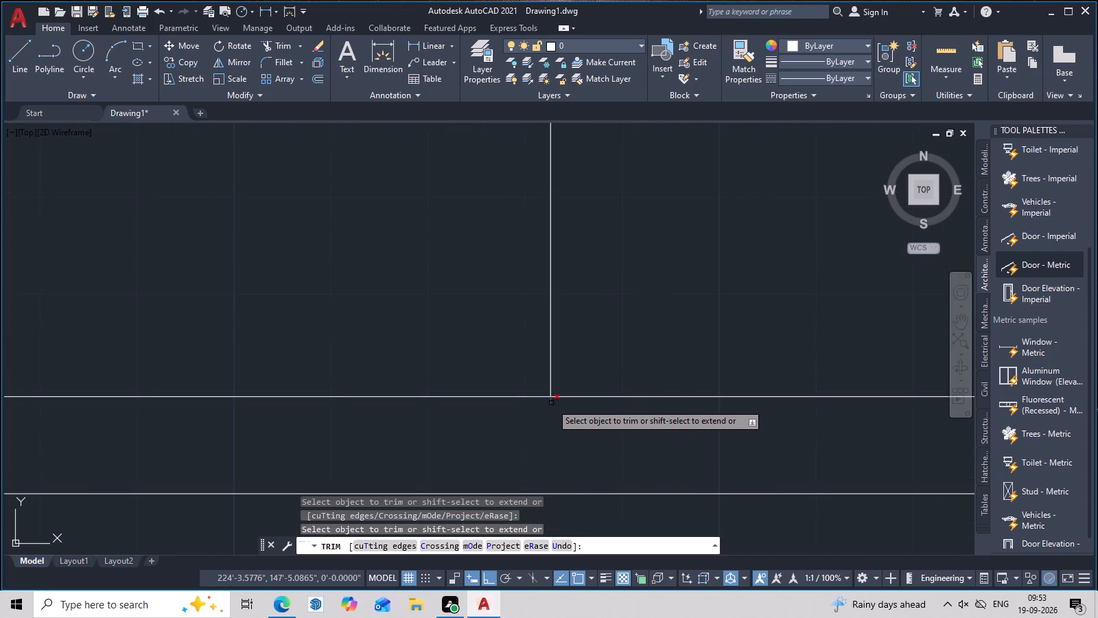
pyautogui.click(551, 403)
pyautogui.scroll(-5, 531, 427)
pyautogui.moveTo(583, 451); pyautogui.dragTo(589, 440, button='middle')
pyautogui.press('Escape')
pyautogui.scroll(2, 585, 426)
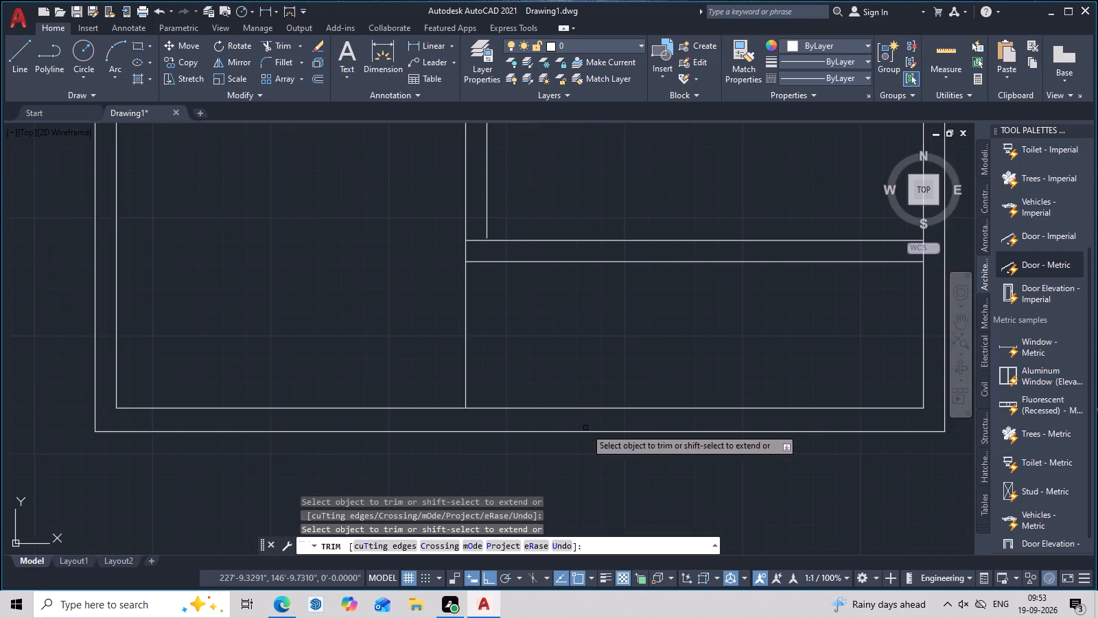
pyautogui.scroll(-2, 585, 428)
pyautogui.moveTo(577, 461); pyautogui.dragTo(633, 417, button='middle')
pyautogui.press('Escape')
pyautogui.press('Escape')
pyautogui.press('Escape')
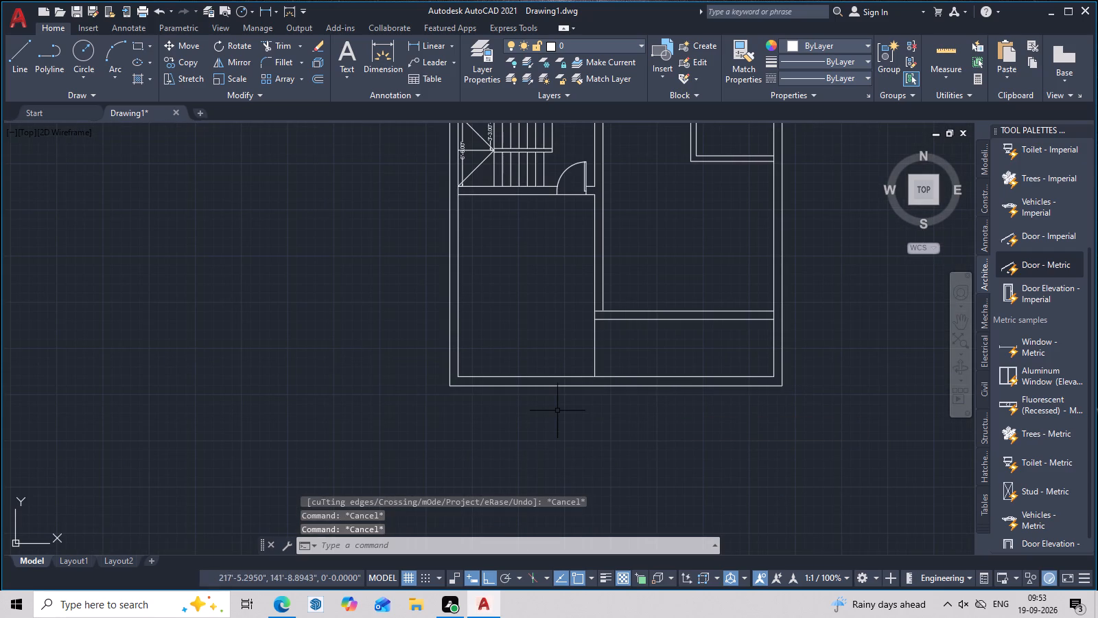
# Draw a 1' line down from the wall below the staircase, beside its door, and continue it across to the vertical partition.
pyautogui.scroll(-1, 559, 411)
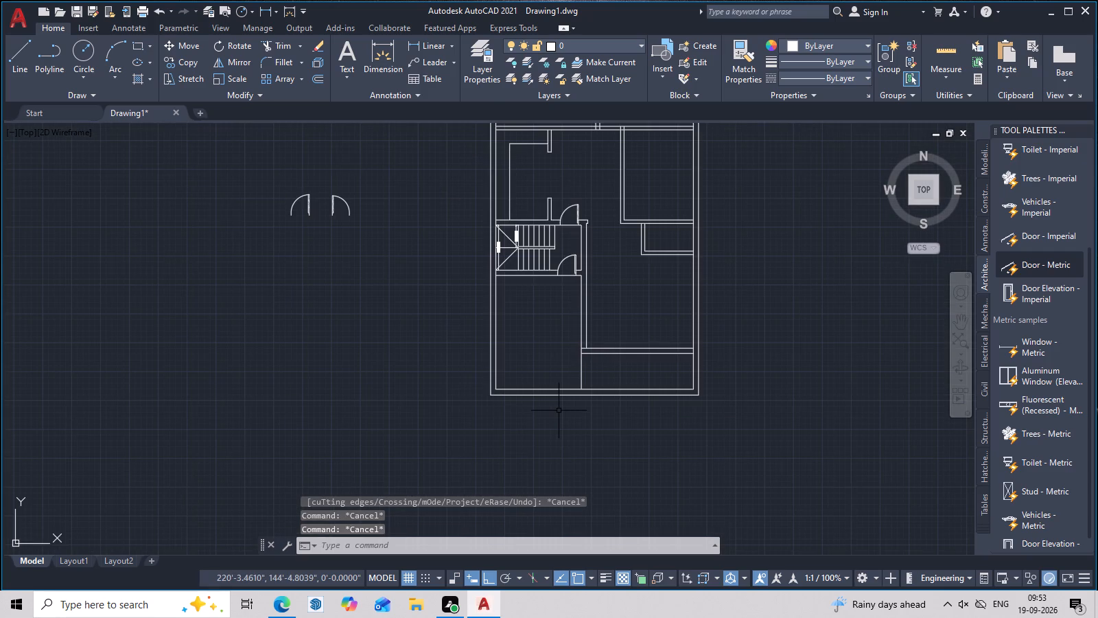
pyautogui.press('l')
pyautogui.press('space')
pyautogui.scroll(4, 568, 288)
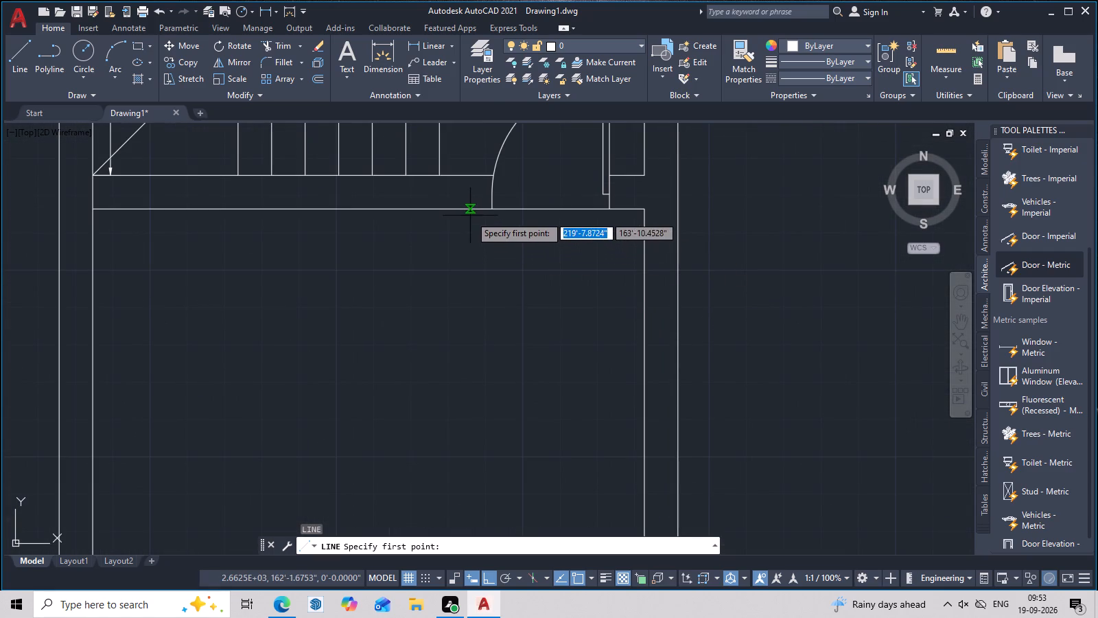
pyautogui.click(470, 216)
pyautogui.press('1')
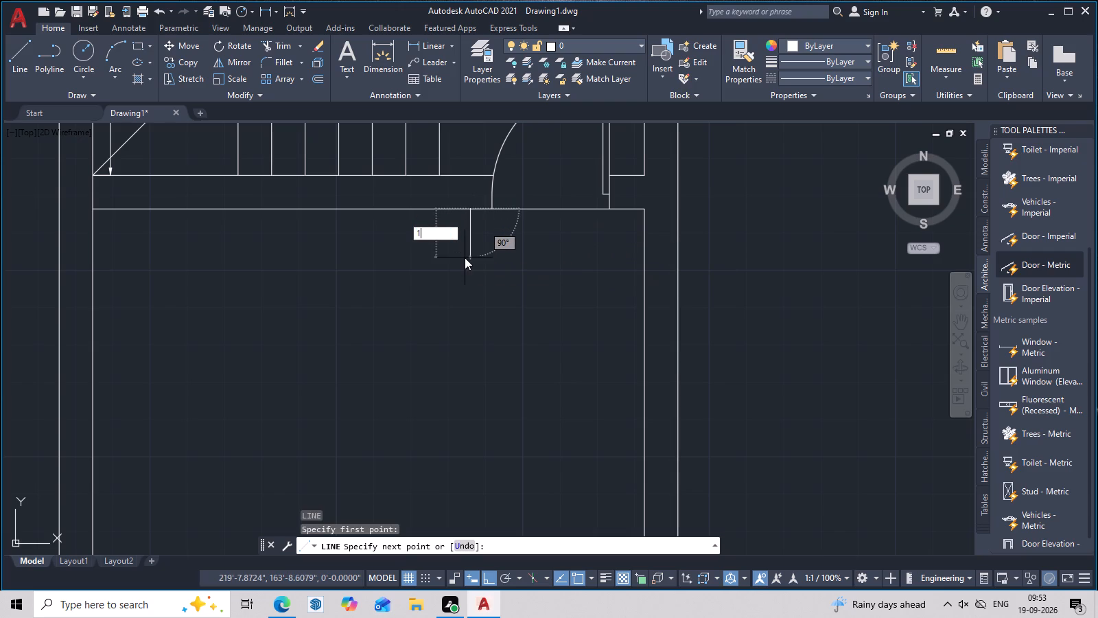
pyautogui.press('Return')
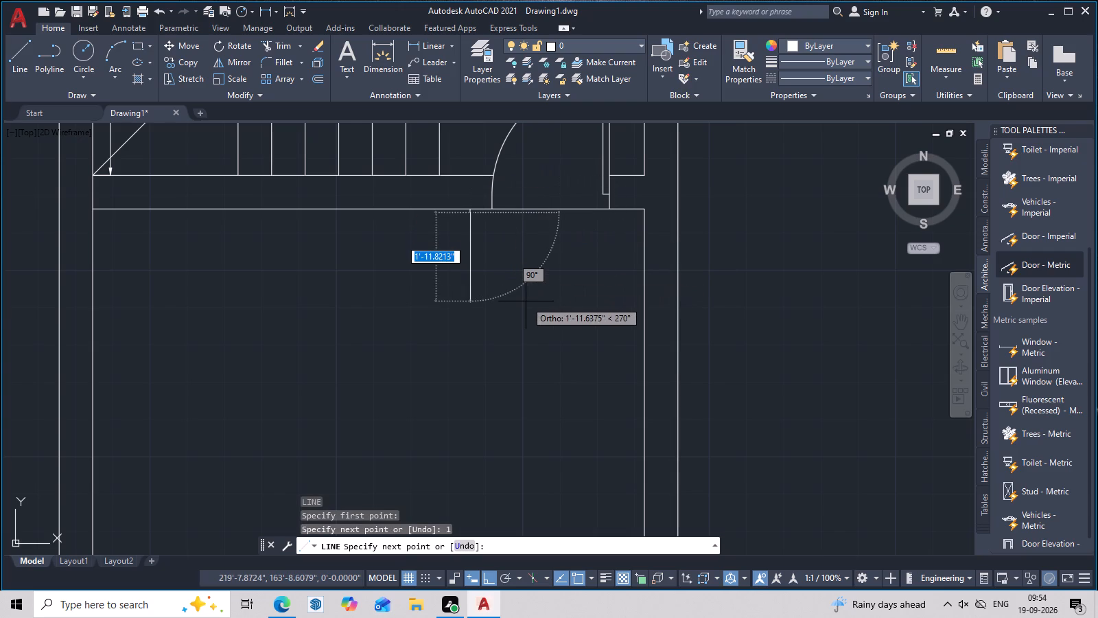
pyautogui.hotkey('ctrl', 'z')
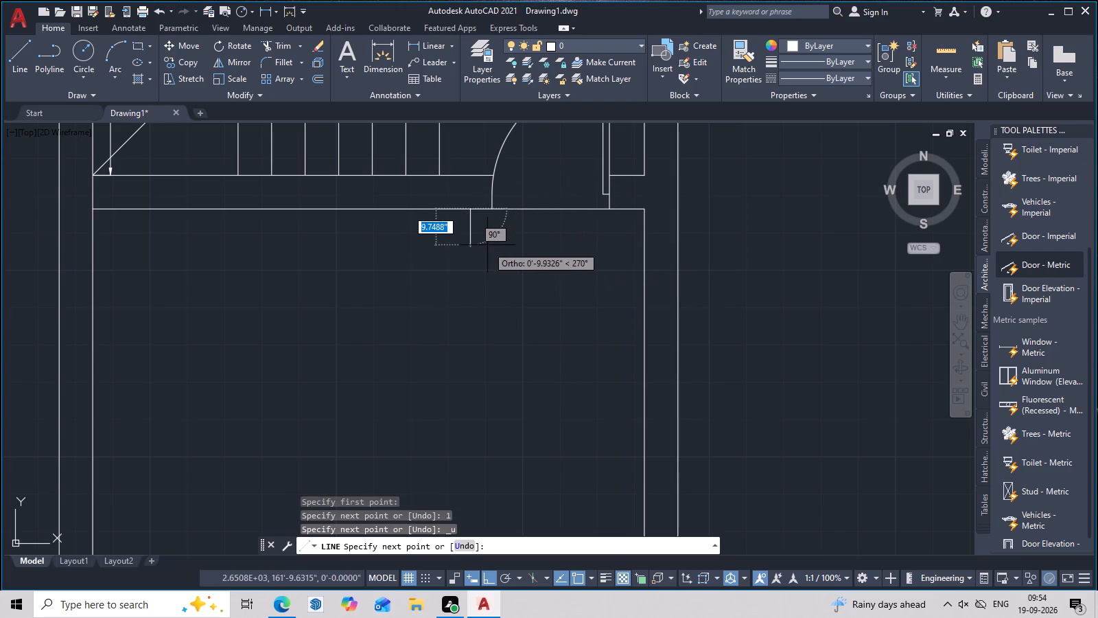
pyautogui.write("1'")
pyautogui.press('Return')
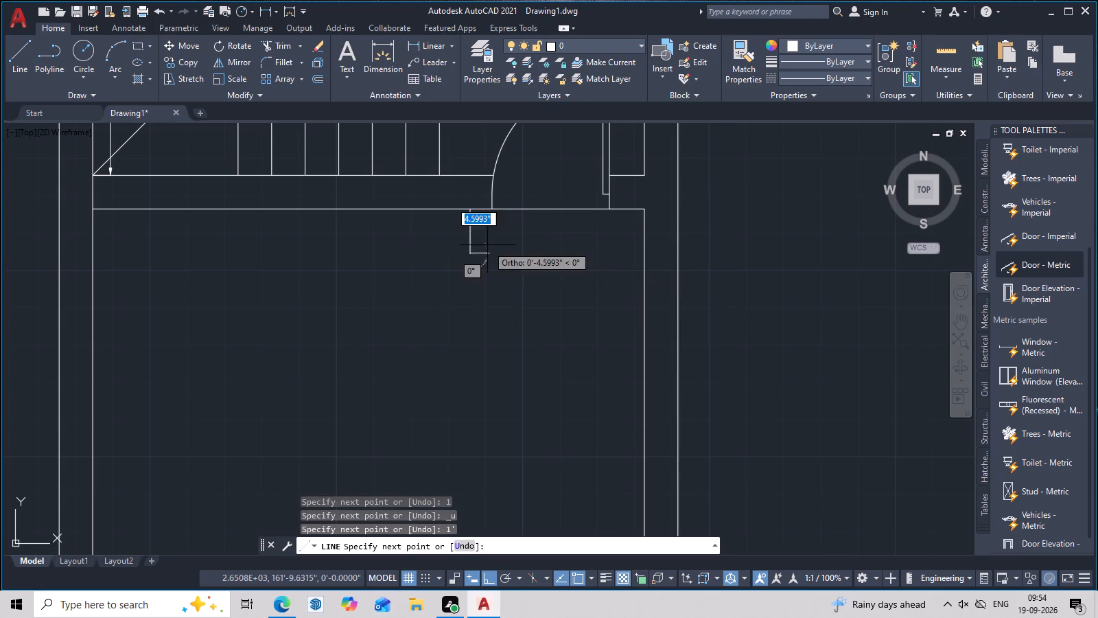
pyautogui.click(644, 251)
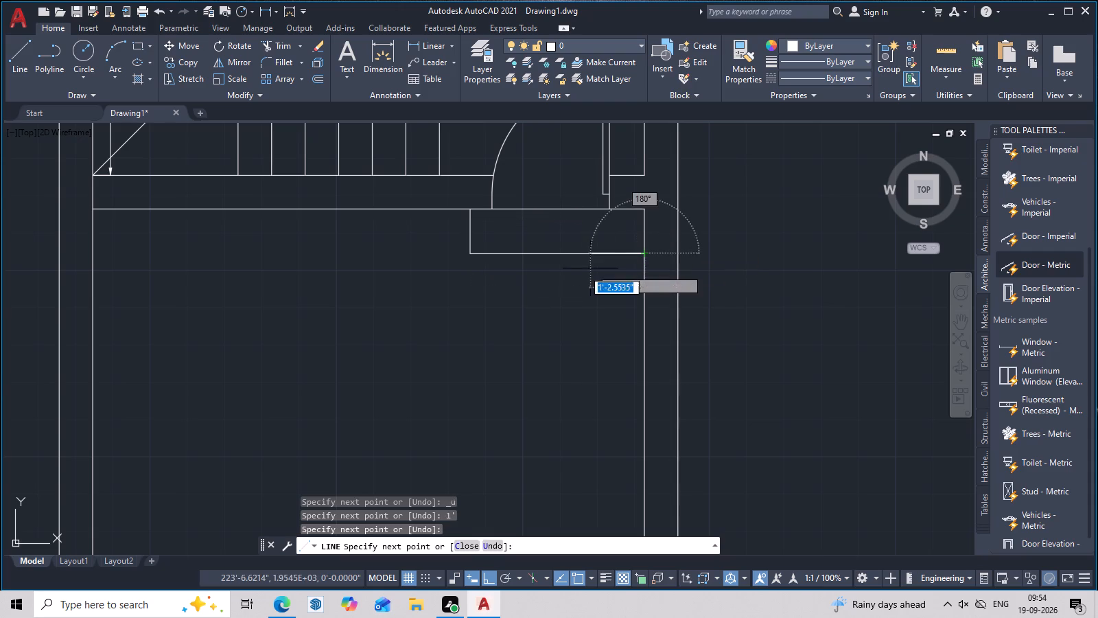
pyautogui.press('Escape')
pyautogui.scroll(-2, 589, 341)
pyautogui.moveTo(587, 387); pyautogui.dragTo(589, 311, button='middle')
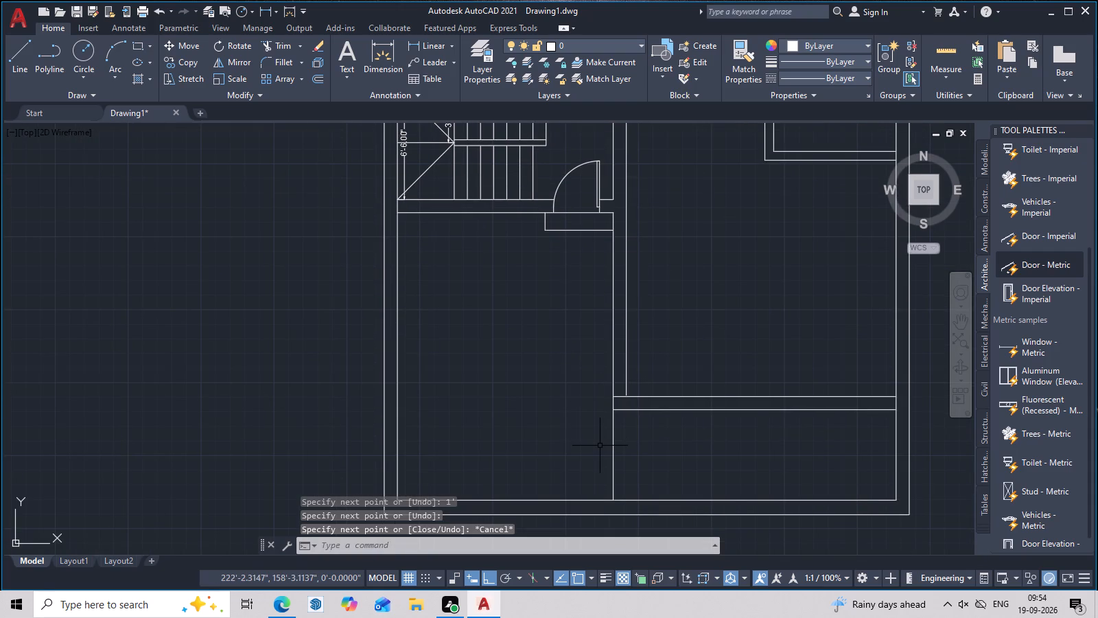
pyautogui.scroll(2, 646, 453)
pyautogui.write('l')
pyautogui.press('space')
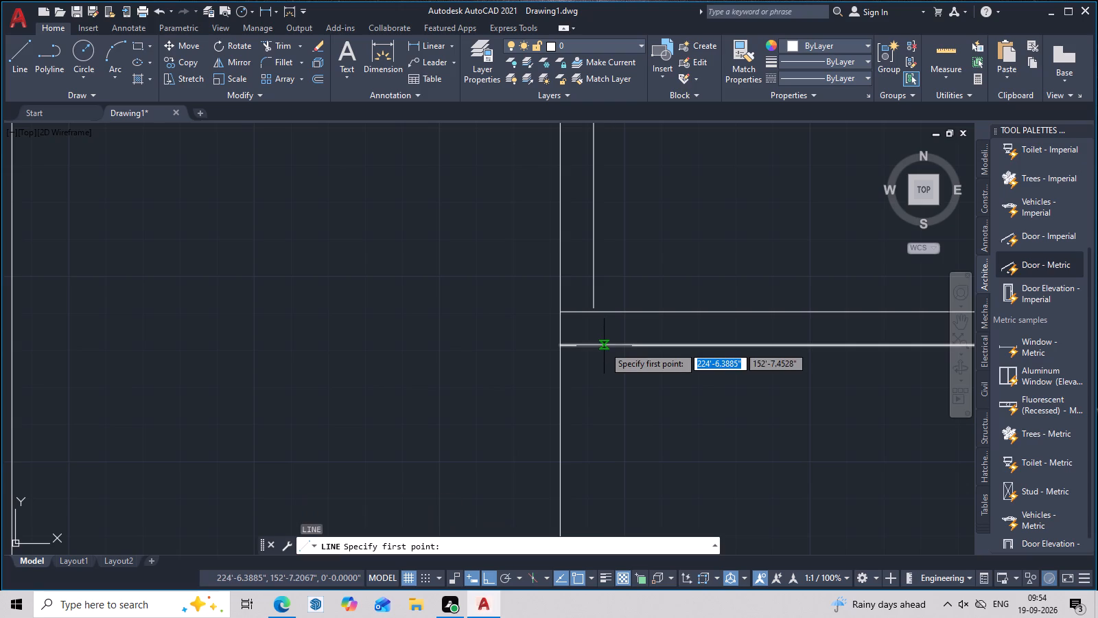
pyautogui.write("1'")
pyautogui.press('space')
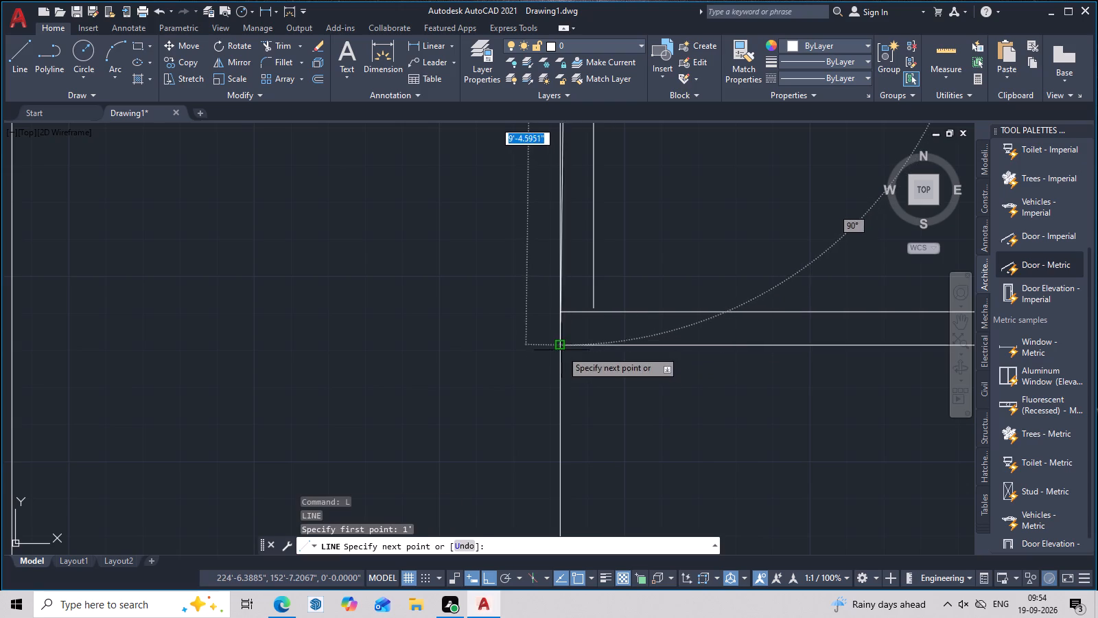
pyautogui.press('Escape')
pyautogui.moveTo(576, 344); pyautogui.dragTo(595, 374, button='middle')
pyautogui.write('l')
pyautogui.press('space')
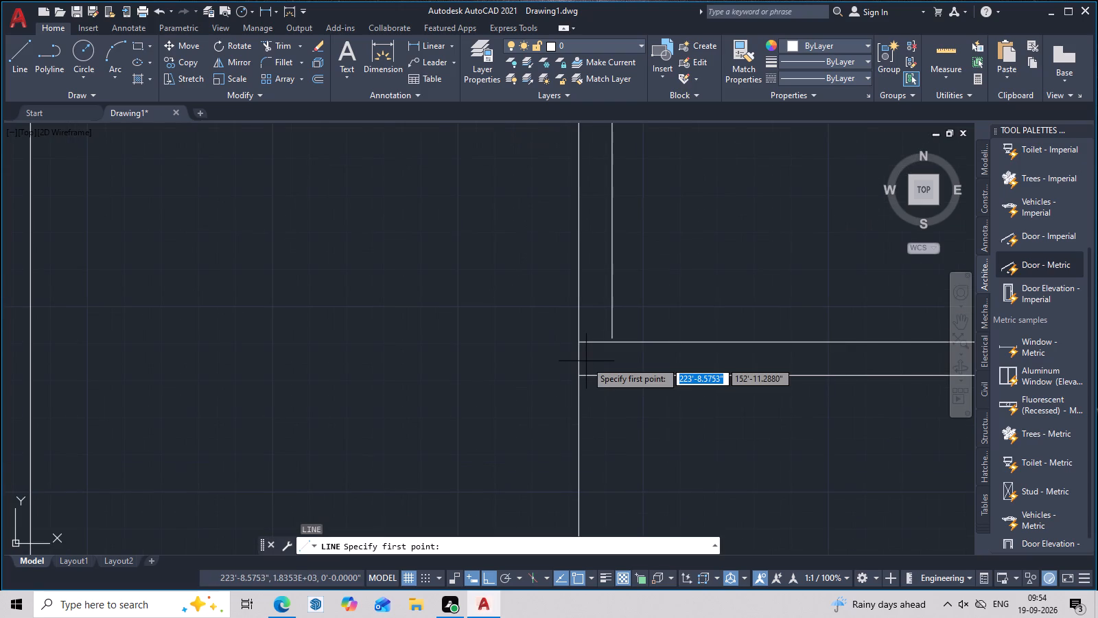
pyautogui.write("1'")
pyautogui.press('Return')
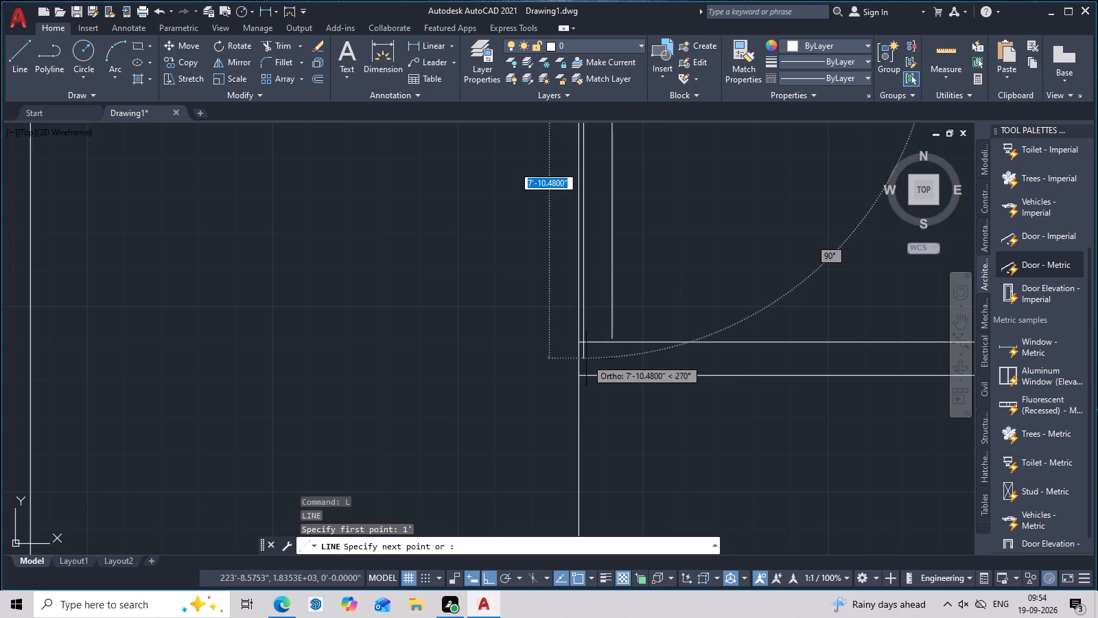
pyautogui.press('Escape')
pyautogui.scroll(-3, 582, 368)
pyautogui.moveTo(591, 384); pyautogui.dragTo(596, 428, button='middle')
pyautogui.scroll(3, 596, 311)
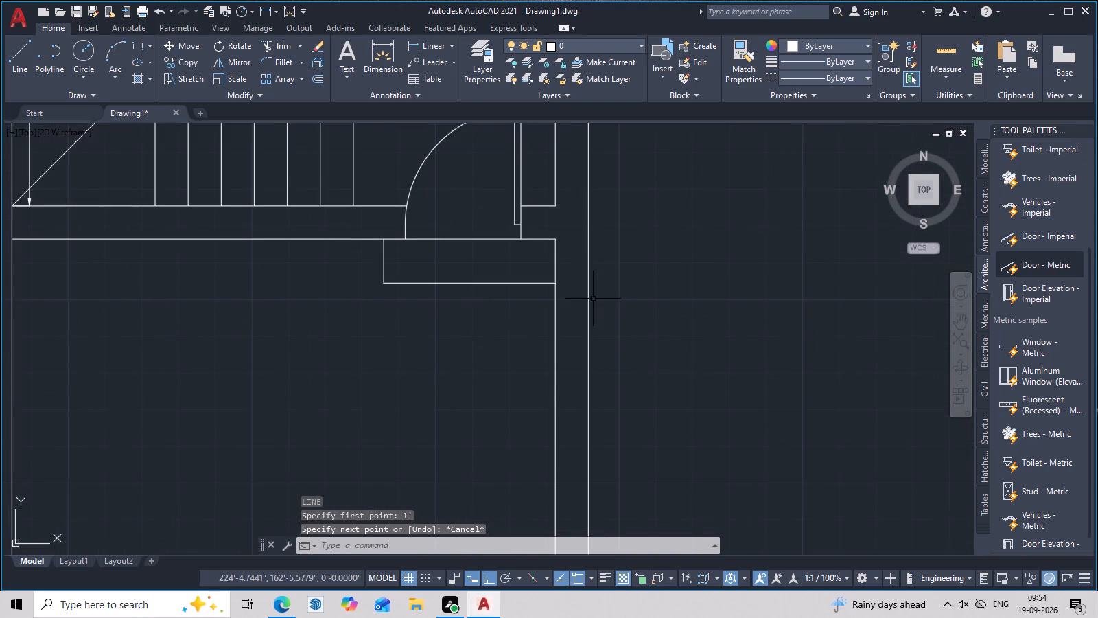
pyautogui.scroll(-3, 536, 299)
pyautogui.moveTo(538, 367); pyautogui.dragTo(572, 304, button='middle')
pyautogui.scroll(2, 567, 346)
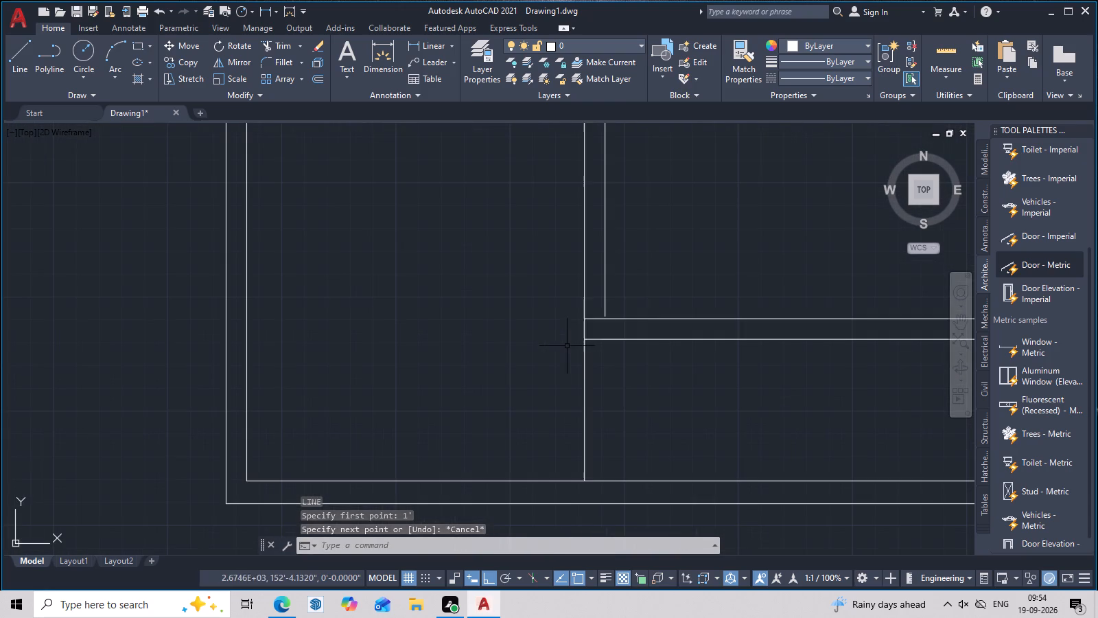
# Draw a 1' line outward from the corner of the vertical partition and lower horizontal wall, and continue it up to the stair-side step line.
pyautogui.press('space')
pyautogui.press('Escape')
pyautogui.press('Escape')
pyautogui.press('Escape')
pyautogui.press('Escape')
pyautogui.press('space')
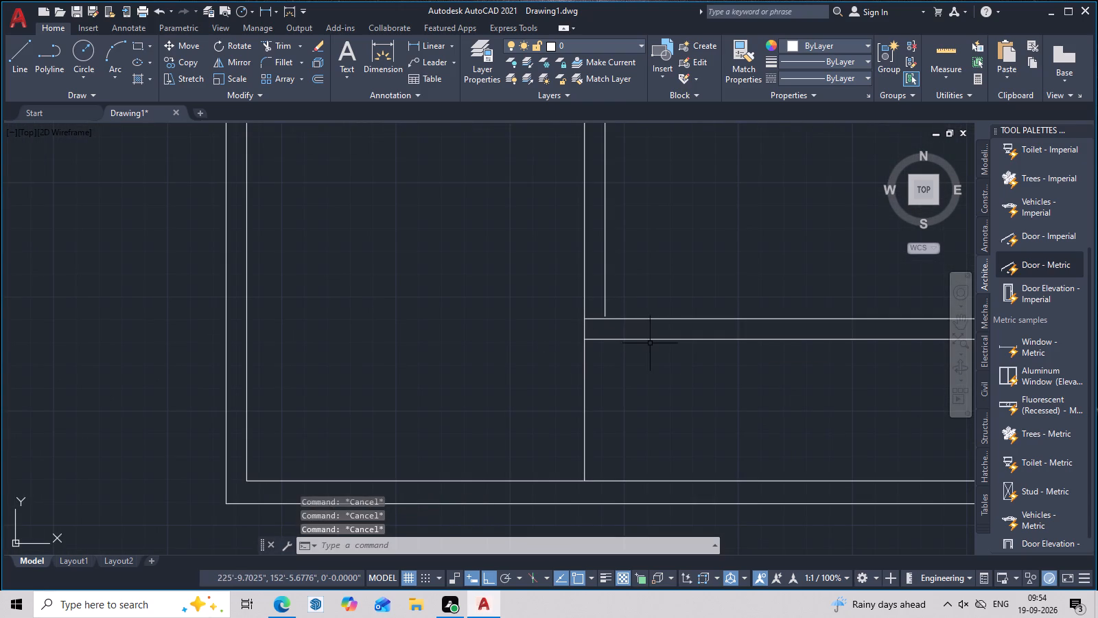
pyautogui.moveTo(663, 376); pyautogui.dragTo(691, 389, button='middle')
pyautogui.scroll(3, 614, 355)
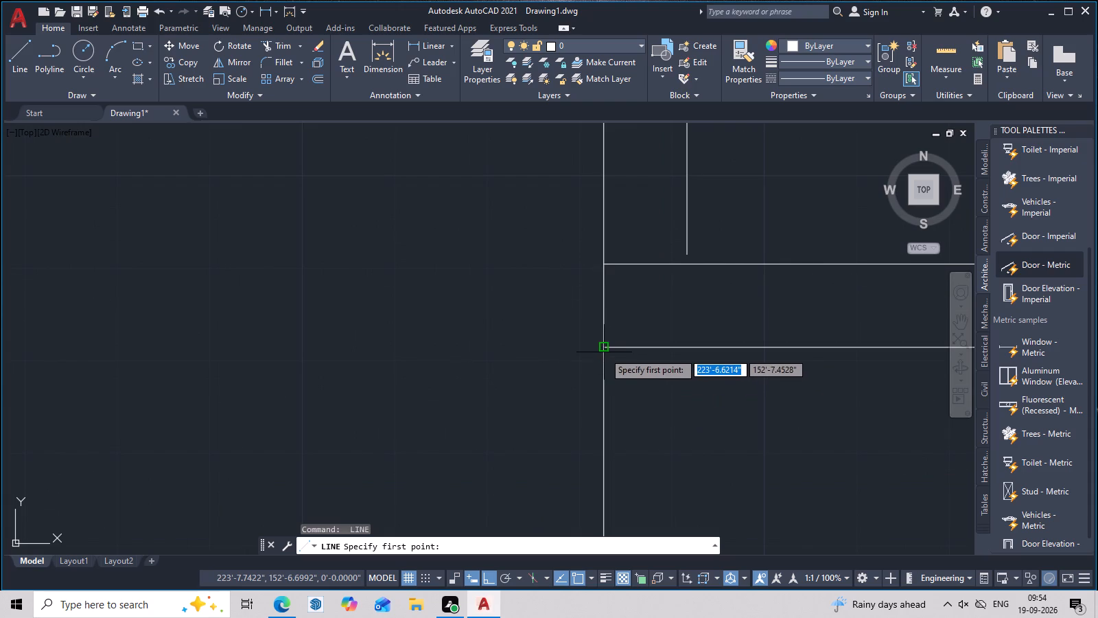
pyautogui.click(603, 345)
pyautogui.write("1'")
pyautogui.press('Return')
pyautogui.scroll(-3, 587, 240)
pyautogui.moveTo(589, 255); pyautogui.dragTo(603, 448, button='middle')
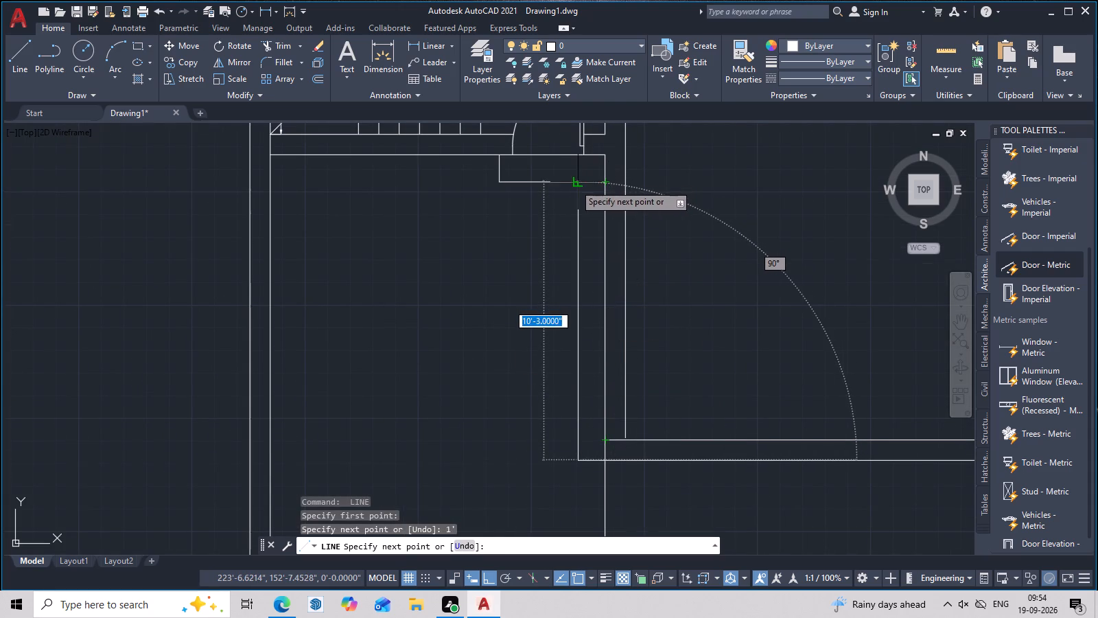
pyautogui.click(574, 184)
pyautogui.press('Escape')
# Trim the step line below the staircase door between the new vertical line and the partition.
pyautogui.moveTo(613, 242); pyautogui.dragTo(617, 323, button='middle')
pyautogui.scroll(2, 604, 302)
pyautogui.moveTo(614, 390); pyautogui.dragTo(611, 489, button='middle')
pyautogui.write('tr')
pyautogui.press('space')
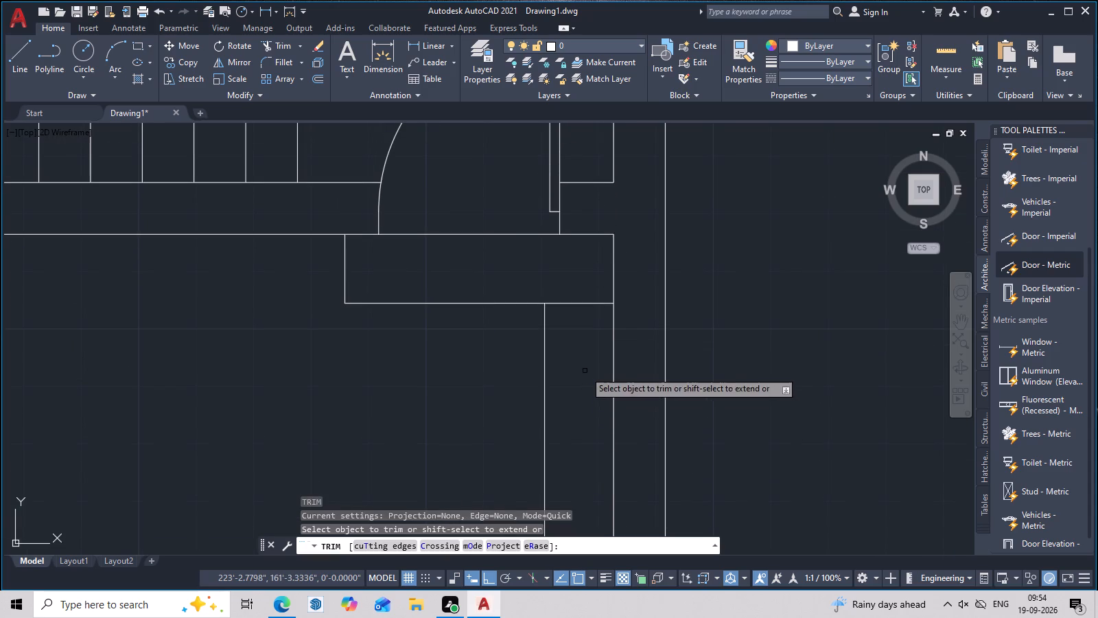
pyautogui.click(581, 304)
pyautogui.scroll(-3, 576, 301)
pyautogui.moveTo(576, 301); pyautogui.dragTo(583, 259, button='middle')
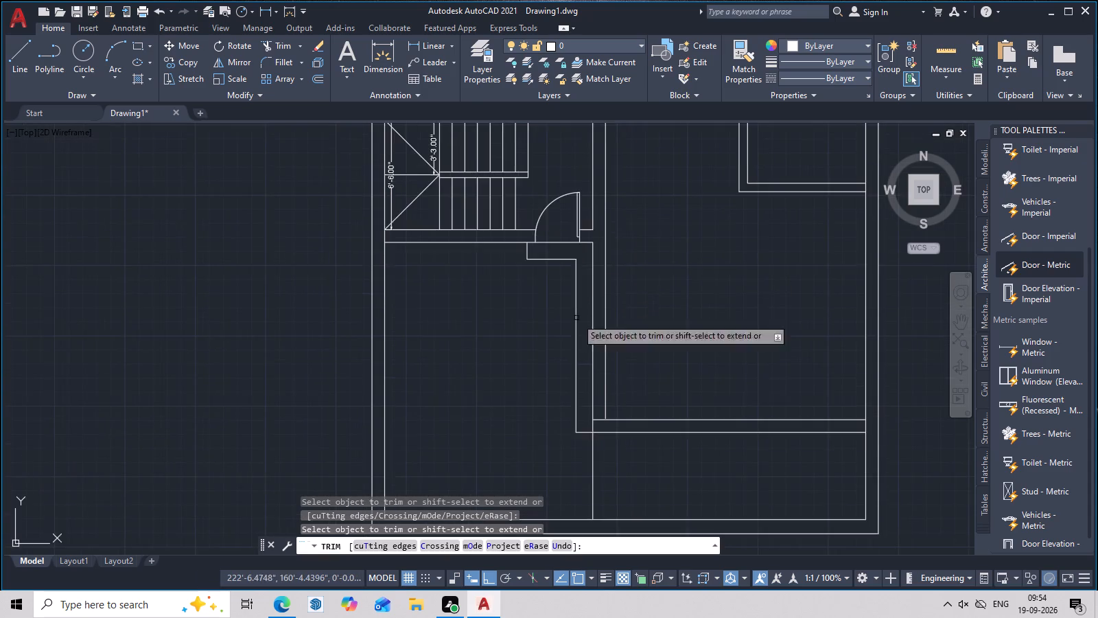
pyautogui.scroll(-2, 581, 385)
pyautogui.scroll(3, 584, 398)
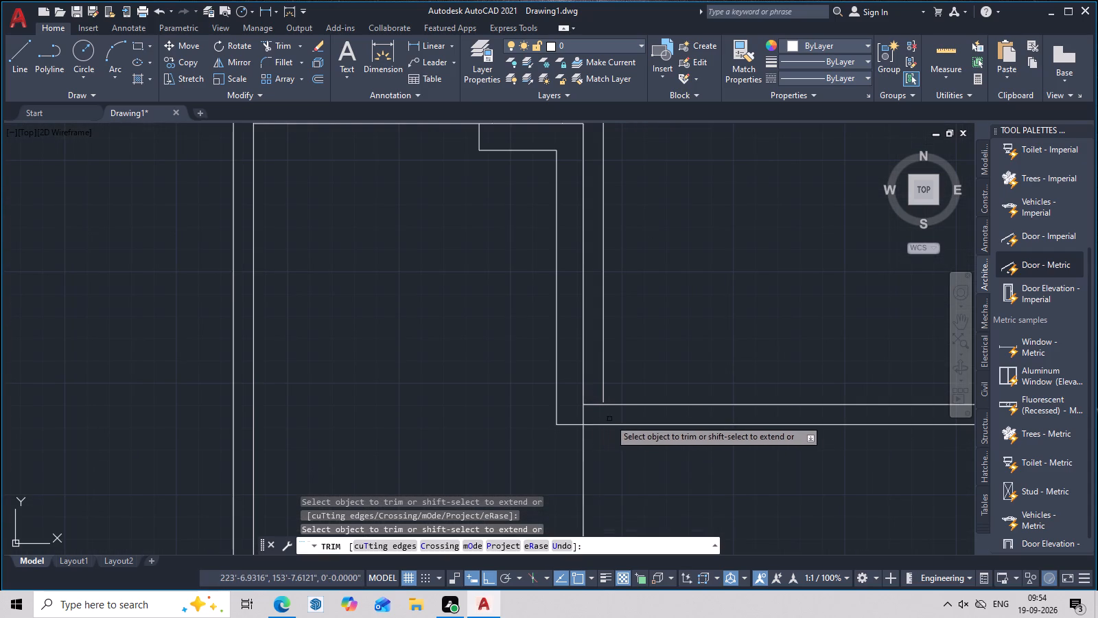
pyautogui.moveTo(638, 348); pyautogui.dragTo(640, 391, button='middle')
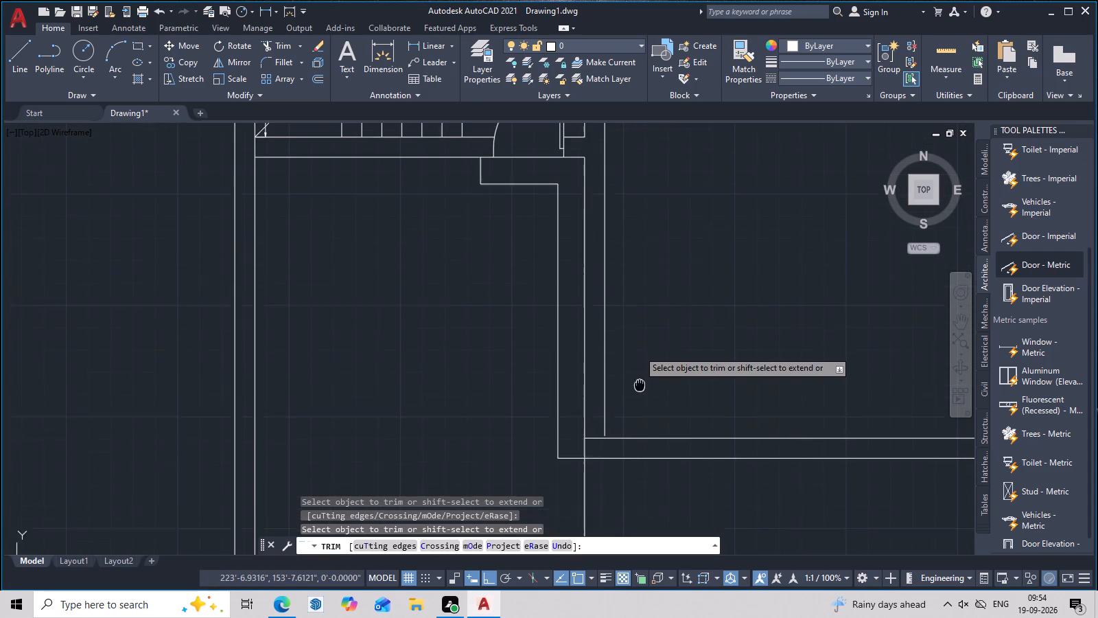
pyautogui.moveTo(640, 391); pyautogui.dragTo(638, 408, button='middle')
pyautogui.scroll(-2, 640, 396)
pyautogui.moveTo(640, 396); pyautogui.dragTo(593, 420, button='middle')
pyautogui.scroll(3, 592, 420)
pyautogui.press('Escape')
# Extend the partition's short inner vertical line down to meet the upper line of the lower horizontal wall.
pyautogui.moveTo(603, 420); pyautogui.dragTo(622, 324, button='middle')
pyautogui.scroll(-2, 622, 314)
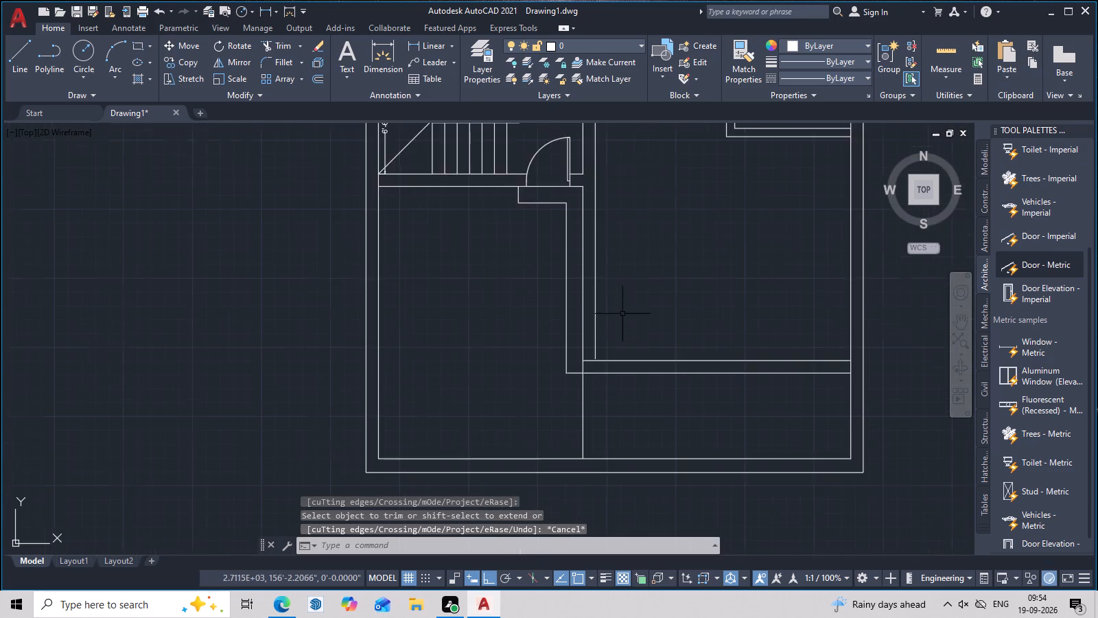
pyautogui.moveTo(622, 325); pyautogui.dragTo(572, 416, button='middle')
pyautogui.scroll(-3, 567, 424)
pyautogui.moveTo(564, 449); pyautogui.dragTo(580, 390, button='middle')
pyautogui.scroll(3, 580, 376)
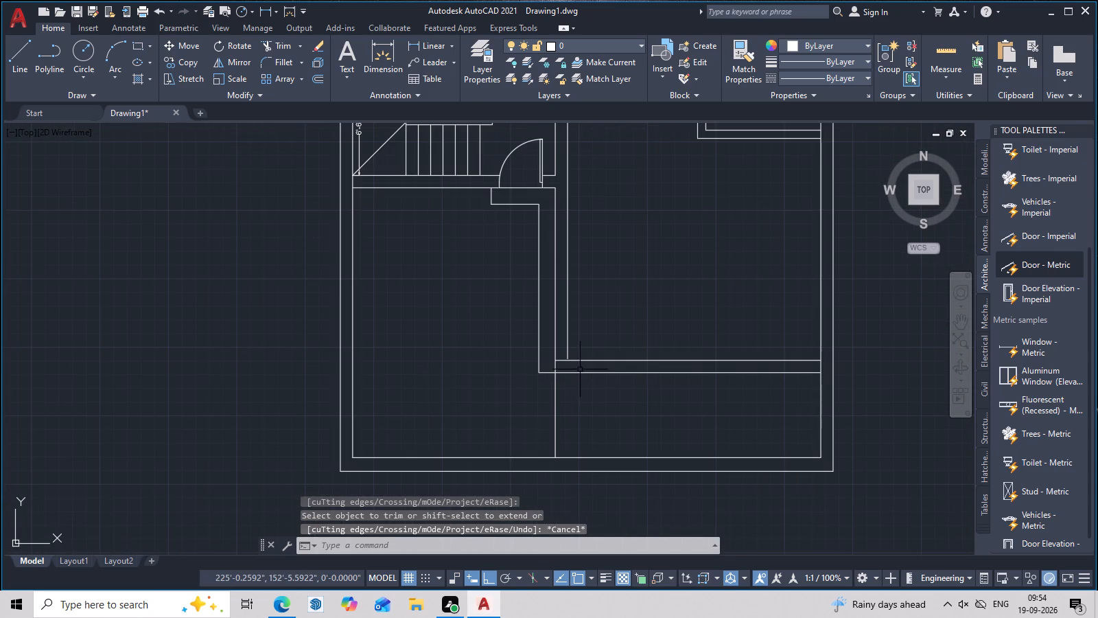
pyautogui.moveTo(570, 417); pyautogui.dragTo(570, 402, button='middle')
pyautogui.middleClick(570, 402)
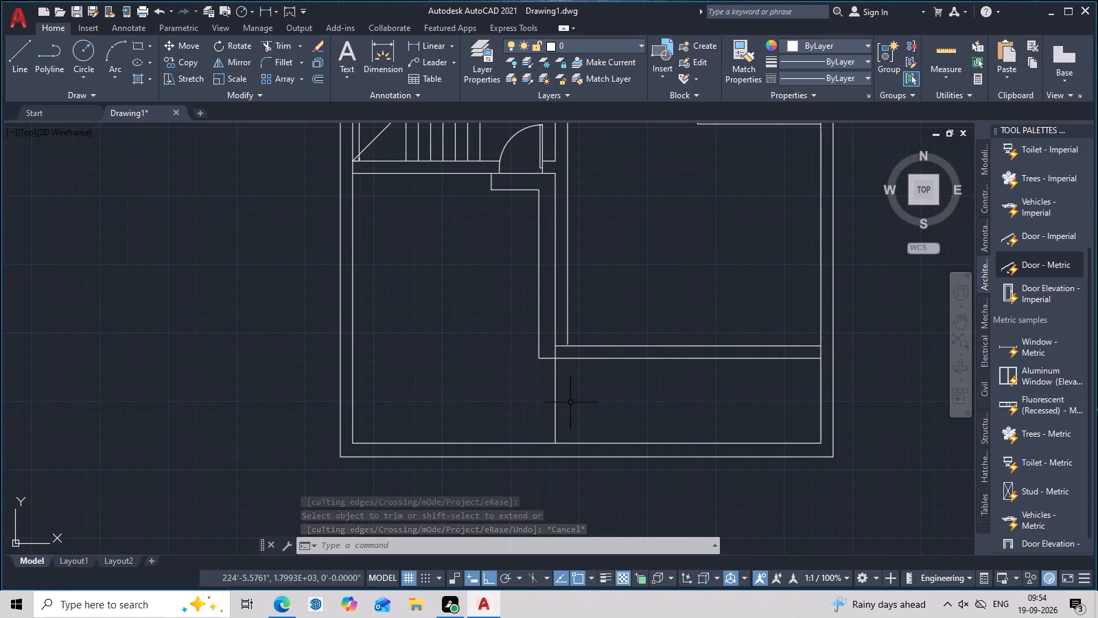
pyautogui.scroll(4, 566, 357)
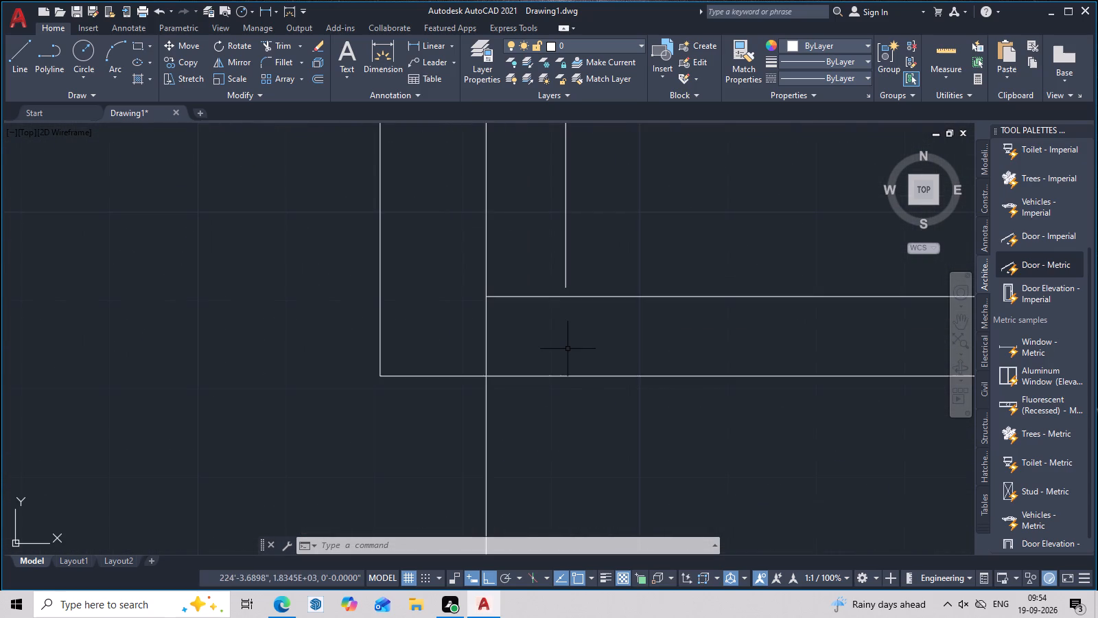
pyautogui.scroll(-1, 568, 349)
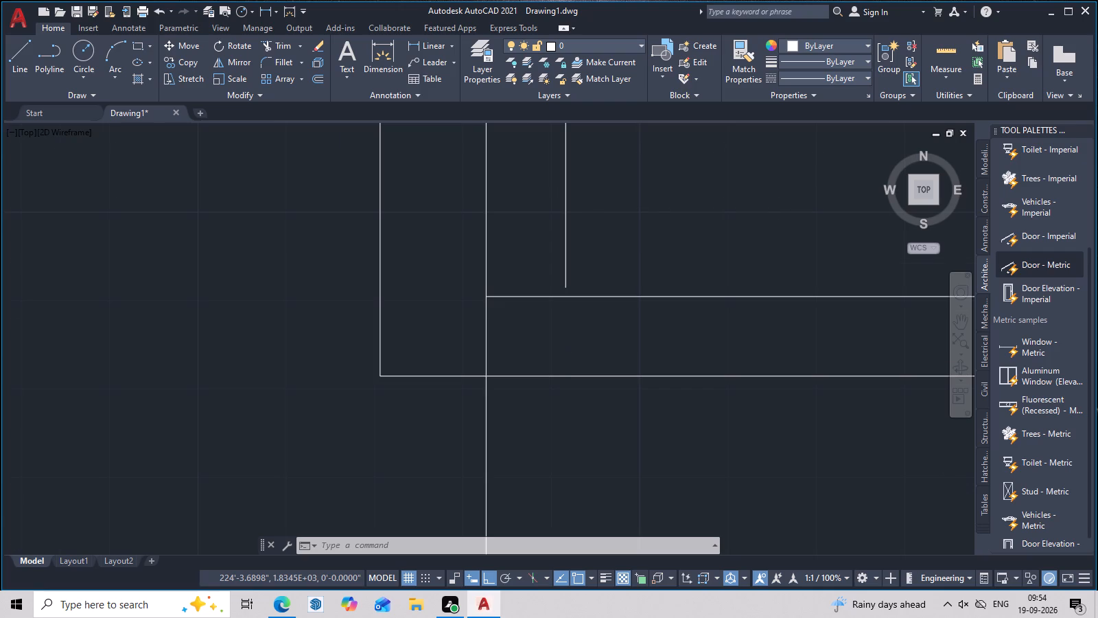
pyautogui.moveTo(568, 349); pyautogui.dragTo(556, 391, button='middle')
pyautogui.scroll(2, 567, 321)
pyautogui.write('ex')
pyautogui.press('space')
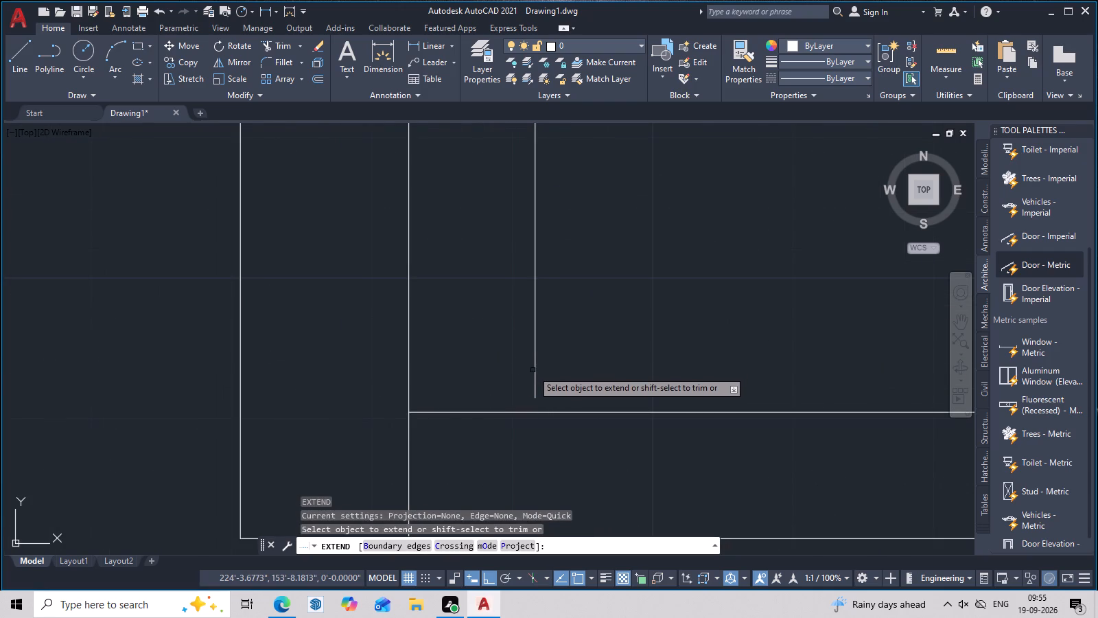
pyautogui.click(535, 378)
pyautogui.scroll(-5, 552, 379)
pyautogui.moveTo(596, 376); pyautogui.dragTo(598, 382, button='middle')
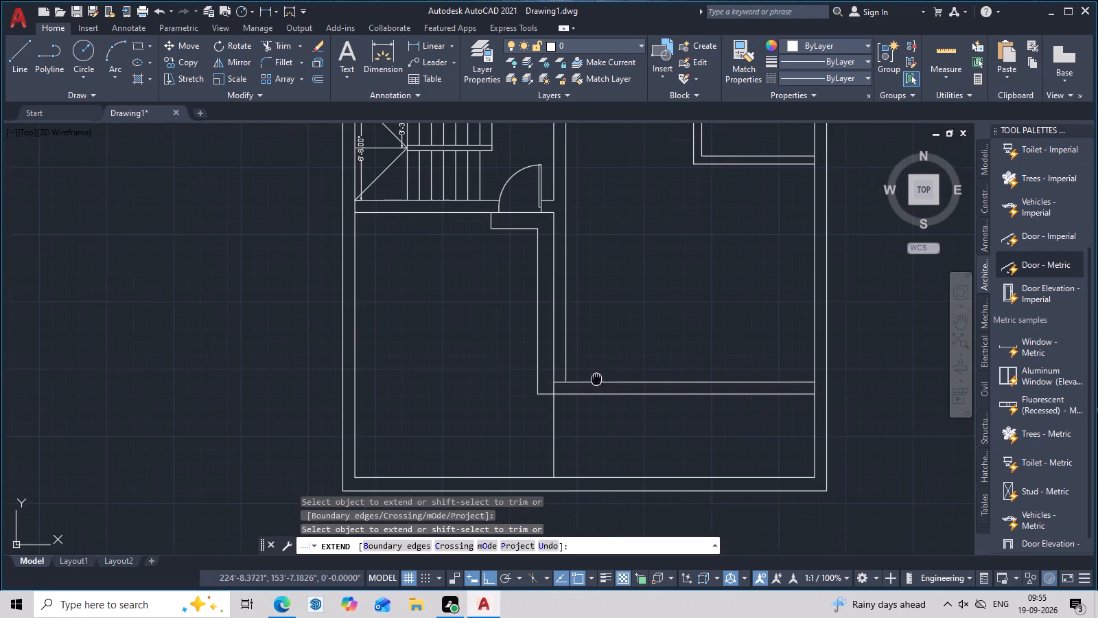
pyautogui.moveTo(598, 382); pyautogui.dragTo(579, 492, button='middle')
pyautogui.press('Escape')
# Rotate the right-hand spare door outside the plan by 270° about the free end of its swing arc.
pyautogui.scroll(-2, 573, 417)
pyautogui.moveTo(576, 447); pyautogui.dragTo(583, 374, button='middle')
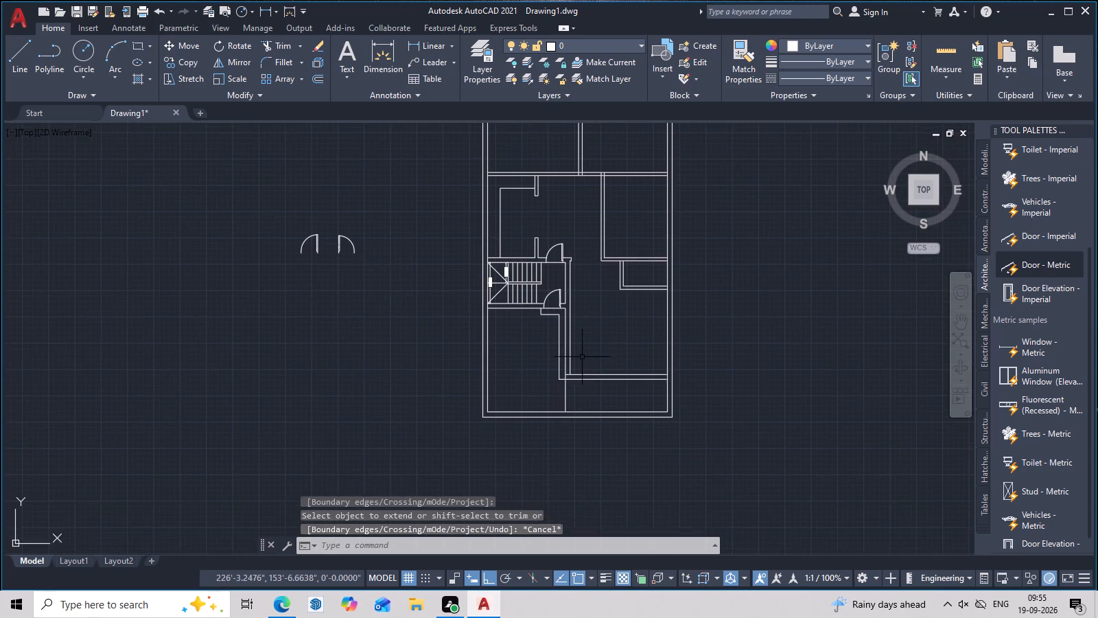
pyautogui.scroll(3, 583, 347)
pyautogui.scroll(-3, 589, 340)
pyautogui.moveTo(602, 380); pyautogui.dragTo(597, 409, button='middle')
pyautogui.scroll(3, 597, 392)
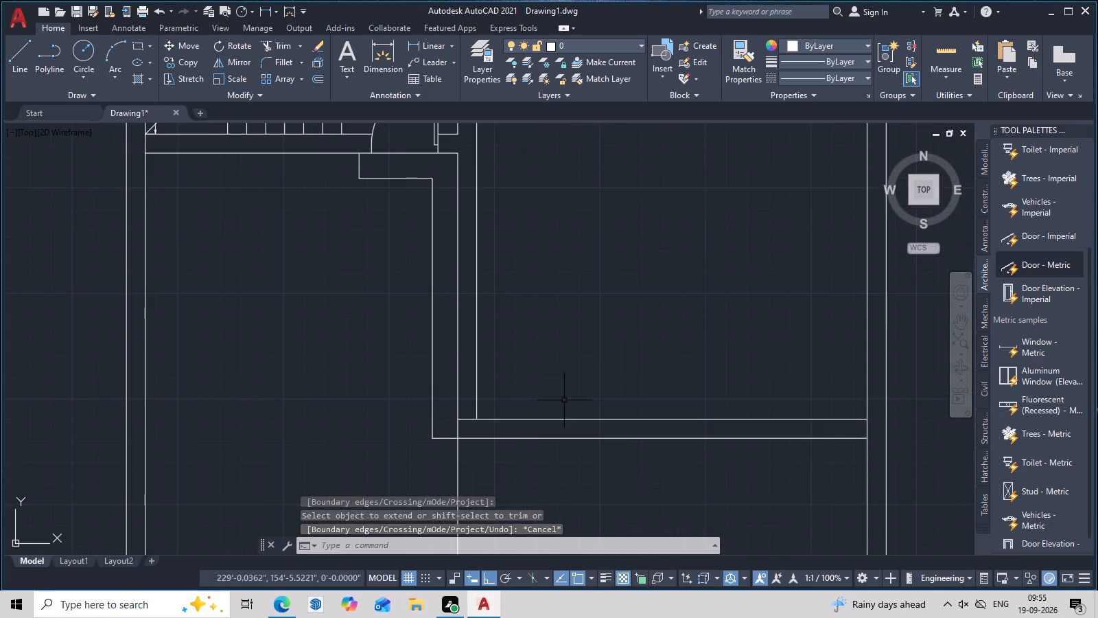
pyautogui.moveTo(563, 401); pyautogui.dragTo(567, 387, button='middle')
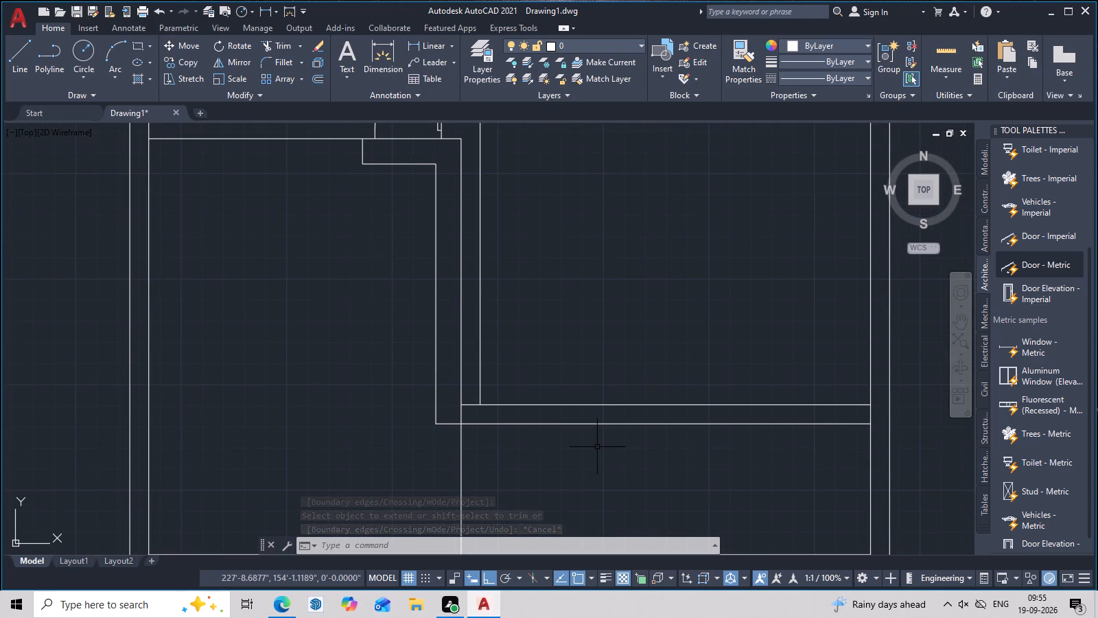
pyautogui.scroll(-3, 597, 434)
pyautogui.middleClick(597, 434)
pyautogui.scroll(2, 371, 314)
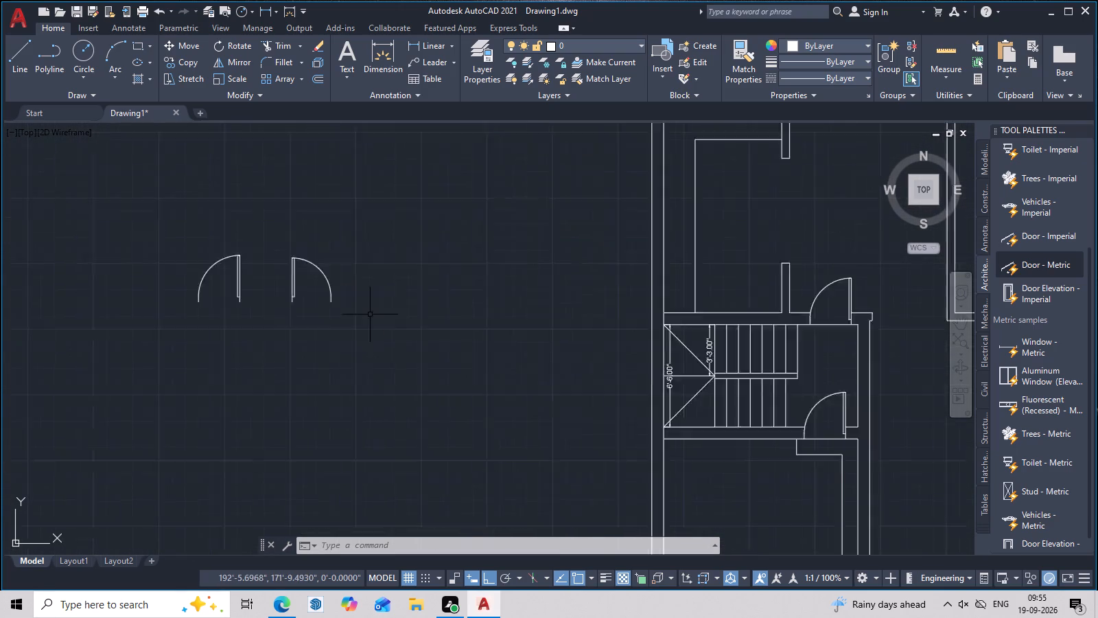
pyautogui.scroll(1, 370, 314)
pyautogui.moveTo(352, 289); pyautogui.dragTo(533, 311, button='middle')
pyautogui.moveTo(516, 253); pyautogui.dragTo(414, 331)
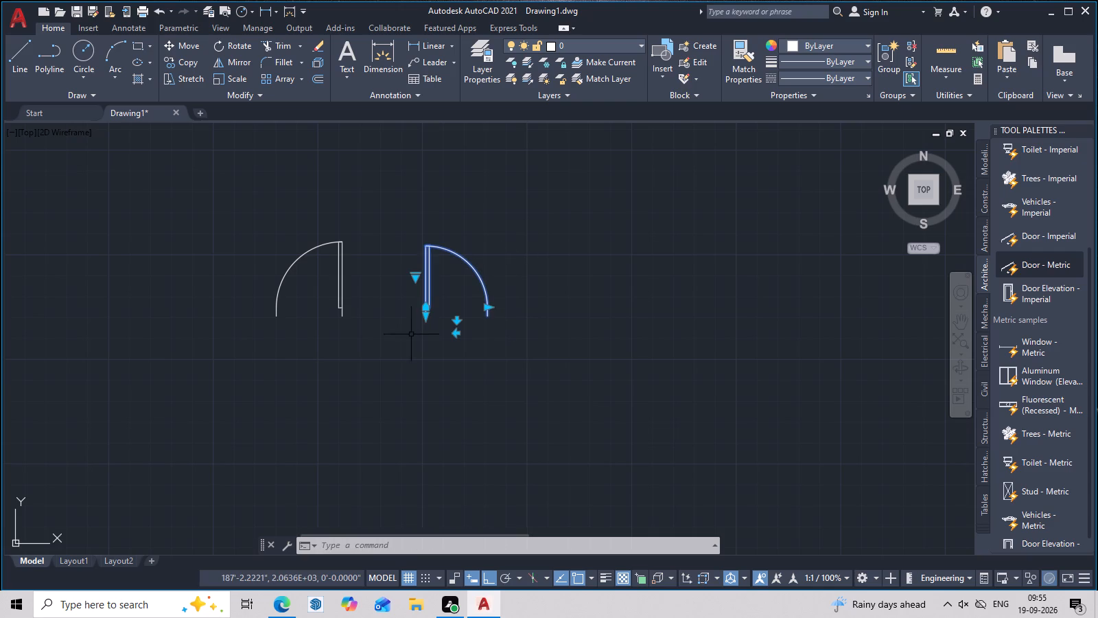
pyautogui.write('ro')
pyautogui.press('space')
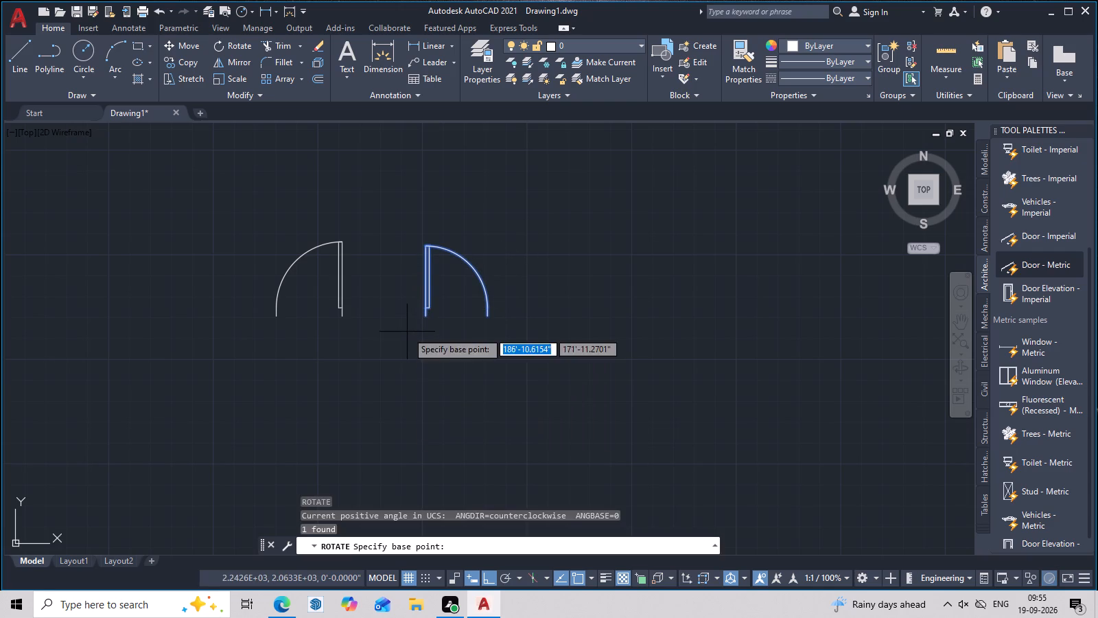
pyautogui.click(491, 316)
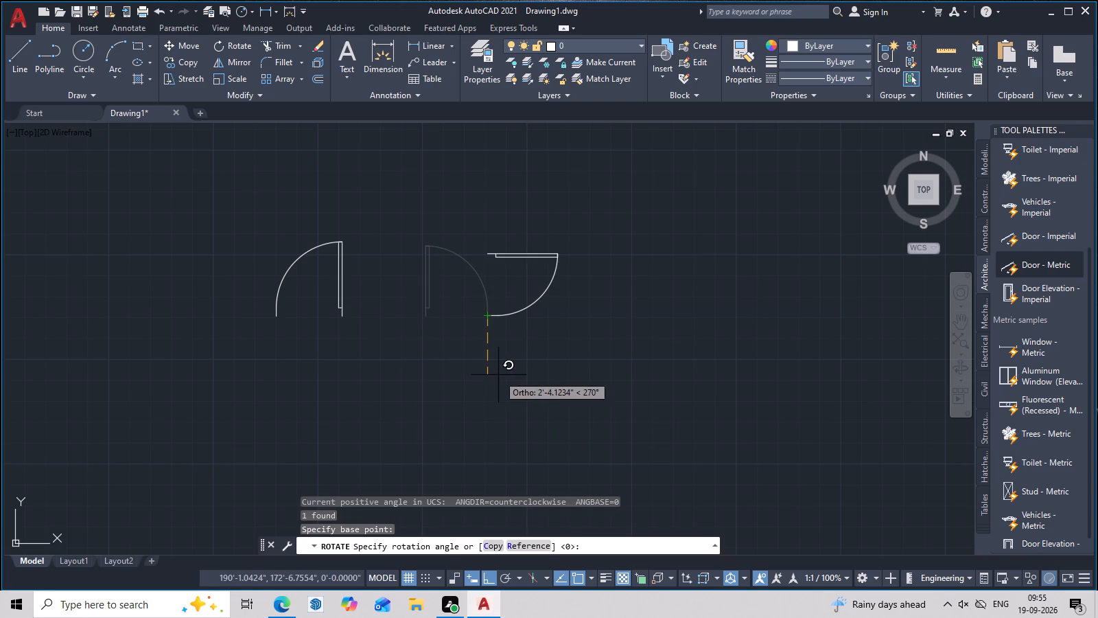
pyautogui.click(498, 375)
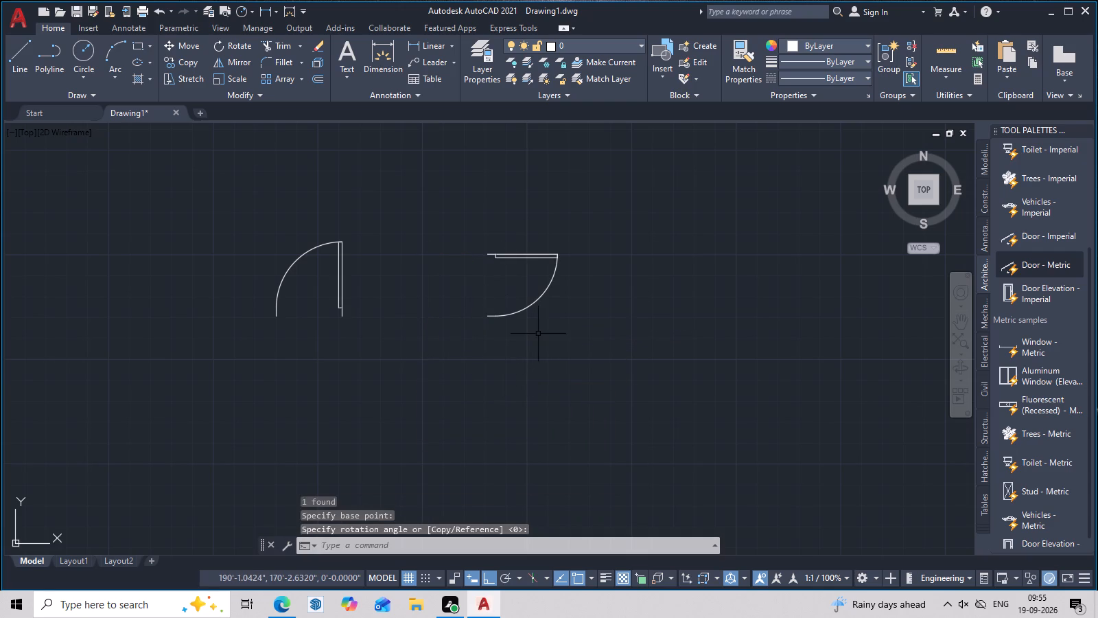
# Mirror the rotated spare door about a horizontal line below it, keeping the original.
pyautogui.moveTo(553, 229); pyautogui.dragTo(461, 343)
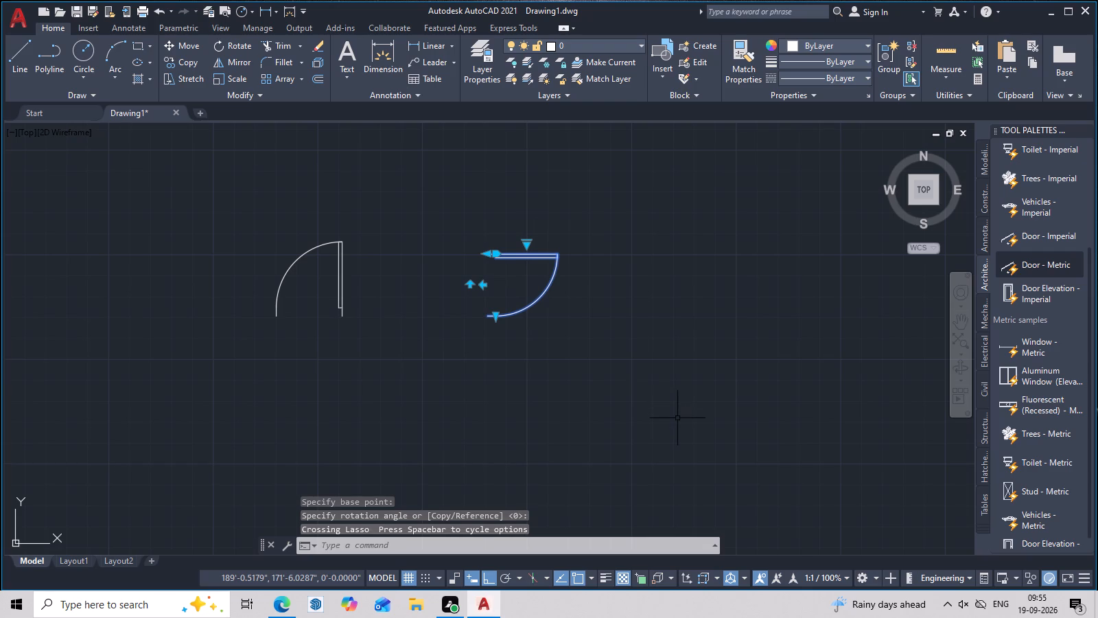
pyautogui.write('mi')
pyautogui.press('space')
pyautogui.click(503, 392)
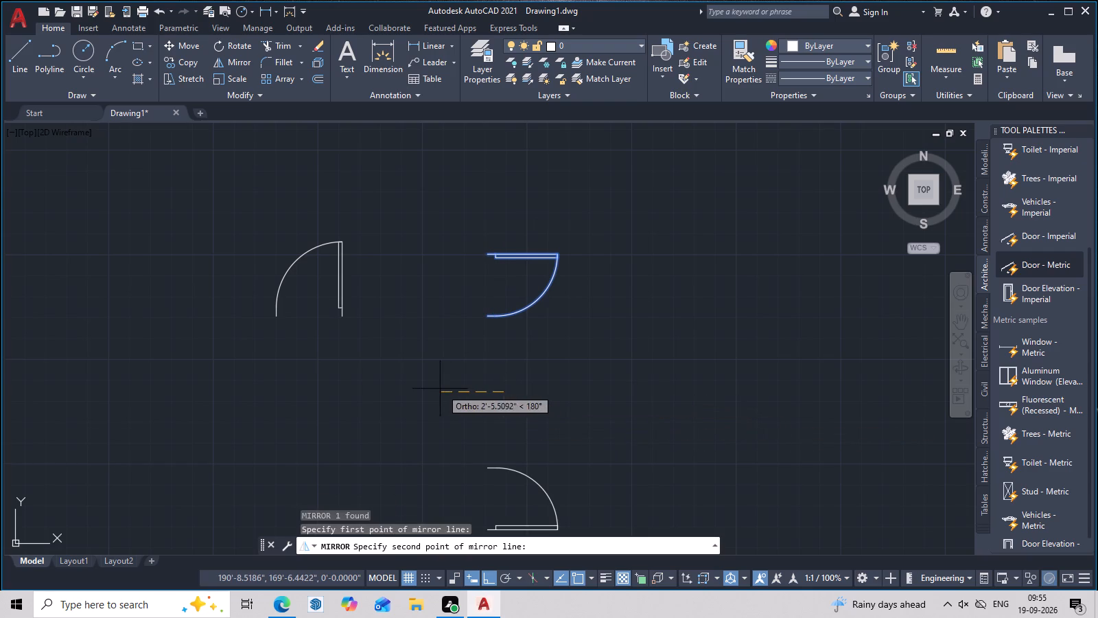
pyautogui.click(439, 389)
pyautogui.moveTo(487, 437); pyautogui.dragTo(439, 389)
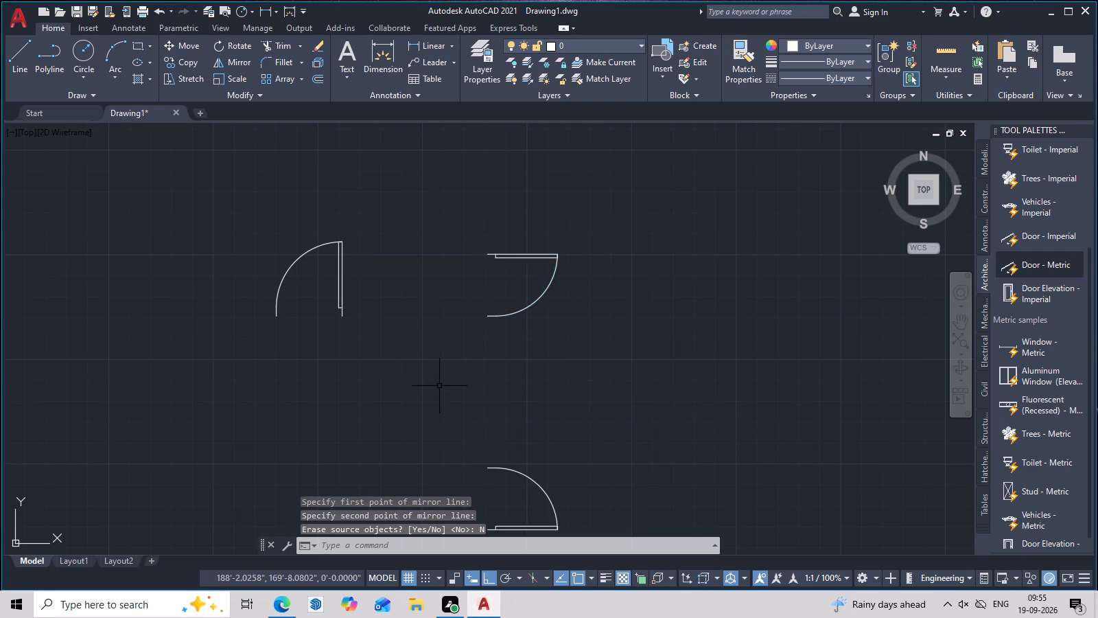
# Enlarge the mirrored spare door by stretching its opening to a wider size increment.
pyautogui.scroll(-2, 485, 377)
pyautogui.moveTo(497, 392); pyautogui.dragTo(511, 324, button='middle')
pyautogui.scroll(2, 525, 343)
pyautogui.moveTo(547, 327); pyautogui.dragTo(463, 426)
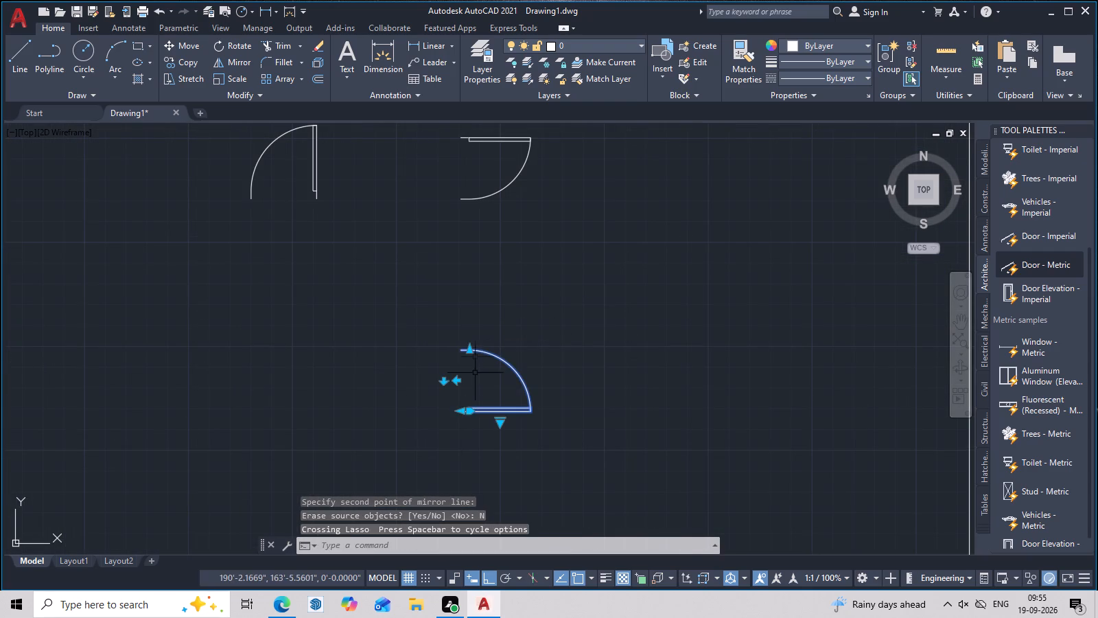
pyautogui.scroll(3, 471, 349)
pyautogui.click(452, 362)
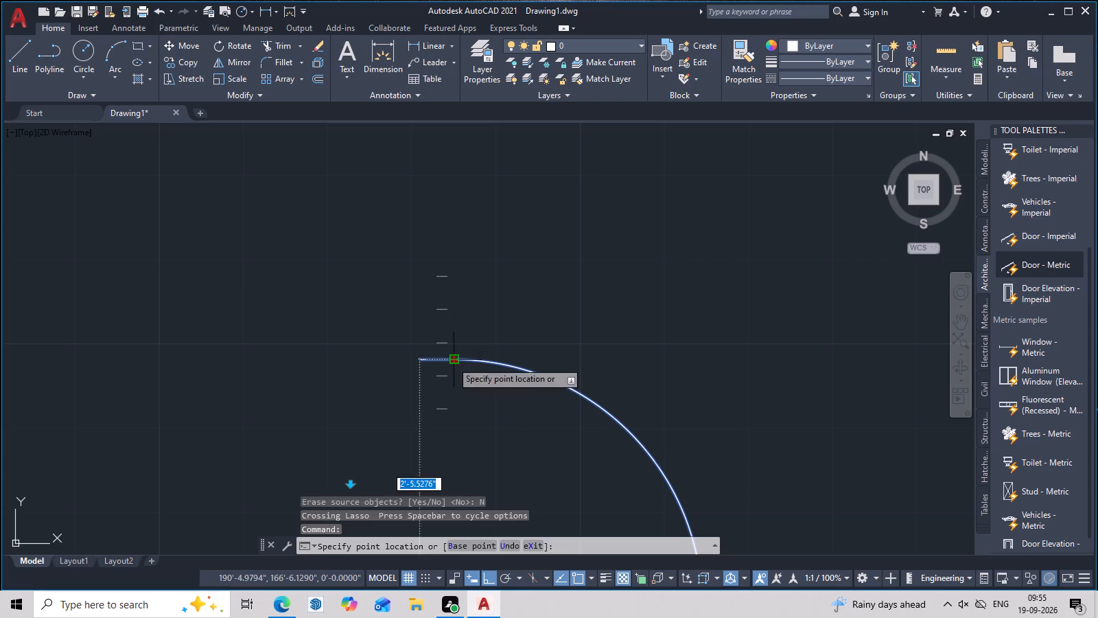
pyautogui.click(443, 260)
pyautogui.scroll(-5, 445, 262)
pyautogui.moveTo(485, 268); pyautogui.dragTo(491, 312, button='middle')
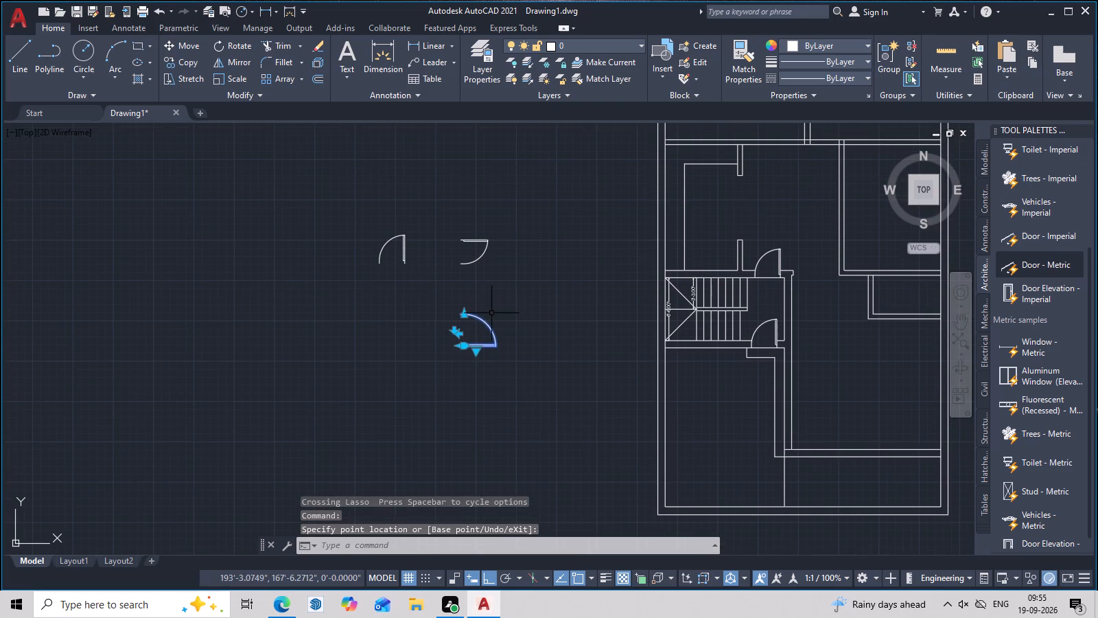
pyautogui.press('Escape')
# Copy the enlarged lower spare door by its hinge-side end into the inner vertical wall just above the lower horizontal wall.
pyautogui.moveTo(484, 274); pyautogui.dragTo(419, 385)
pyautogui.click(414, 388)
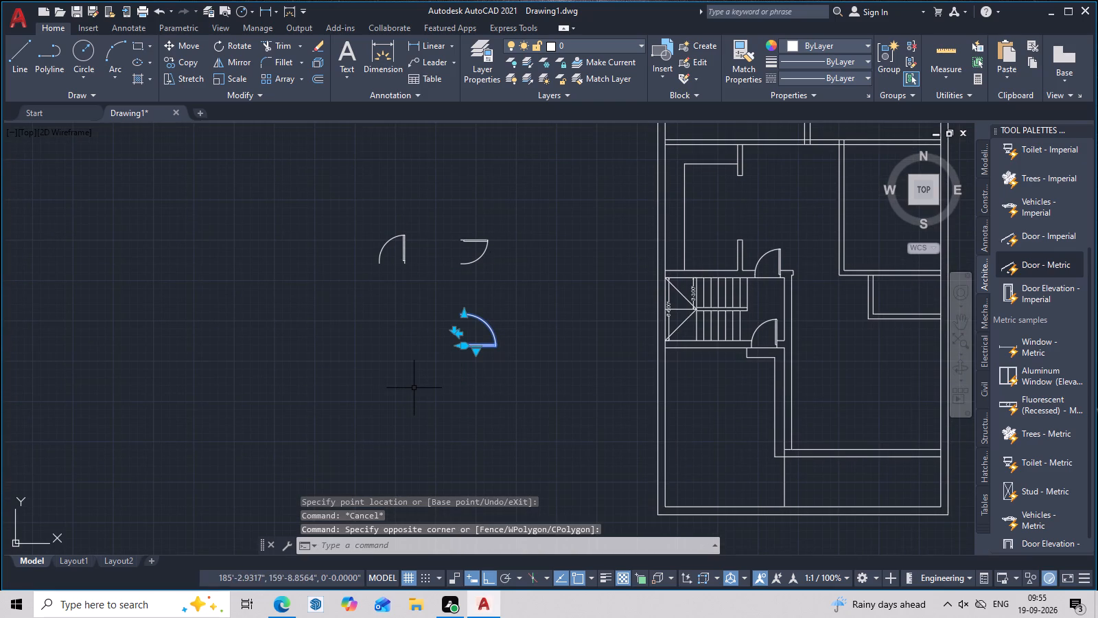
pyautogui.write('co')
pyautogui.press('space')
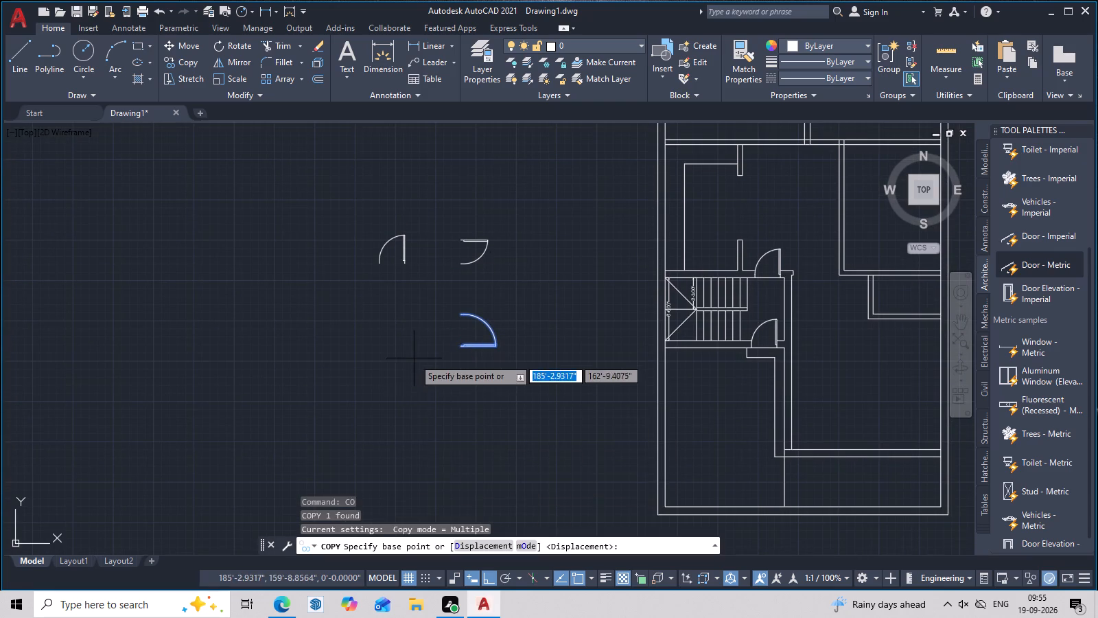
pyautogui.scroll(3, 460, 330)
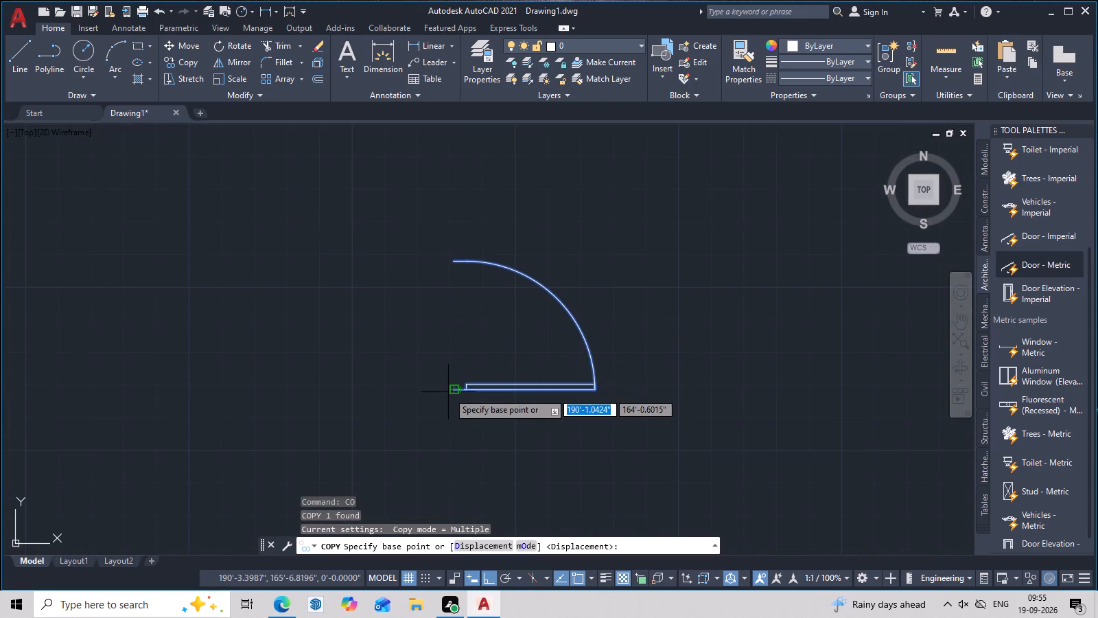
pyautogui.scroll(3, 452, 389)
pyautogui.click(452, 389)
pyautogui.scroll(-4, 529, 391)
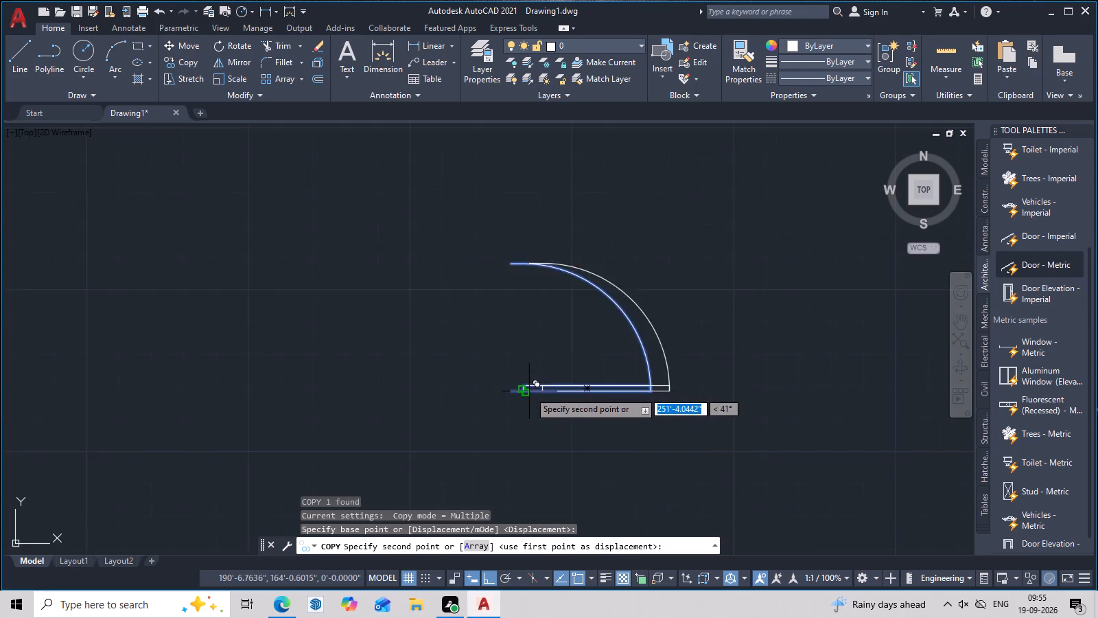
pyautogui.scroll(-2, 529, 391)
pyautogui.moveTo(603, 428); pyautogui.dragTo(469, 378, button='middle')
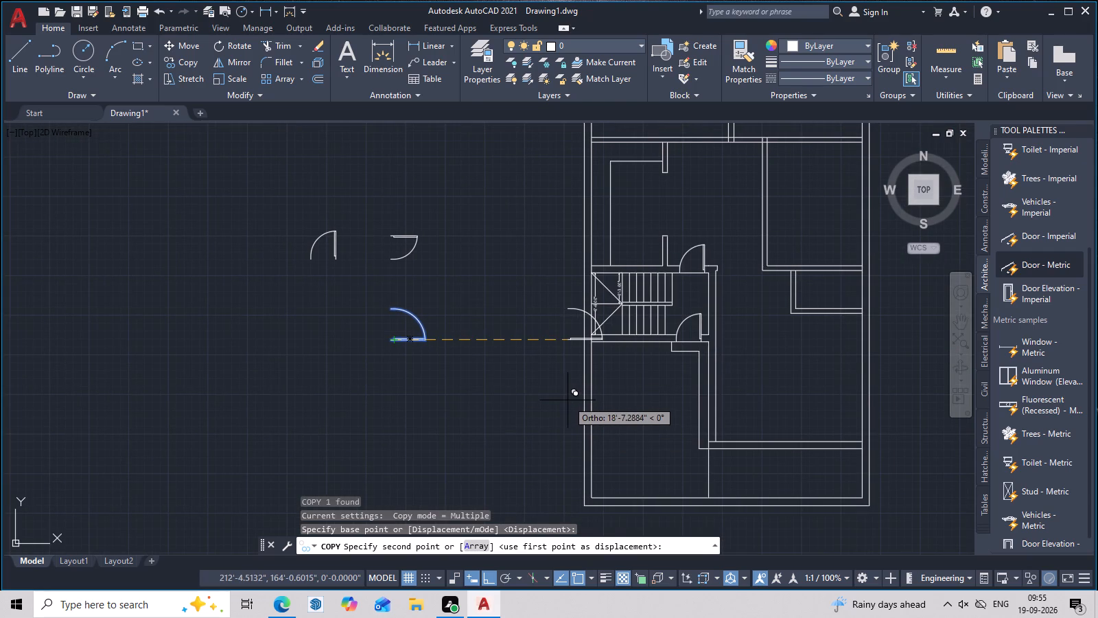
pyautogui.press('F8')
pyautogui.moveTo(601, 415); pyautogui.dragTo(590, 371, button='middle')
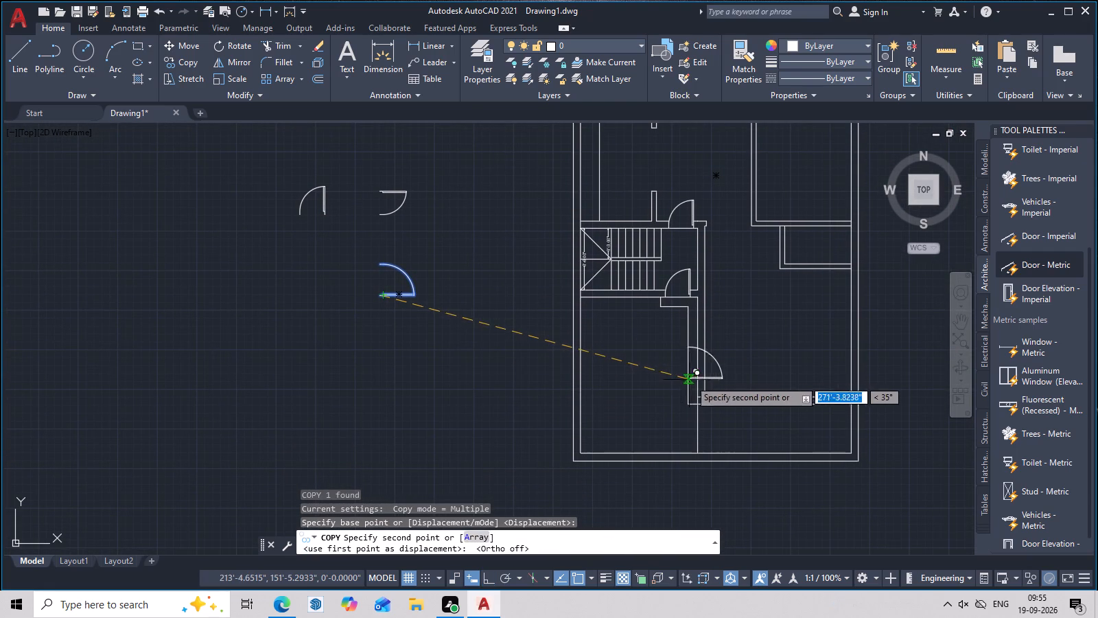
pyautogui.moveTo(711, 387); pyautogui.dragTo(670, 300, button='middle')
pyautogui.scroll(3, 683, 300)
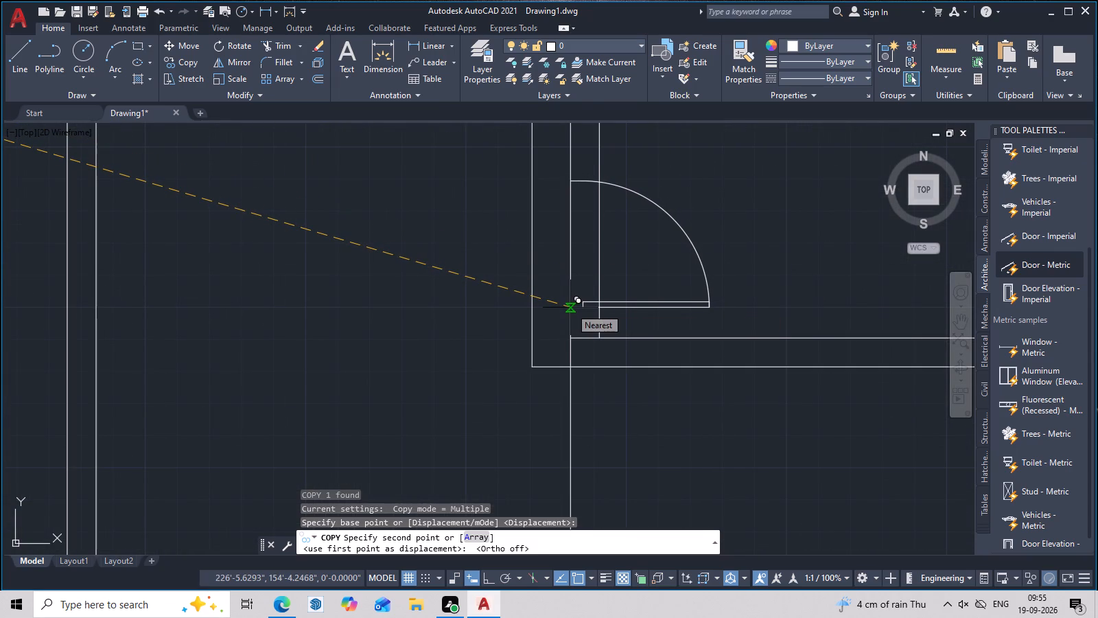
pyautogui.click(570, 308)
pyautogui.scroll(-5, 631, 306)
pyautogui.moveTo(635, 306); pyautogui.dragTo(631, 331, button='middle')
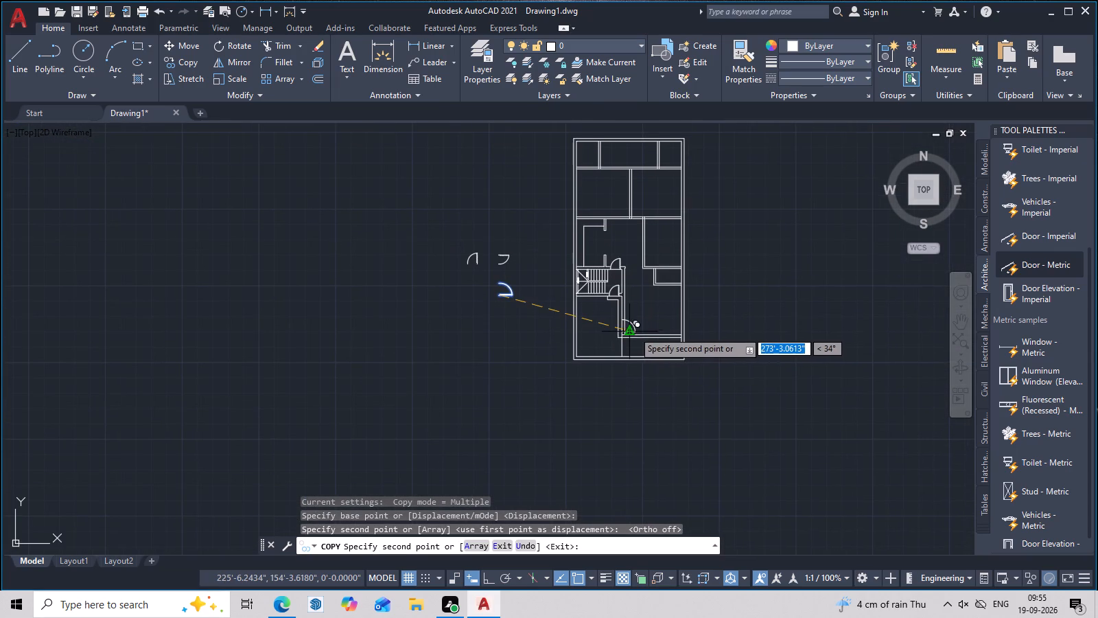
pyautogui.press('Escape')
# Quick-measure the clear dimensions of the small room on the east outer wall and the large room around it.
pyautogui.moveTo(669, 299); pyautogui.dragTo(617, 361, button='middle')
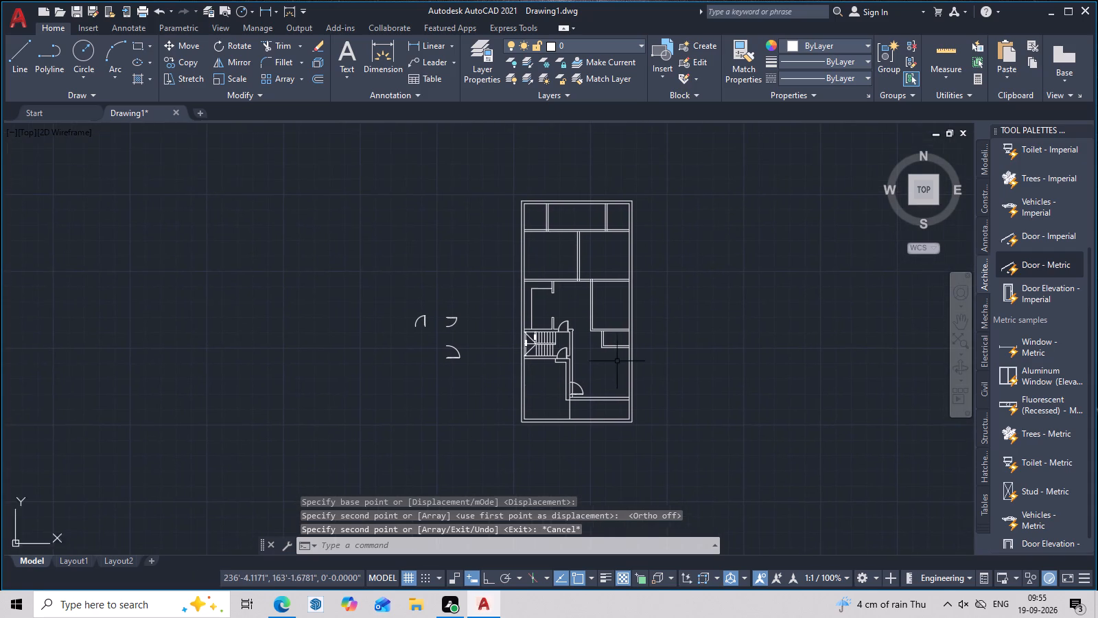
pyautogui.scroll(-3, 617, 358)
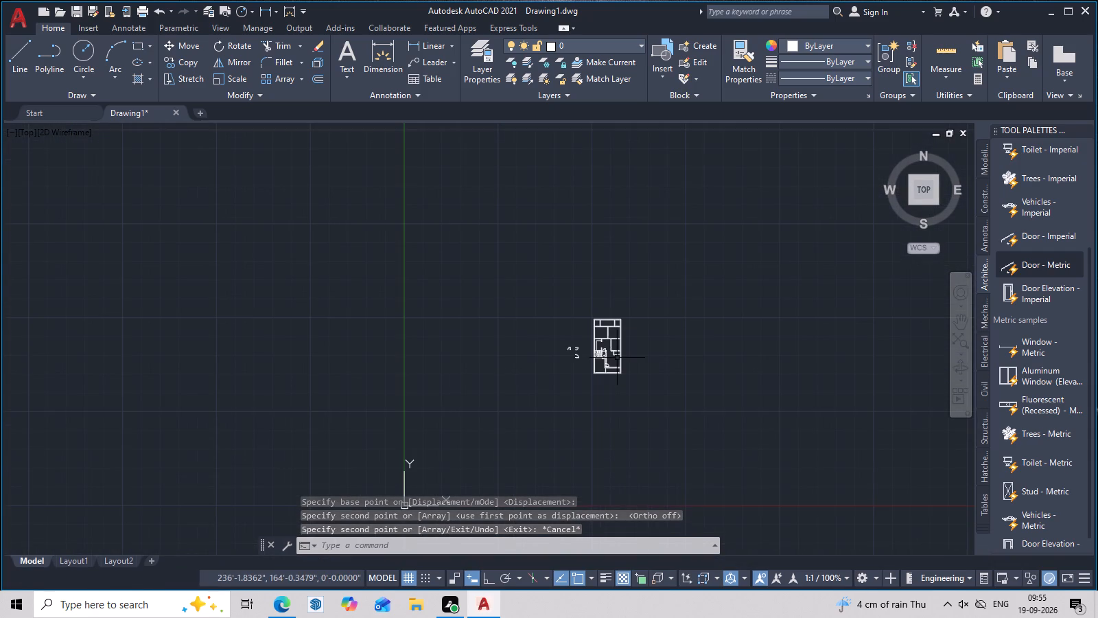
pyautogui.moveTo(617, 358); pyautogui.dragTo(595, 413, button='middle')
pyautogui.scroll(7, 611, 394)
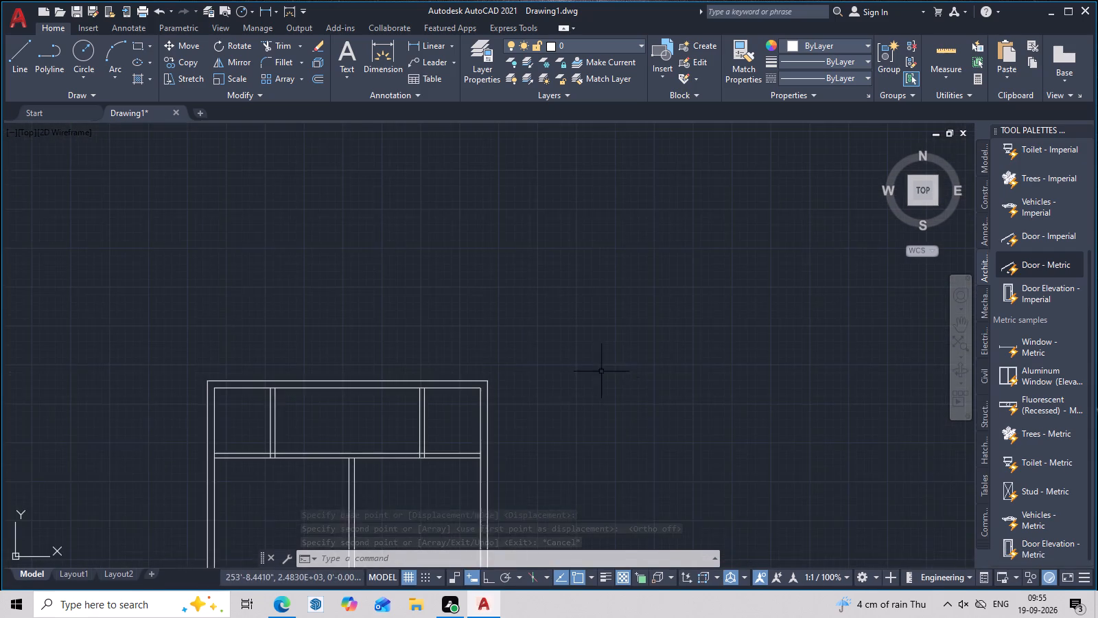
pyautogui.moveTo(511, 360); pyautogui.dragTo(523, 306, button='middle')
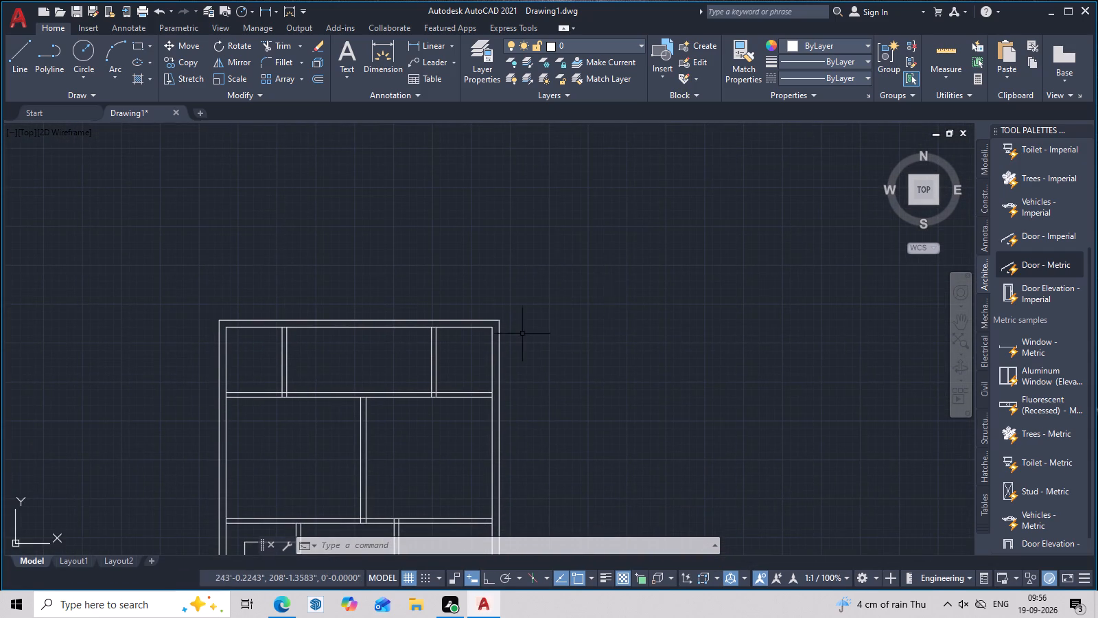
pyautogui.scroll(-3, 522, 335)
pyautogui.moveTo(524, 358); pyautogui.dragTo(541, 255, button='middle')
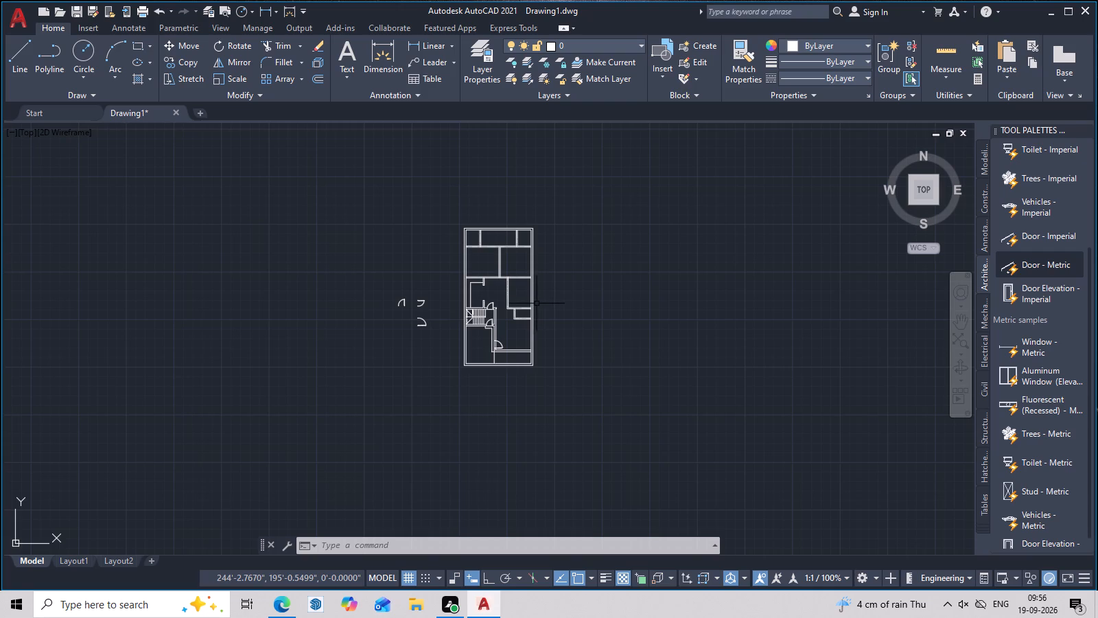
pyautogui.scroll(3, 535, 328)
pyautogui.moveTo(535, 328); pyautogui.dragTo(581, 380, button='middle')
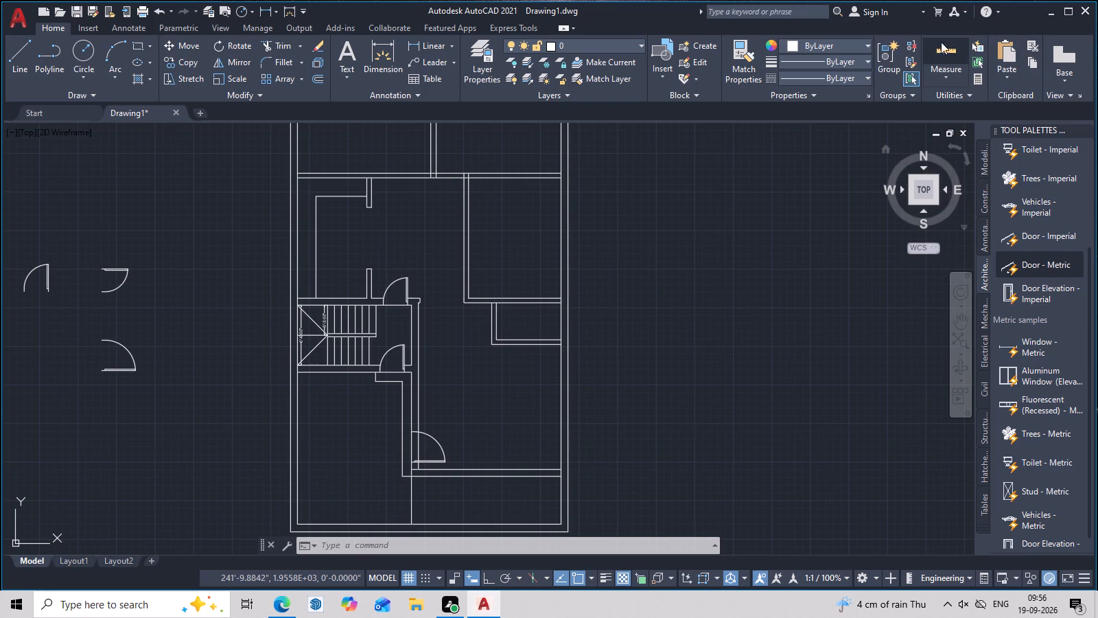
pyautogui.click(948, 46)
pyautogui.scroll(2, 521, 322)
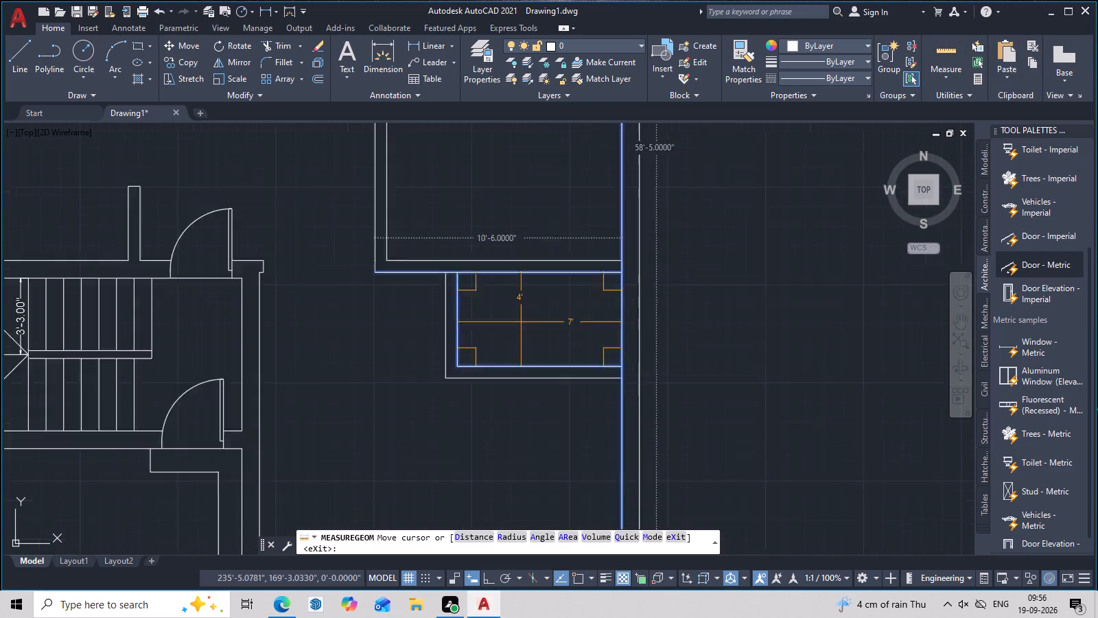
pyautogui.scroll(2, 521, 322)
pyautogui.scroll(-4, 524, 325)
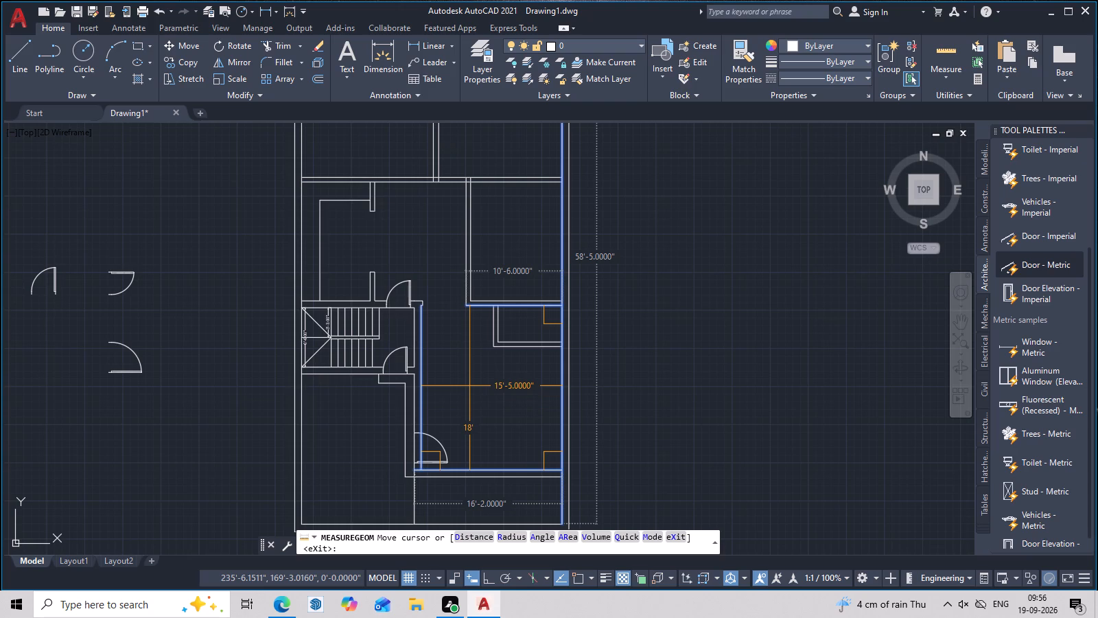
pyautogui.scroll(3, 484, 362)
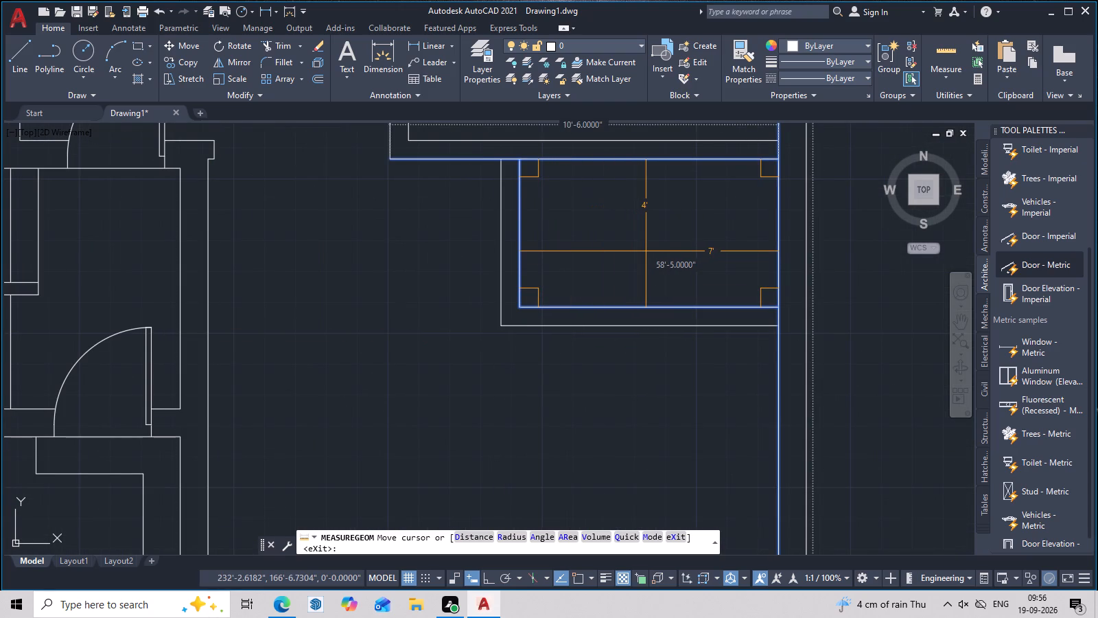
pyautogui.scroll(-4, 340, 275)
pyautogui.moveTo(340, 275); pyautogui.dragTo(351, 296, button='middle')
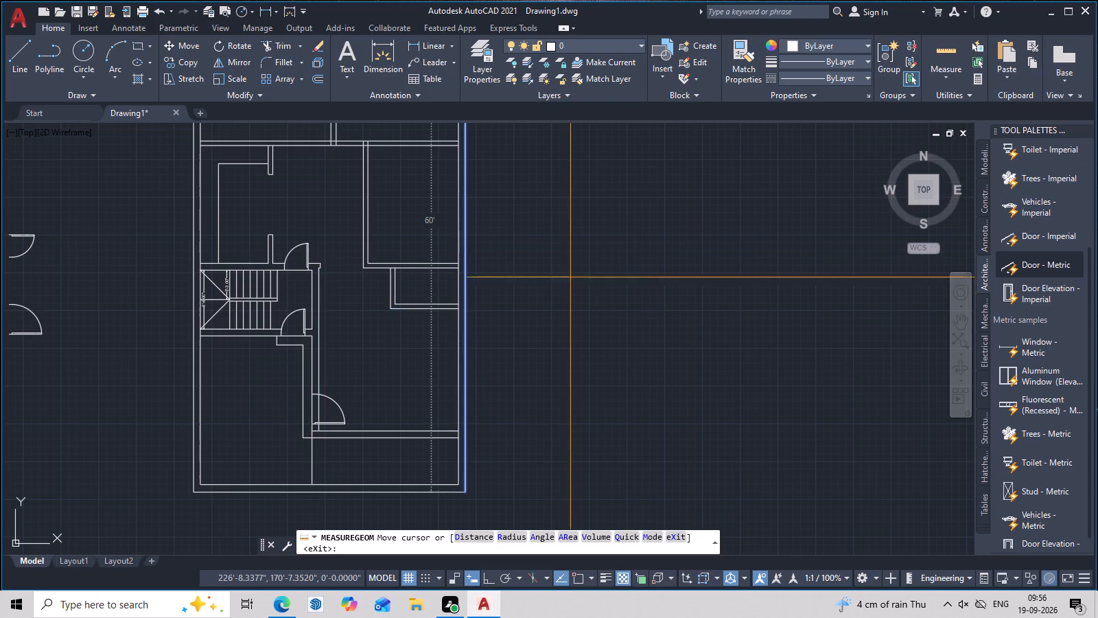
pyautogui.scroll(3, 417, 308)
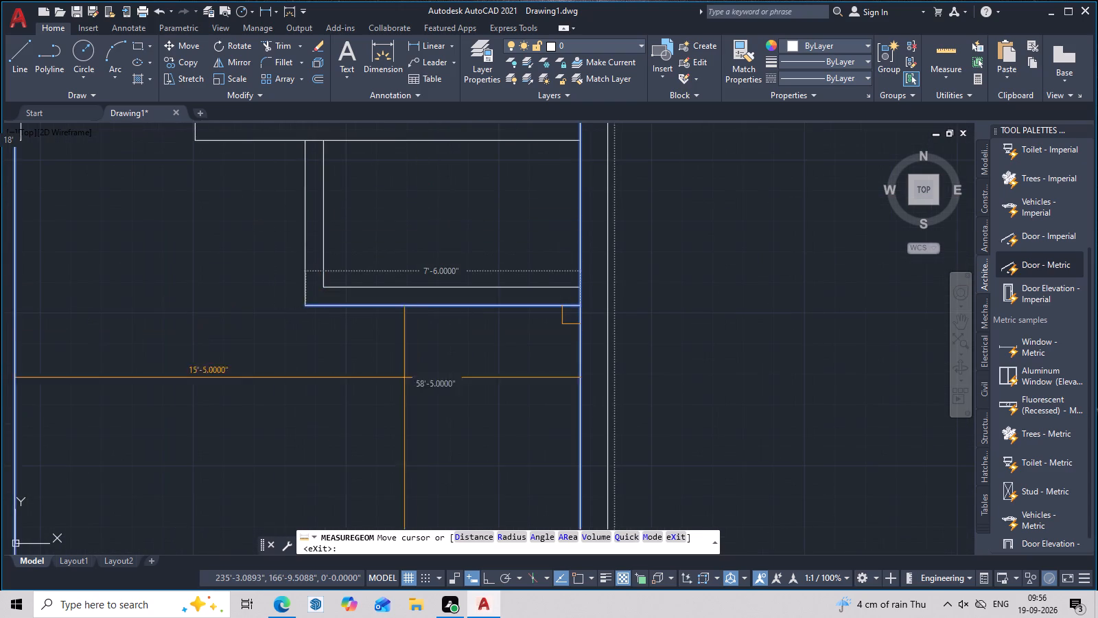
pyautogui.scroll(-3, 435, 389)
pyautogui.moveTo(442, 404); pyautogui.dragTo(452, 426, button='middle')
pyautogui.press('Escape')
# Trim the inner vertical wall's room-side line across the opening and leaf of the newly placed lower door.
pyautogui.moveTo(472, 307); pyautogui.dragTo(503, 206, button='middle')
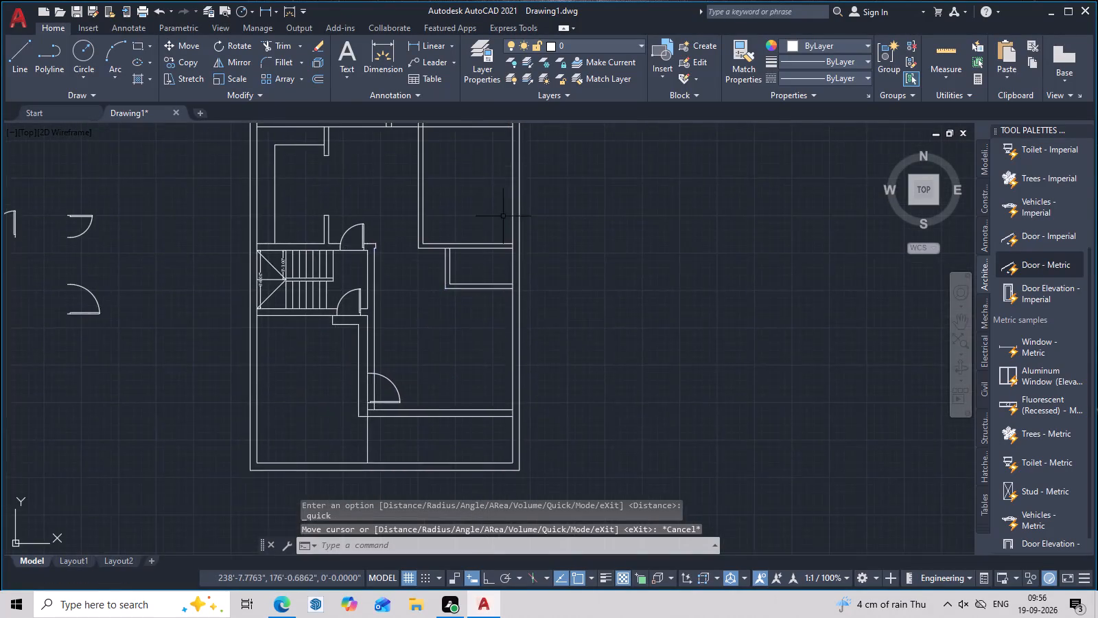
pyautogui.scroll(3, 502, 221)
pyautogui.moveTo(496, 302); pyautogui.dragTo(839, 84, button='middle')
pyautogui.scroll(-3, 703, 125)
pyautogui.moveTo(670, 255); pyautogui.dragTo(657, 307, button='middle')
pyautogui.scroll(2, 655, 312)
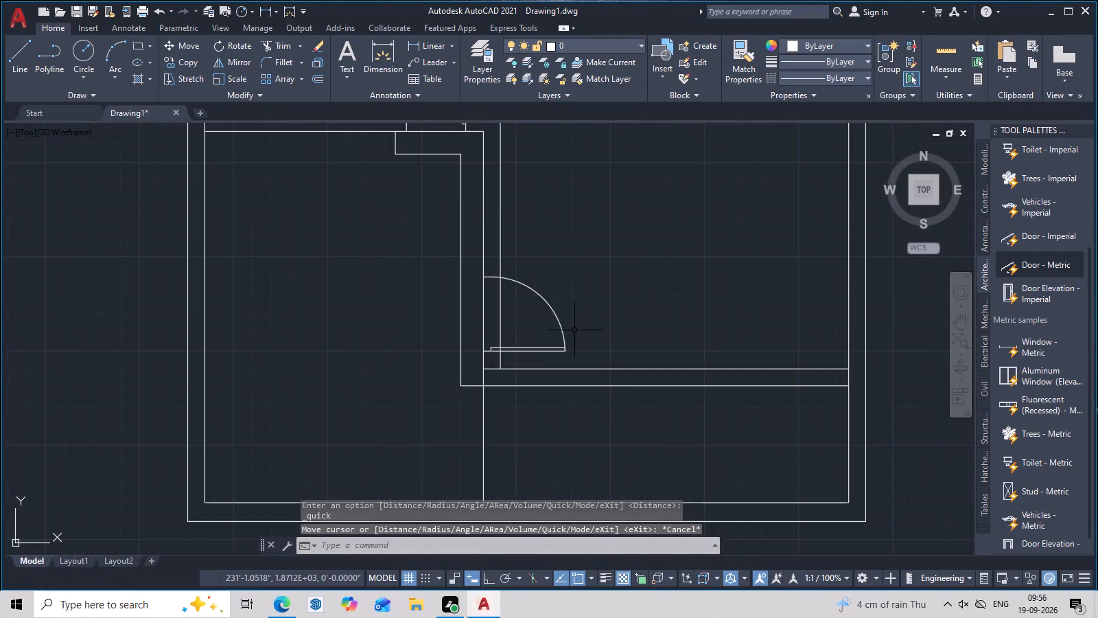
pyautogui.moveTo(574, 330); pyautogui.dragTo(704, 303, button='middle')
pyautogui.scroll(2, 667, 288)
pyautogui.write('tr')
pyautogui.press('space')
pyautogui.click(572, 336)
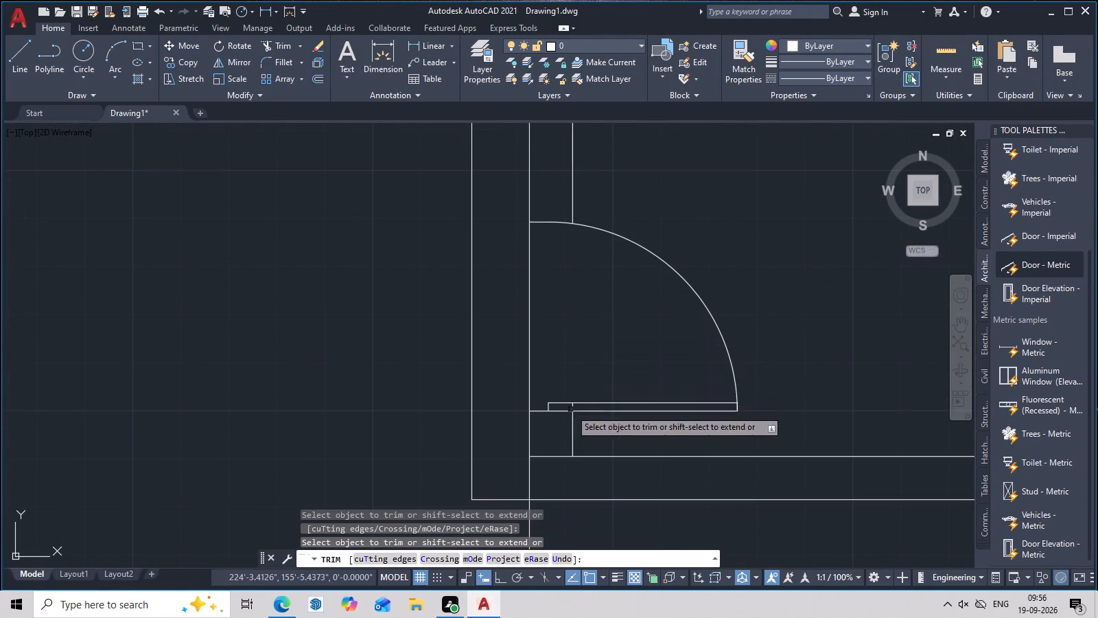
pyautogui.scroll(3, 577, 409)
pyautogui.click(558, 408)
pyautogui.scroll(-4, 588, 367)
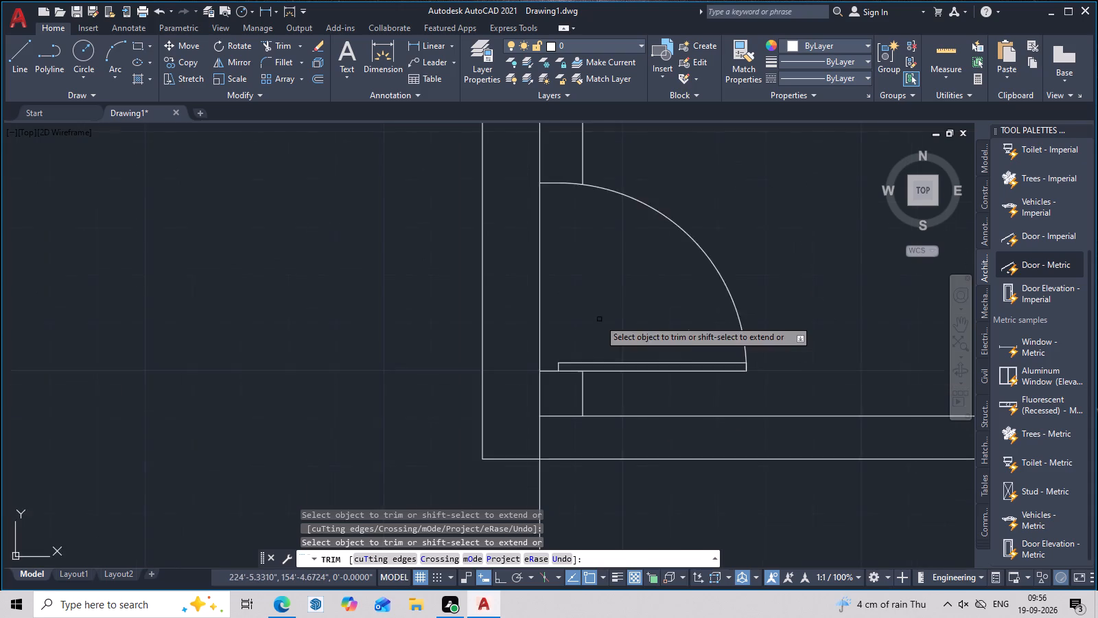
pyautogui.scroll(-1, 599, 319)
pyautogui.moveTo(599, 321); pyautogui.dragTo(561, 380, button='middle')
pyautogui.scroll(-3, 643, 279)
pyautogui.moveTo(643, 281); pyautogui.dragTo(609, 339, button='middle')
pyautogui.scroll(3, 607, 339)
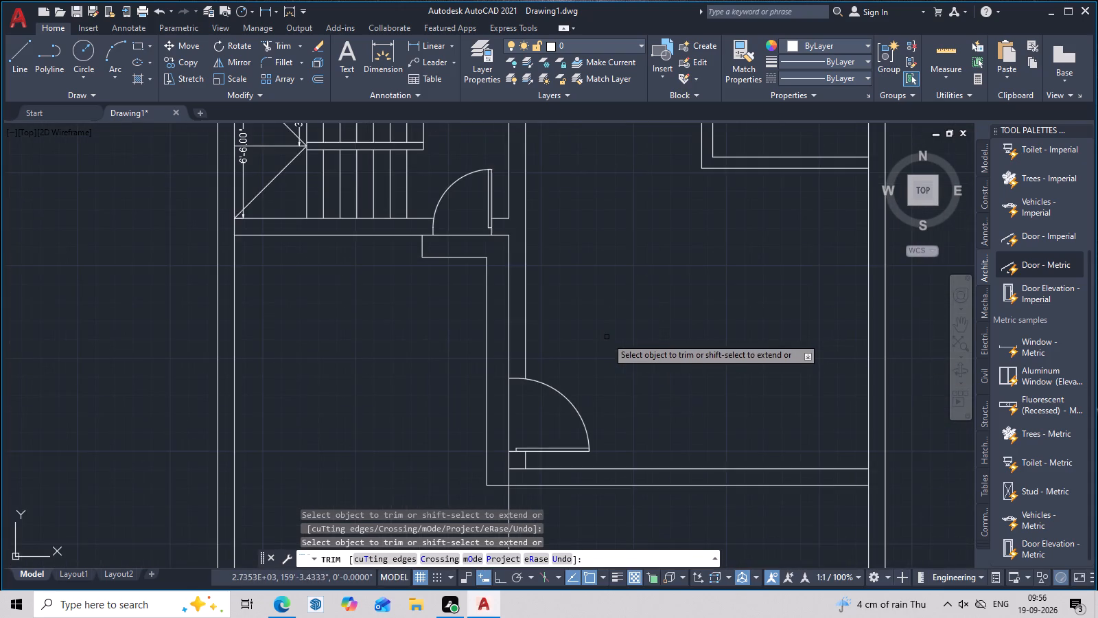
pyautogui.scroll(-2, 607, 337)
pyautogui.moveTo(613, 337); pyautogui.dragTo(592, 374, button='middle')
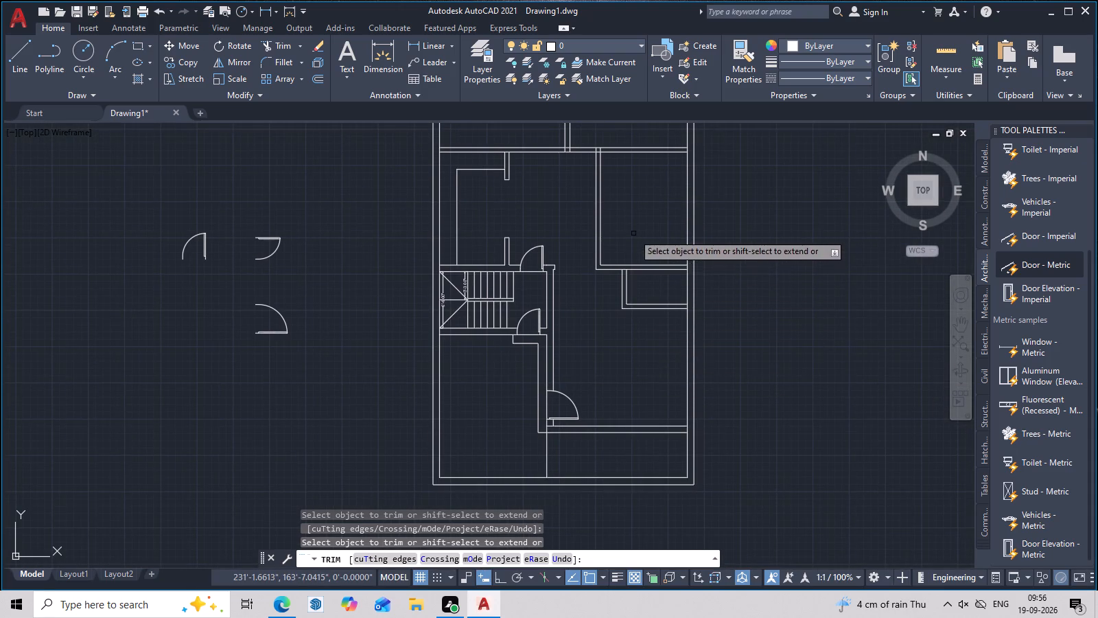
pyautogui.moveTo(631, 242); pyautogui.dragTo(596, 356, button='middle')
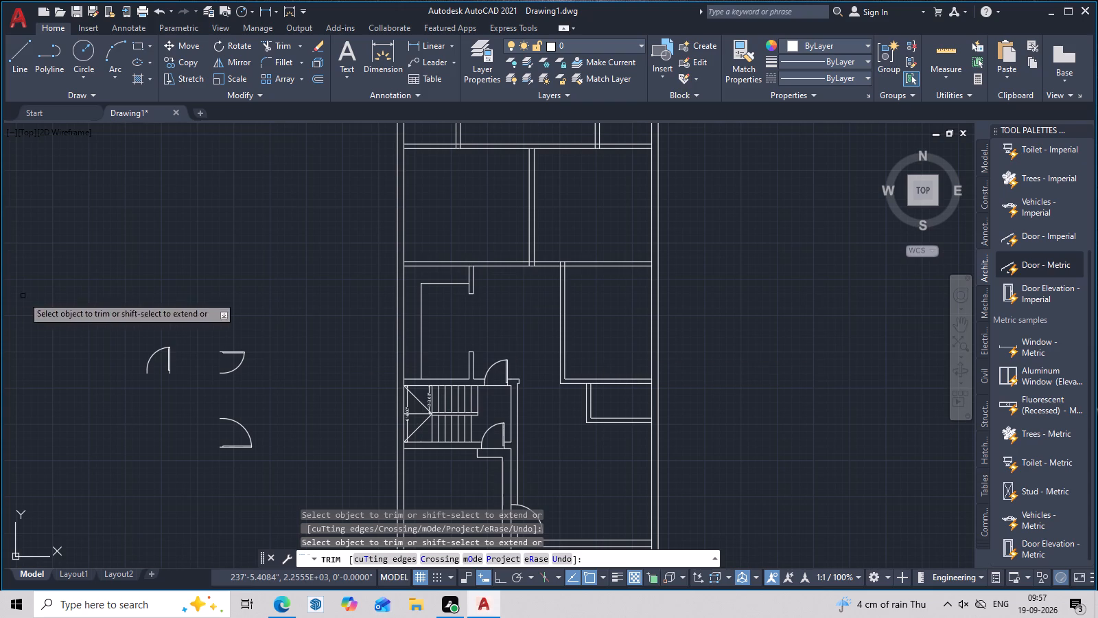
pyautogui.press('space')
# Shrink the downward-swinging spare door outside the plan by stretching its opening to a smaller size increment.
pyautogui.moveTo(240, 334); pyautogui.dragTo(218, 379)
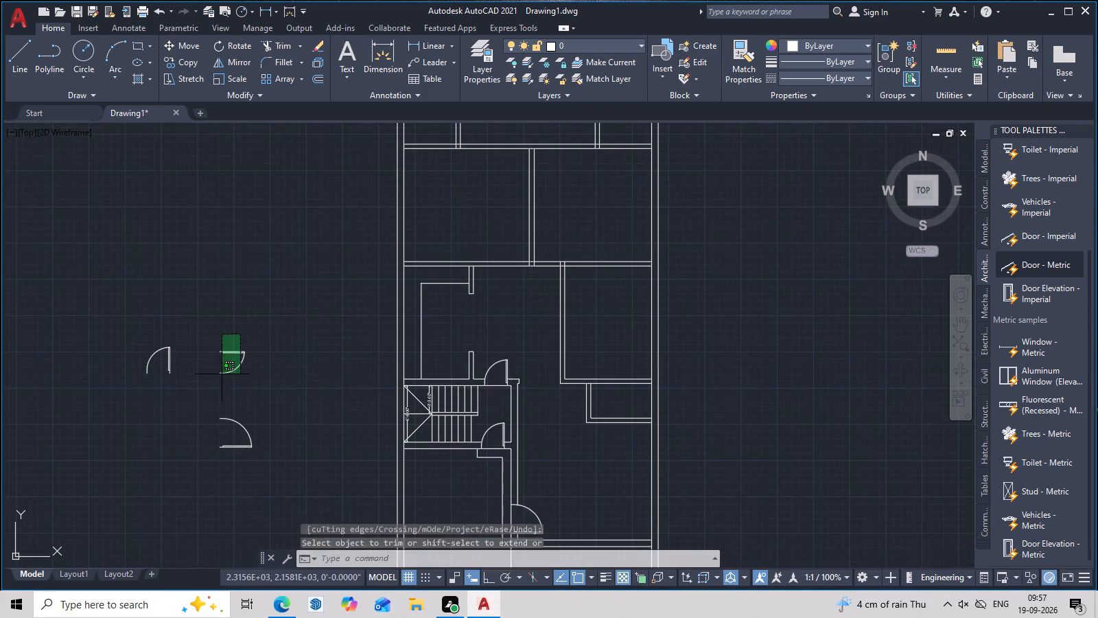
pyautogui.click(209, 383)
pyautogui.scroll(5, 215, 371)
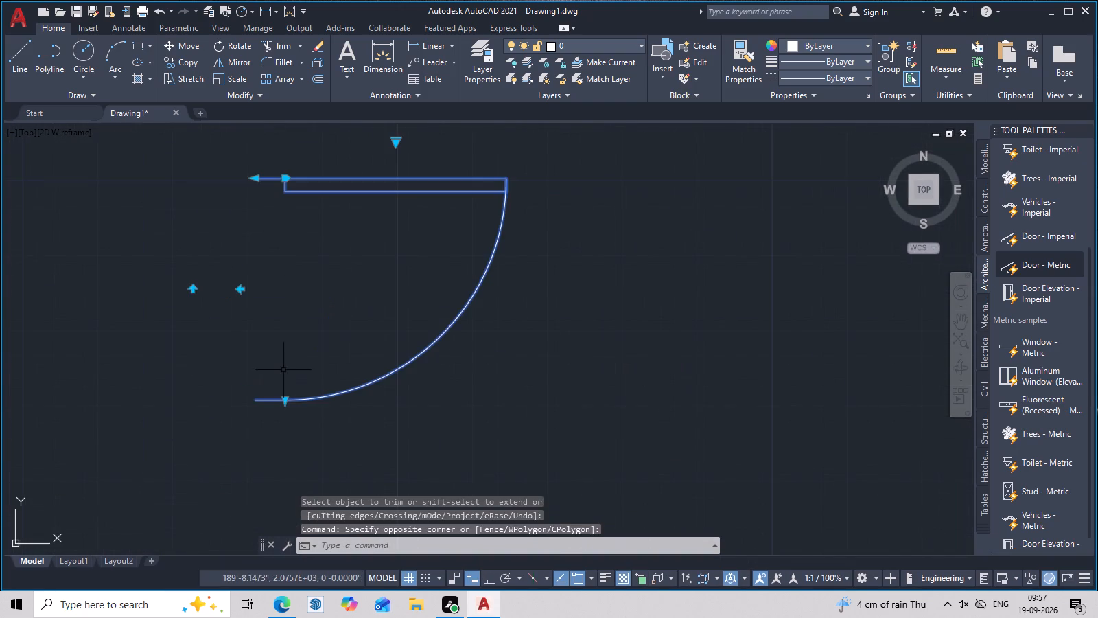
pyautogui.scroll(-2, 289, 363)
pyautogui.moveTo(301, 370); pyautogui.dragTo(354, 352, button='middle')
pyautogui.click(338, 359)
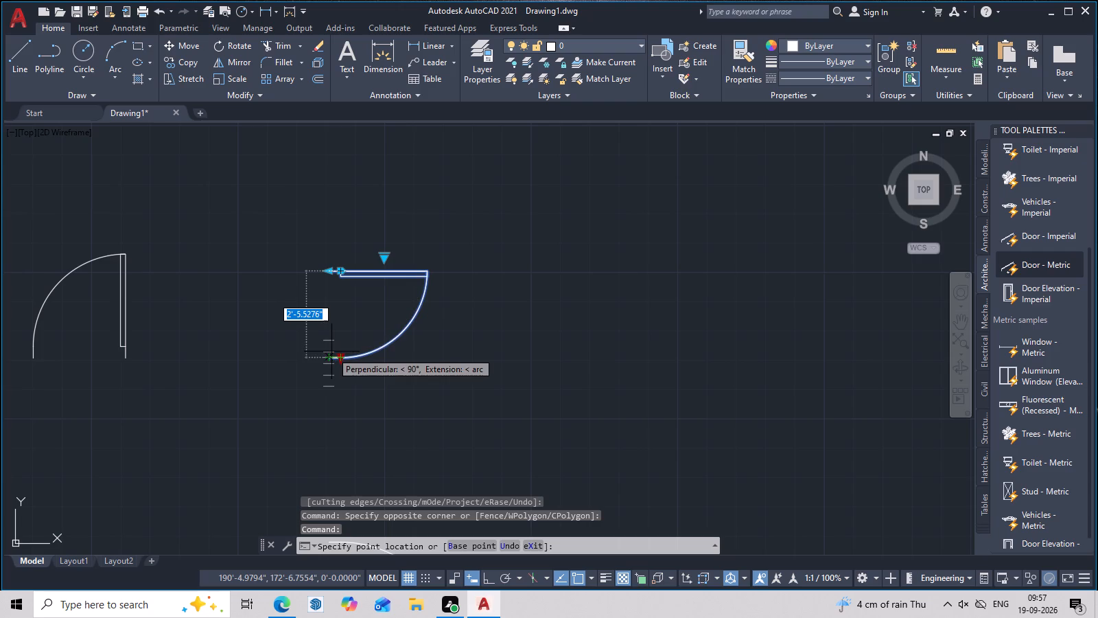
pyautogui.scroll(3, 322, 356)
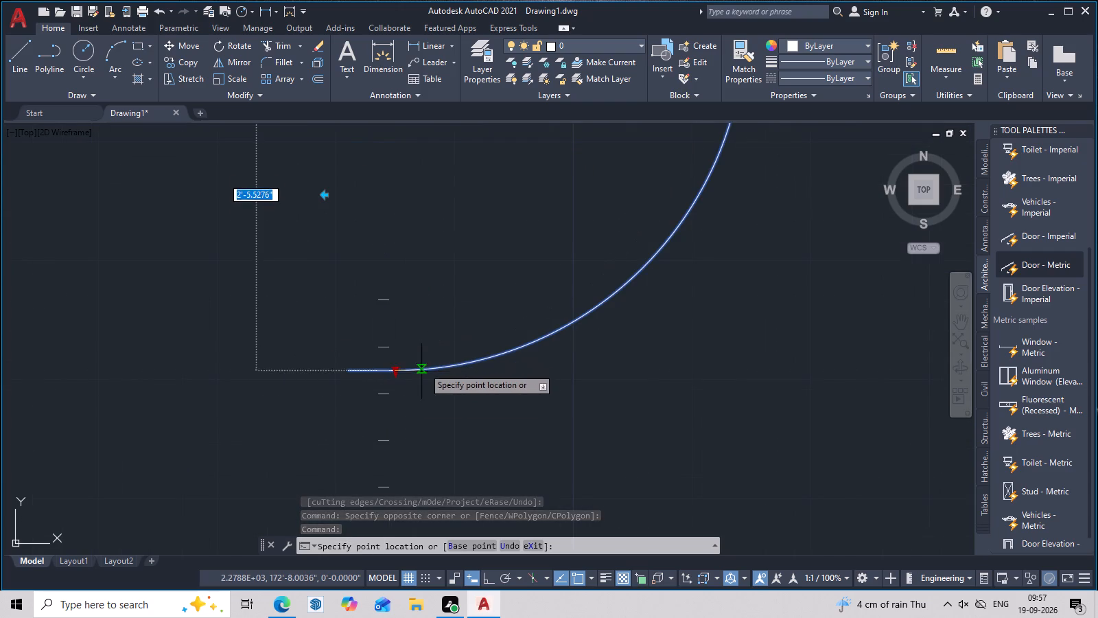
pyautogui.click(386, 356)
pyautogui.scroll(-3, 387, 338)
pyautogui.moveTo(394, 352); pyautogui.dragTo(395, 371, button='middle')
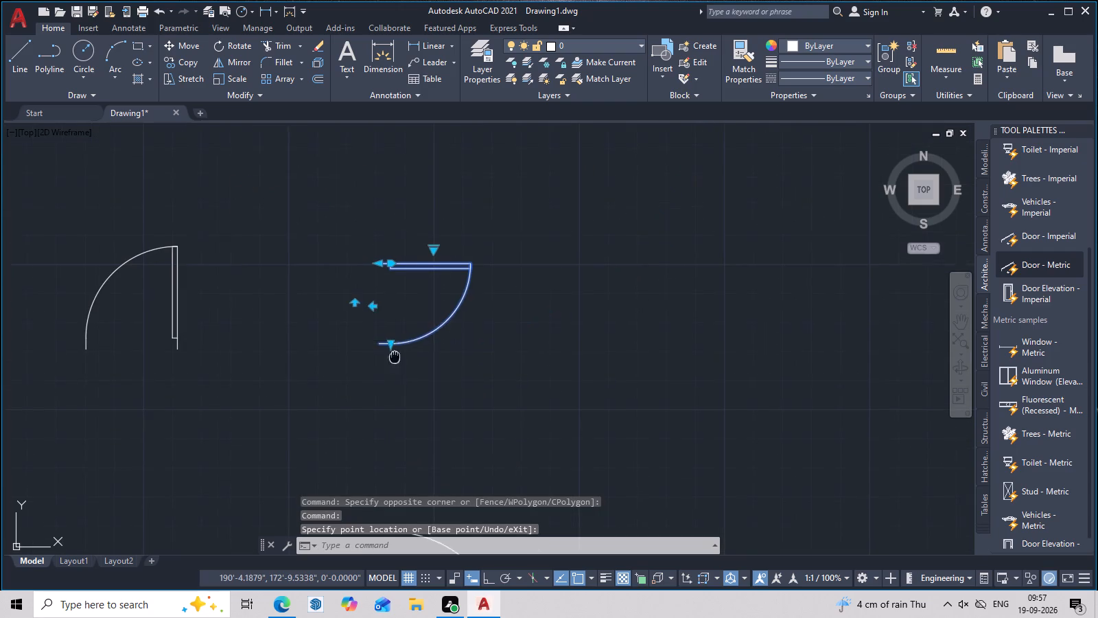
pyautogui.moveTo(395, 371); pyautogui.dragTo(395, 373, button='middle')
# Copy the shrunk downward-swinging spare door by its hinge-side end into the small east room's west wall, just below its top wall.
pyautogui.moveTo(480, 216); pyautogui.dragTo(378, 402)
pyautogui.press('c')
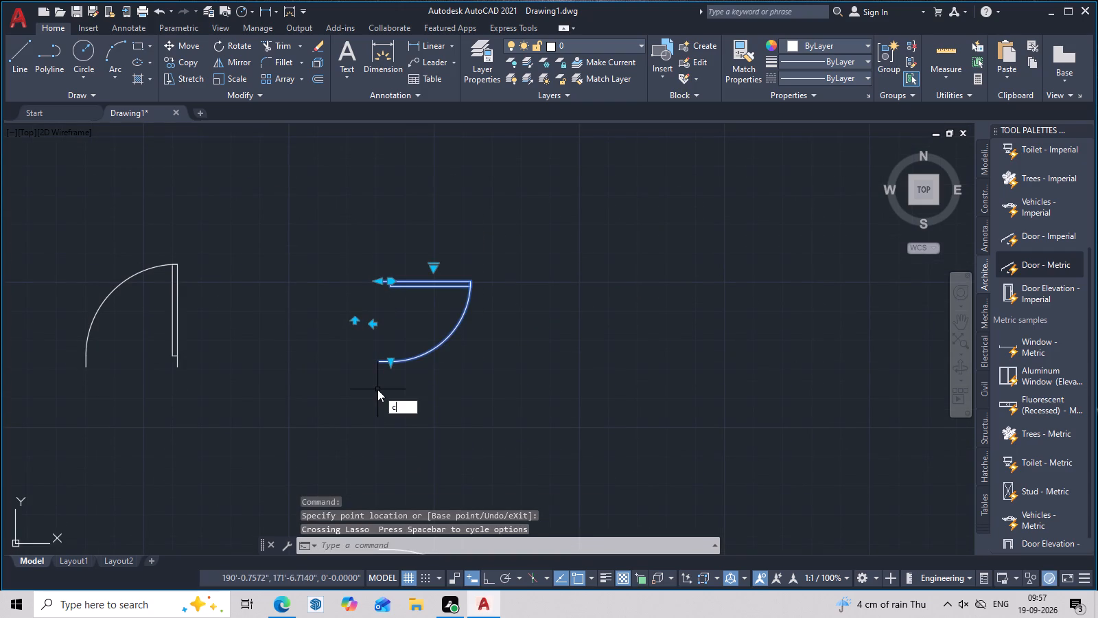
pyautogui.write('o')
pyautogui.press('space')
pyautogui.scroll(3, 386, 282)
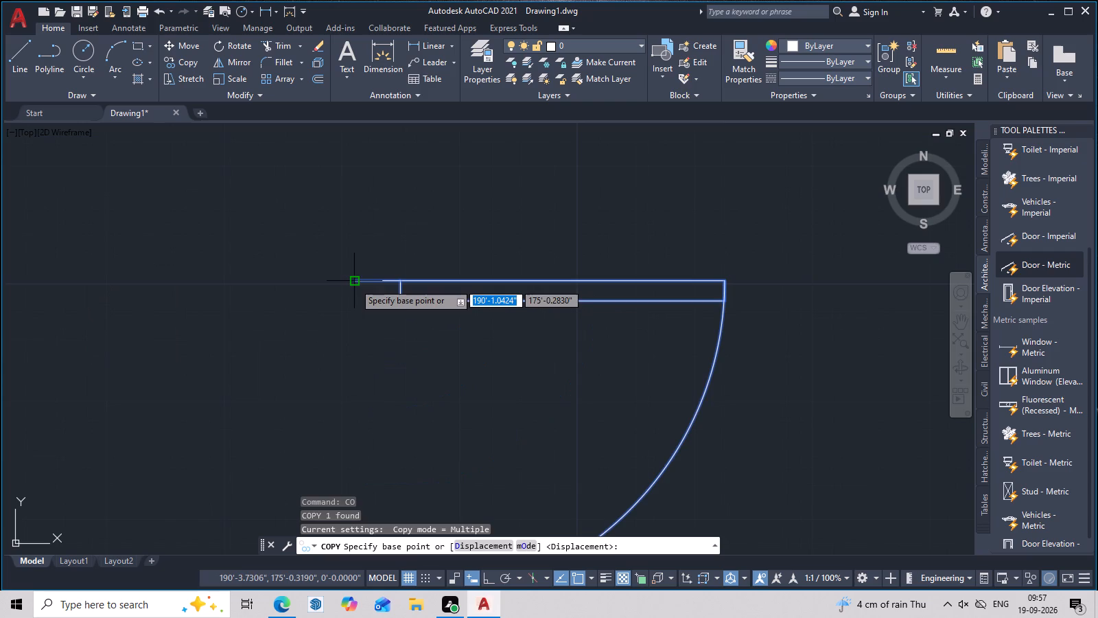
pyautogui.click(354, 283)
pyautogui.scroll(-6, 495, 322)
pyautogui.moveTo(598, 400); pyautogui.dragTo(260, 332, button='middle')
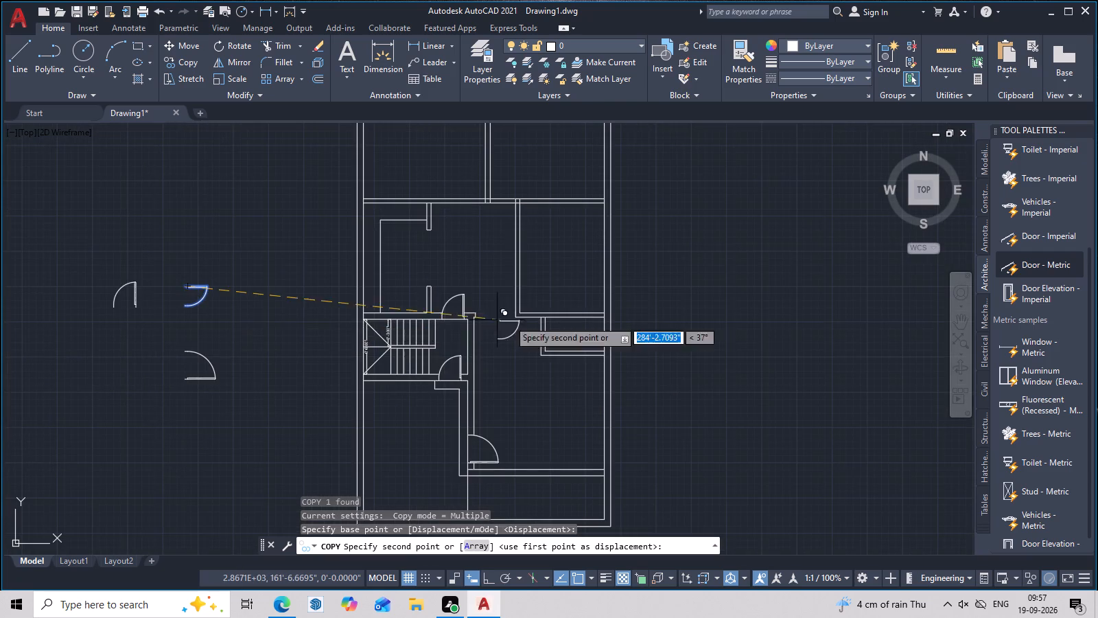
pyautogui.scroll(3, 537, 338)
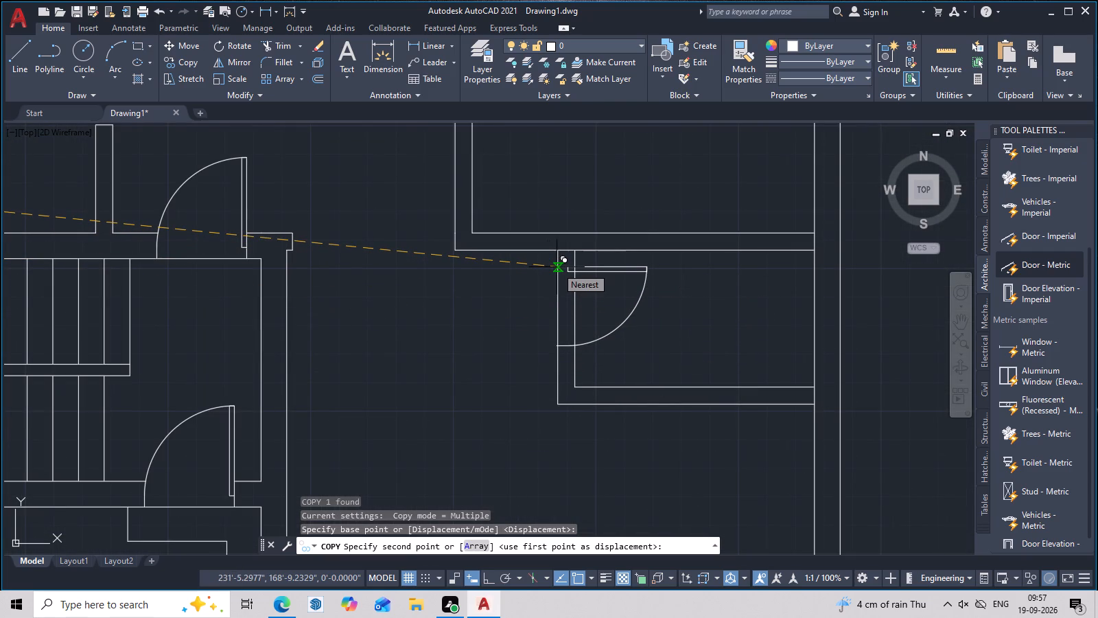
pyautogui.scroll(2, 557, 267)
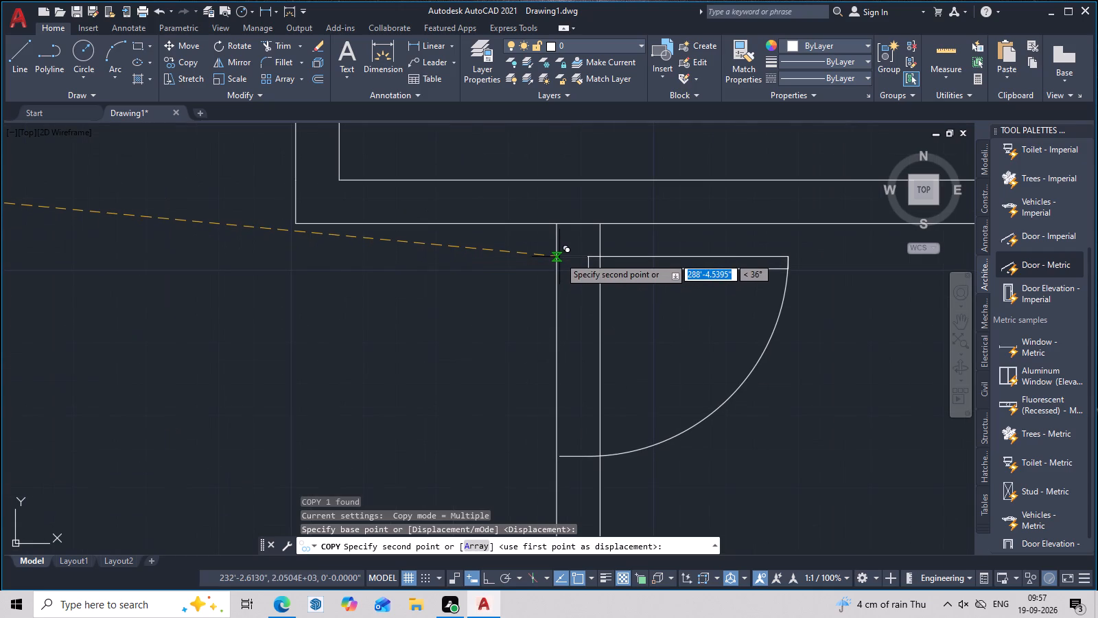
pyautogui.click(557, 257)
pyautogui.rightClick(557, 257)
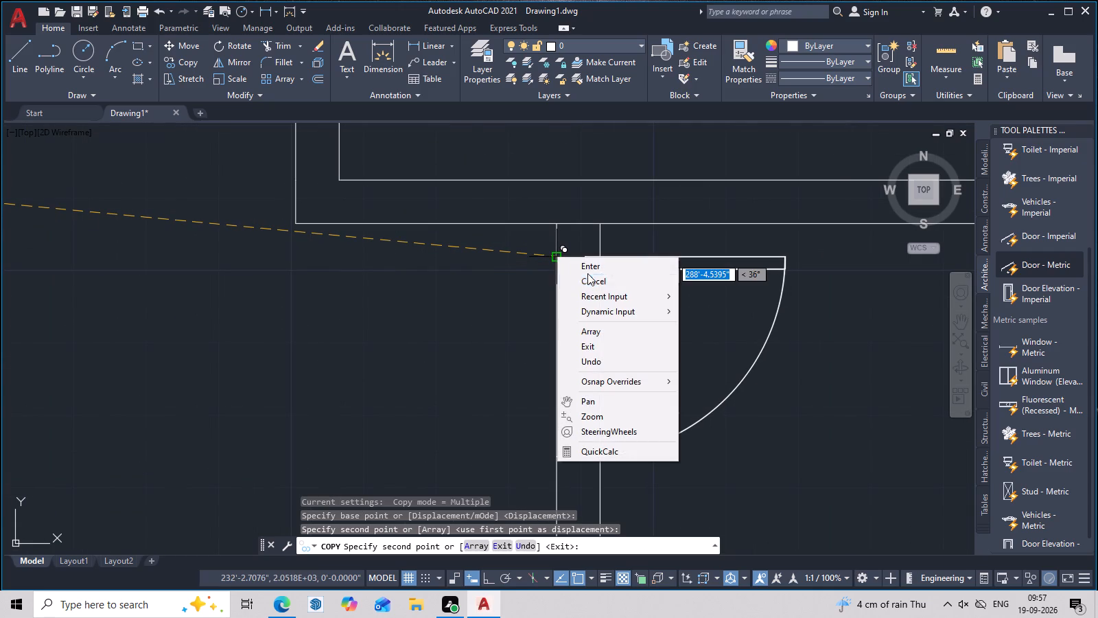
pyautogui.click(590, 264)
pyautogui.press('Escape')
# Trim the room-side line of the small east room's west wall across the new door's opening and leaf.
pyautogui.scroll(-2, 635, 325)
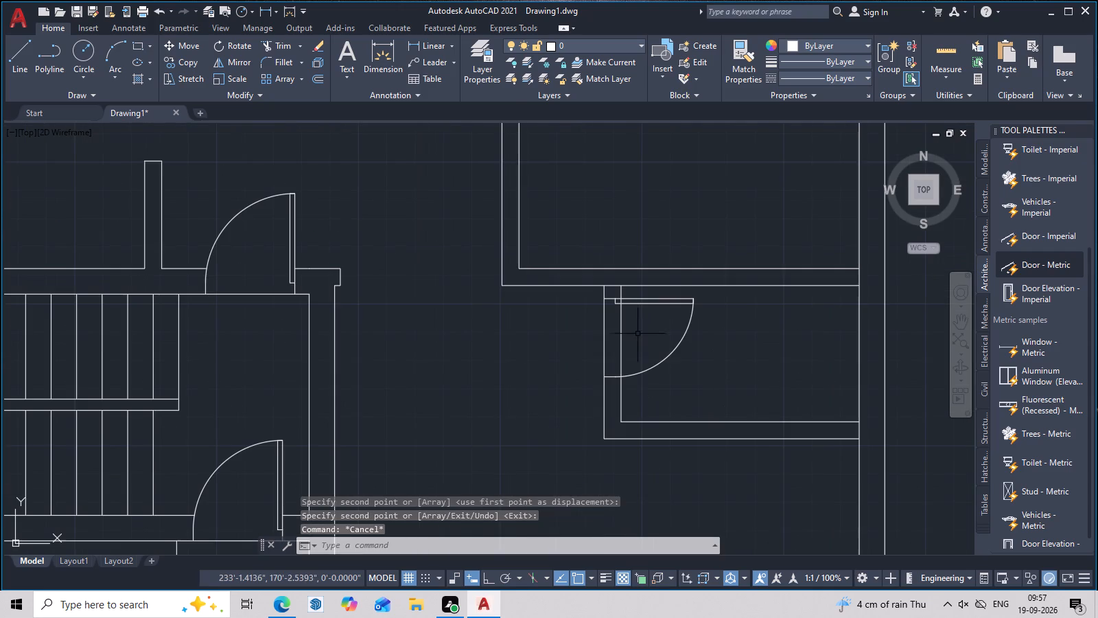
pyautogui.middleClick(638, 334)
pyautogui.write('tr')
pyautogui.press('space')
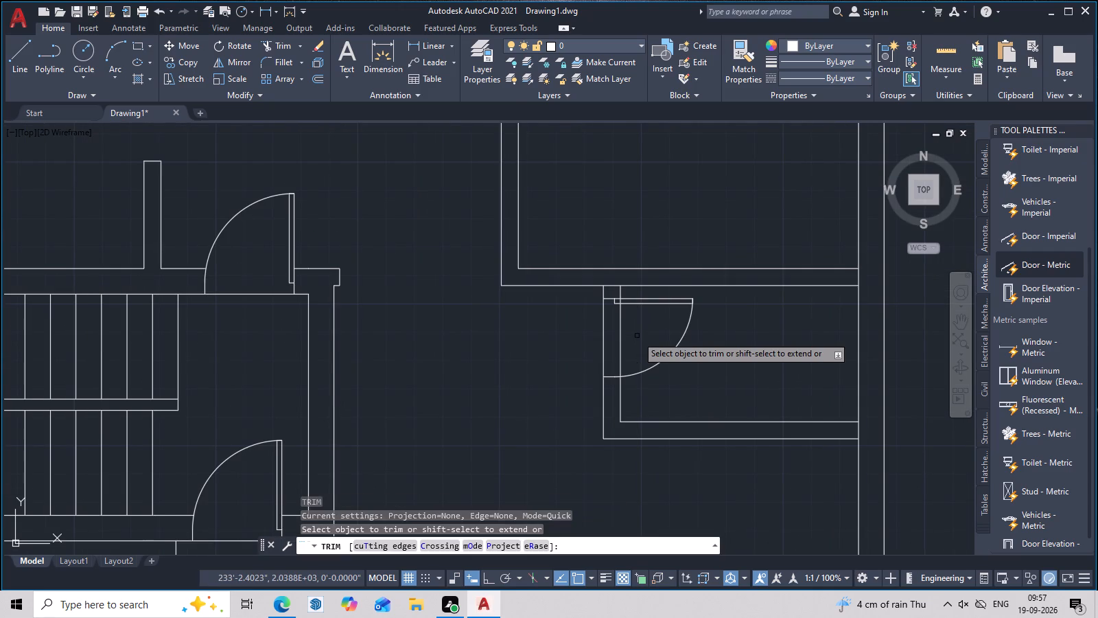
pyautogui.click(621, 335)
pyautogui.scroll(3, 627, 298)
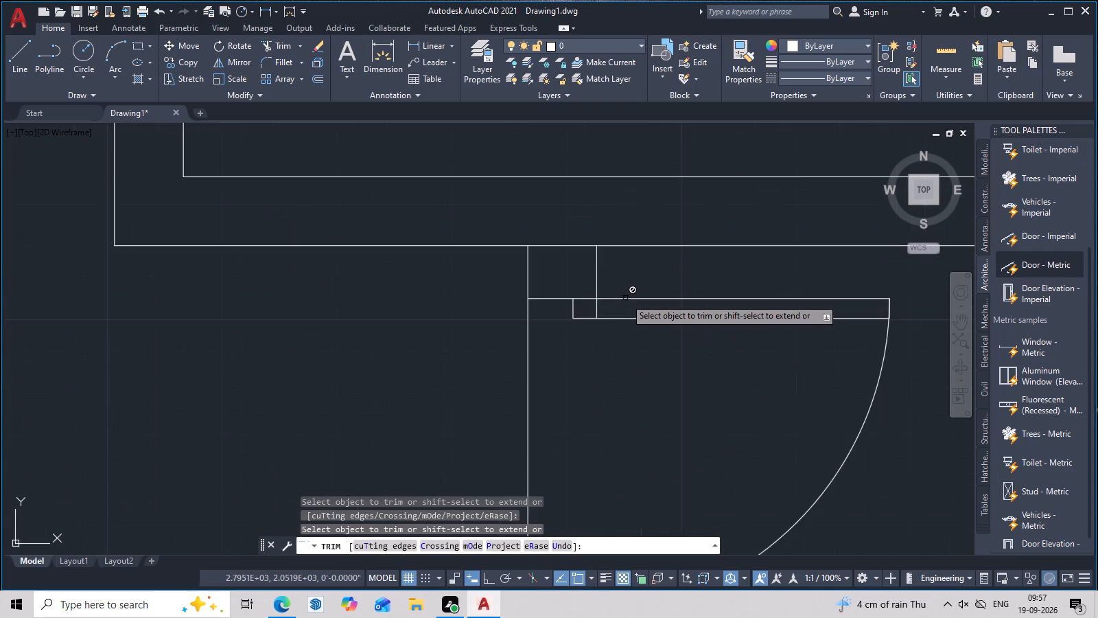
pyautogui.scroll(2, 604, 308)
pyautogui.click(588, 305)
pyautogui.click(581, 307)
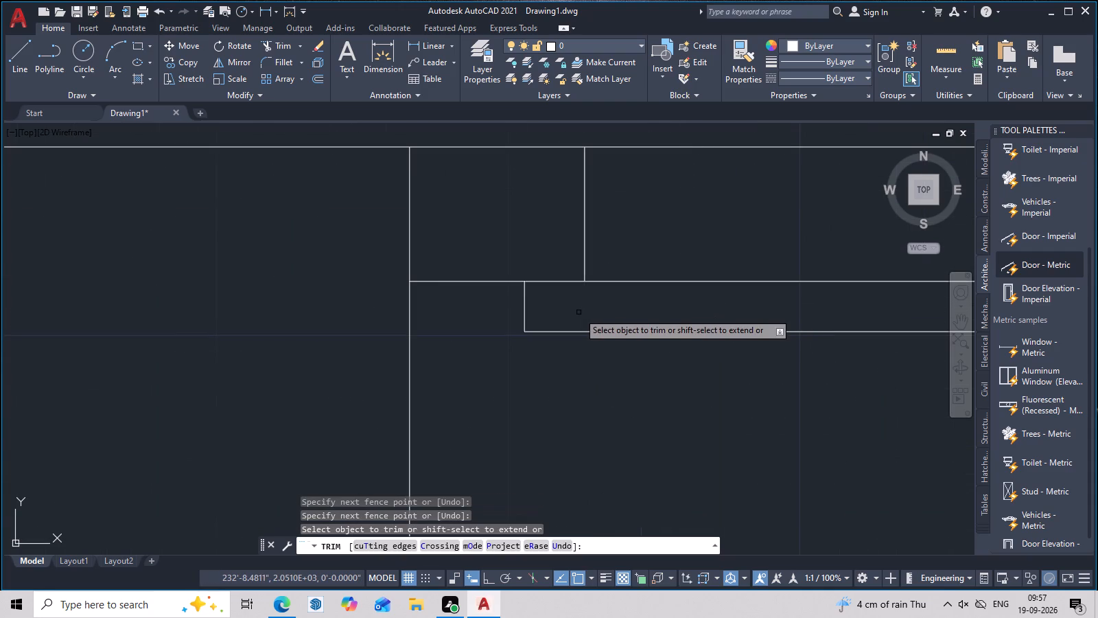
pyautogui.scroll(-5, 579, 312)
pyautogui.moveTo(580, 347); pyautogui.dragTo(583, 317, button='middle')
pyautogui.scroll(-3, 583, 315)
pyautogui.moveTo(607, 336); pyautogui.dragTo(606, 384, button='middle')
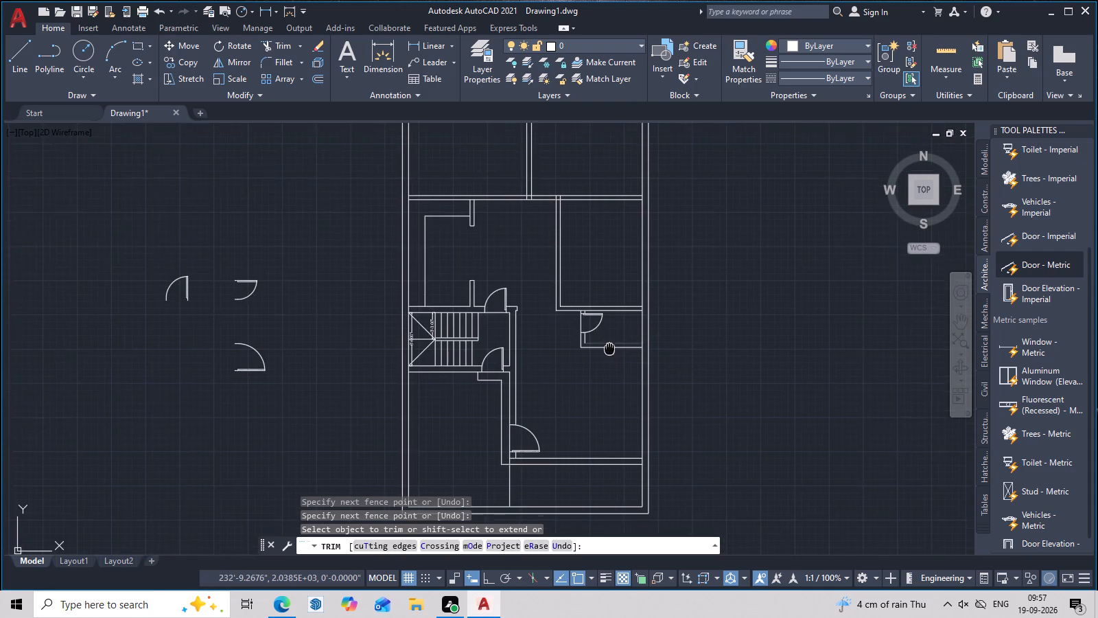
pyautogui.moveTo(606, 384); pyautogui.dragTo(602, 408, button='middle')
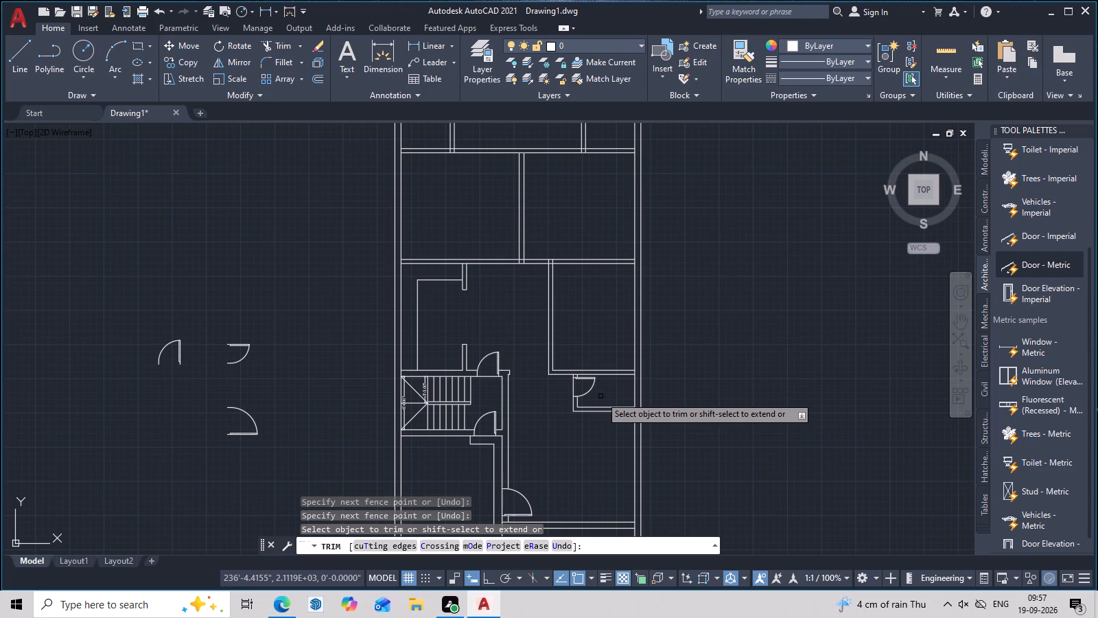
pyautogui.press('Escape')
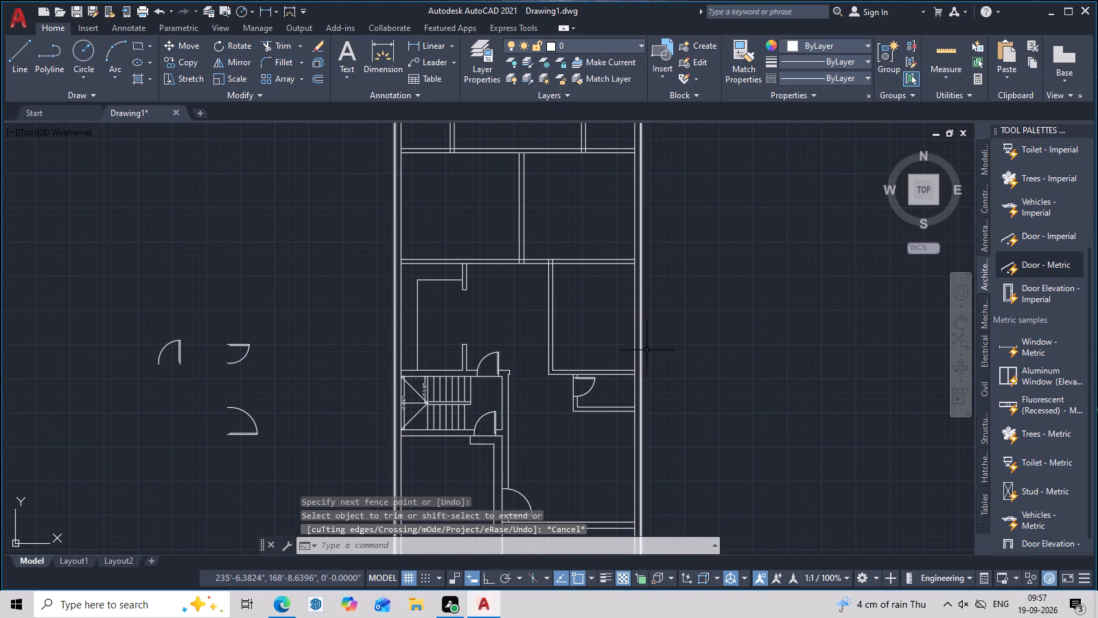
# Shrink the lower spare door outside the plan by stretching its opening to a smaller size increment.
pyautogui.moveTo(646, 339); pyautogui.dragTo(651, 399, button='middle')
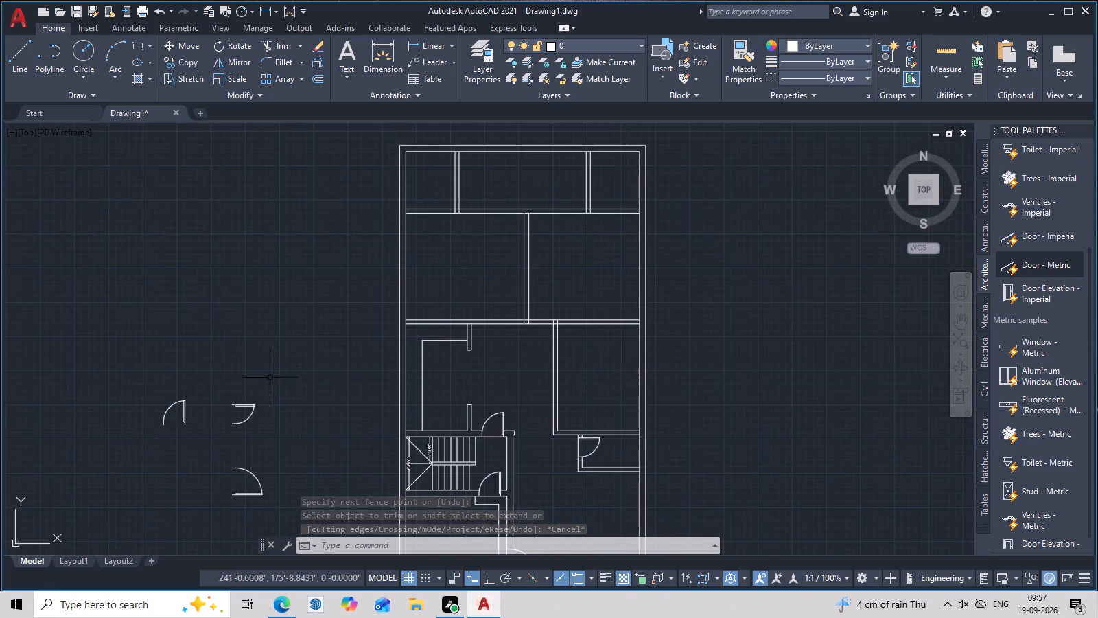
pyautogui.moveTo(271, 385); pyautogui.dragTo(390, 304, button='middle')
pyautogui.moveTo(384, 389); pyautogui.dragTo(336, 431)
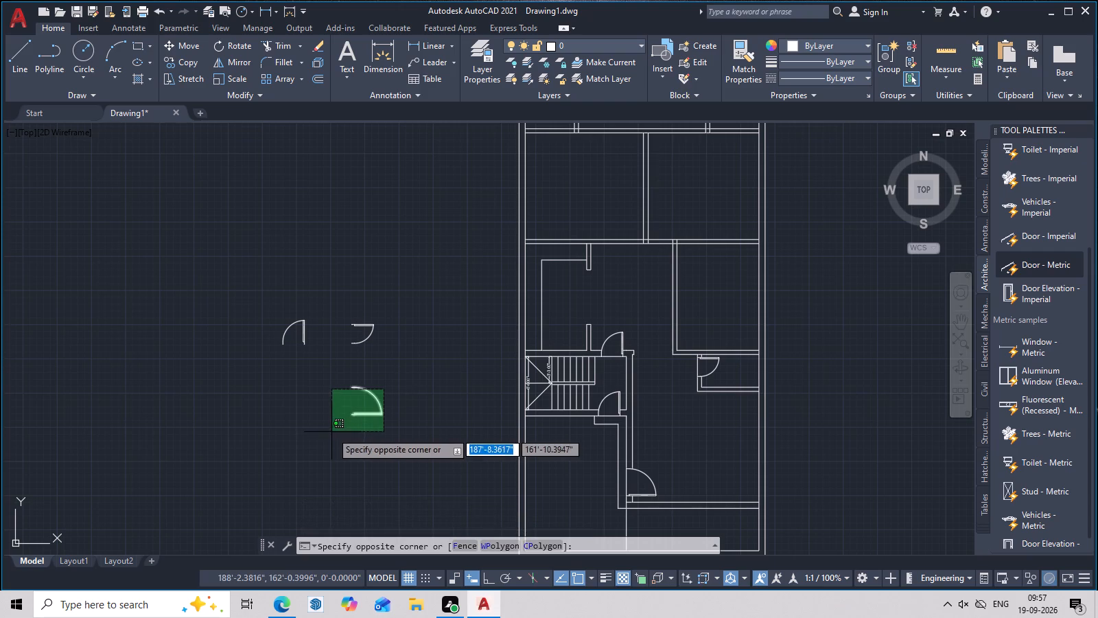
pyautogui.press('Escape')
pyautogui.scroll(3, 371, 391)
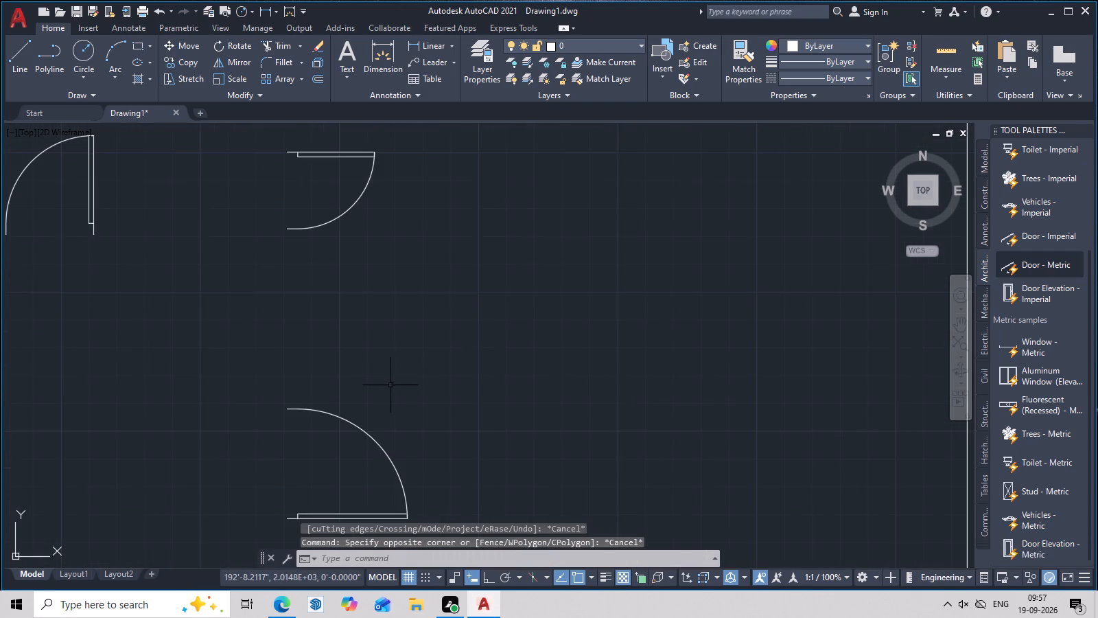
pyautogui.moveTo(383, 395); pyautogui.dragTo(467, 301, button='middle')
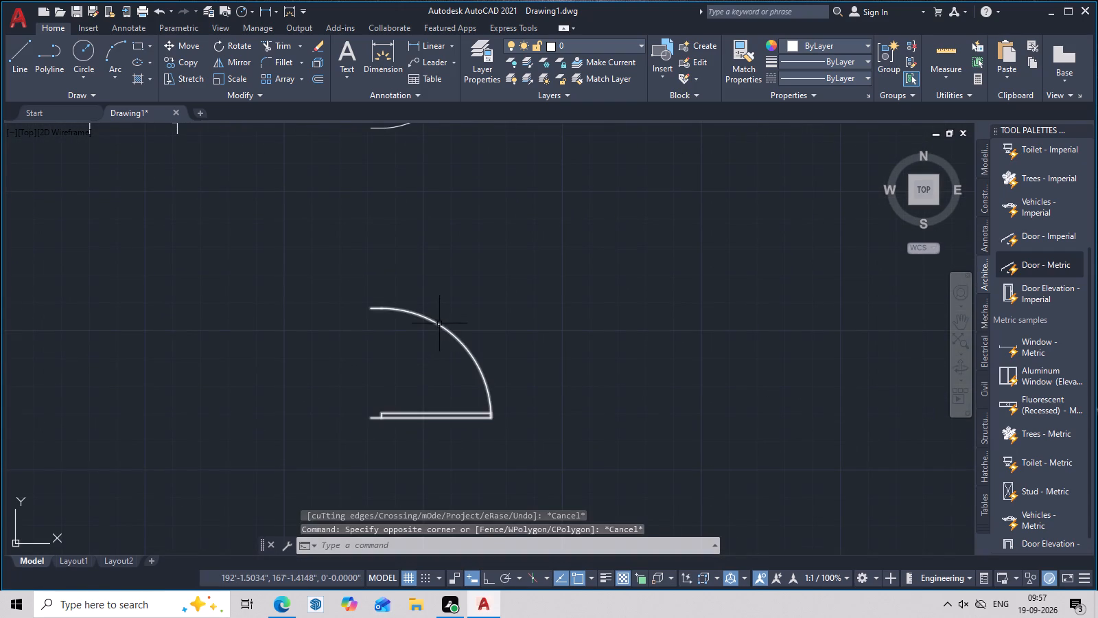
pyautogui.click(439, 323)
pyautogui.click(383, 306)
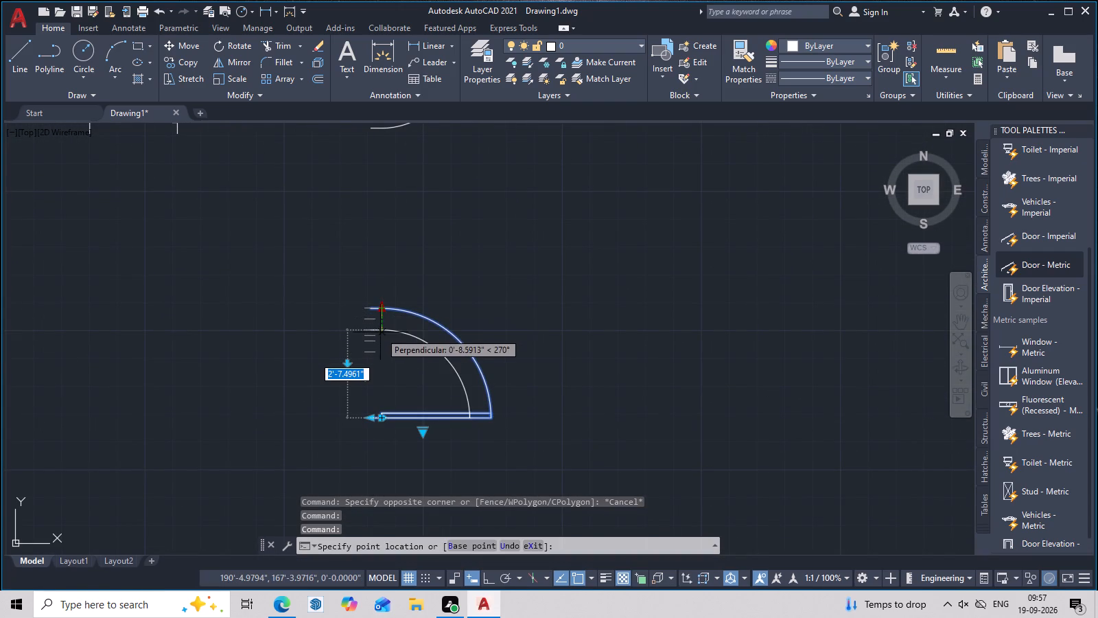
pyautogui.click(379, 323)
# Copy the resized lower spare door by its hinge-side end into the west wall of the larger east room, just above its bottom wall.
pyautogui.moveTo(468, 294); pyautogui.dragTo(361, 433)
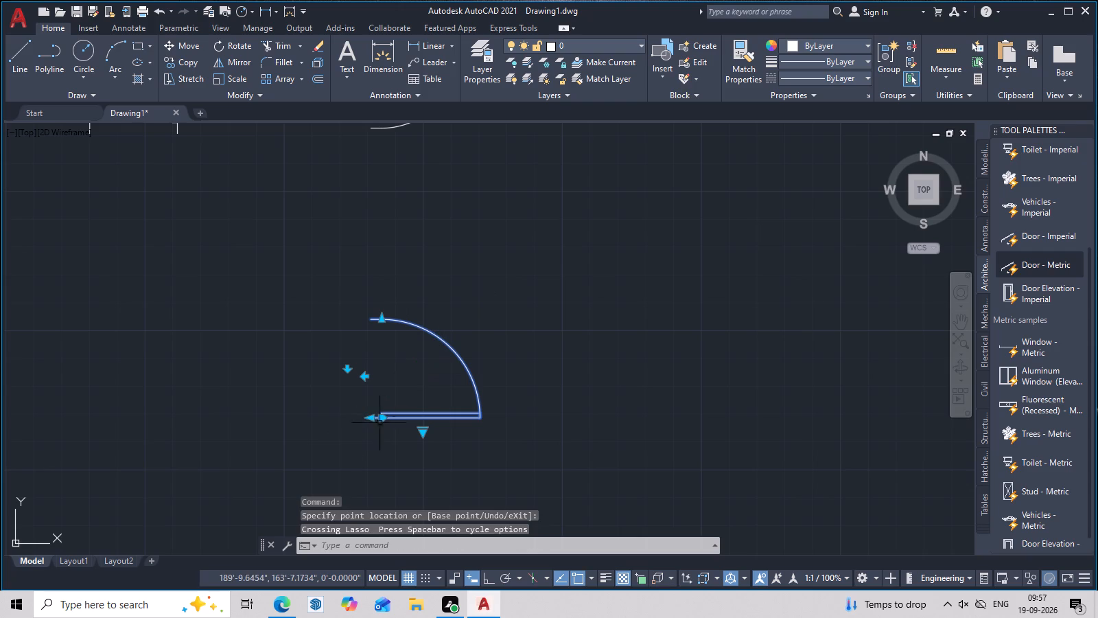
pyautogui.write('co')
pyautogui.press('space')
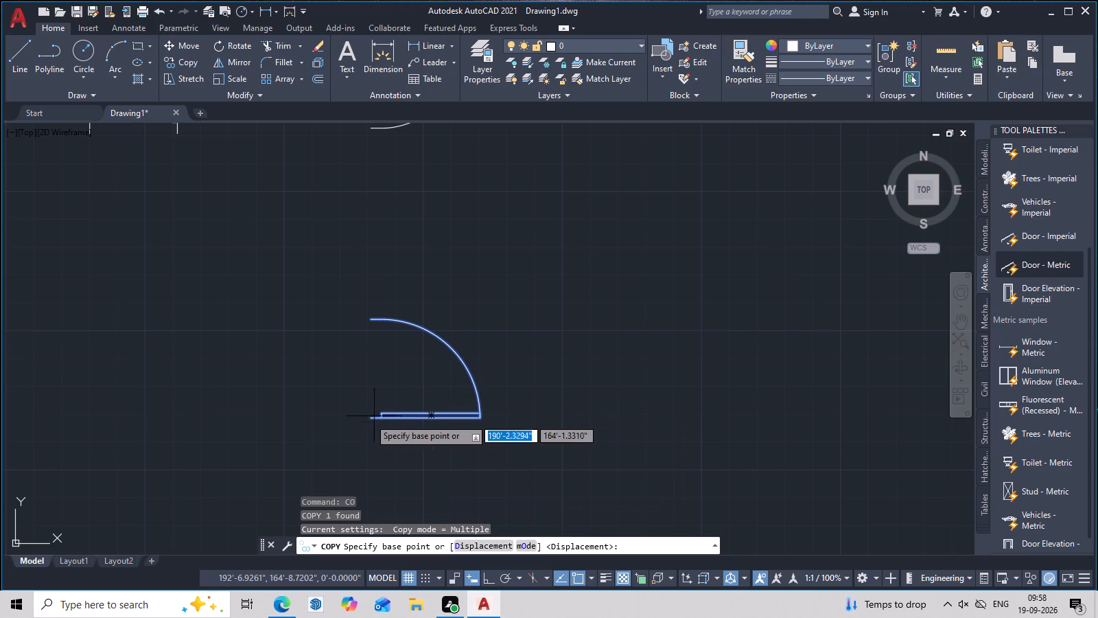
pyautogui.scroll(2, 359, 422)
pyautogui.click(382, 415)
pyautogui.scroll(-4, 592, 386)
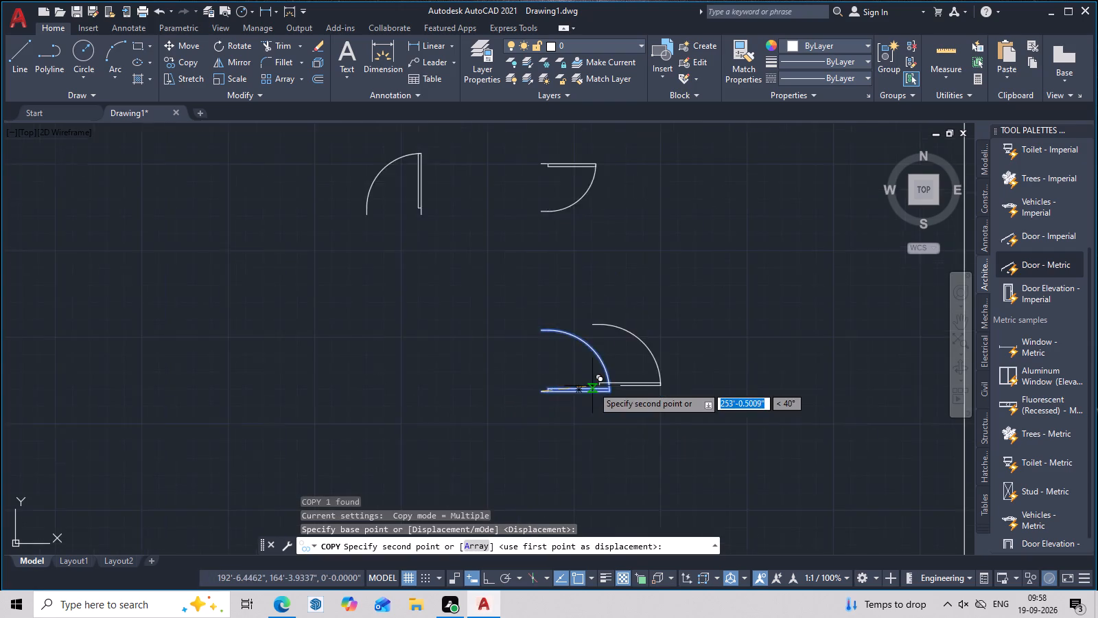
pyautogui.scroll(-2, 592, 386)
pyautogui.moveTo(592, 386); pyautogui.dragTo(279, 387, button='middle')
pyautogui.scroll(3, 474, 332)
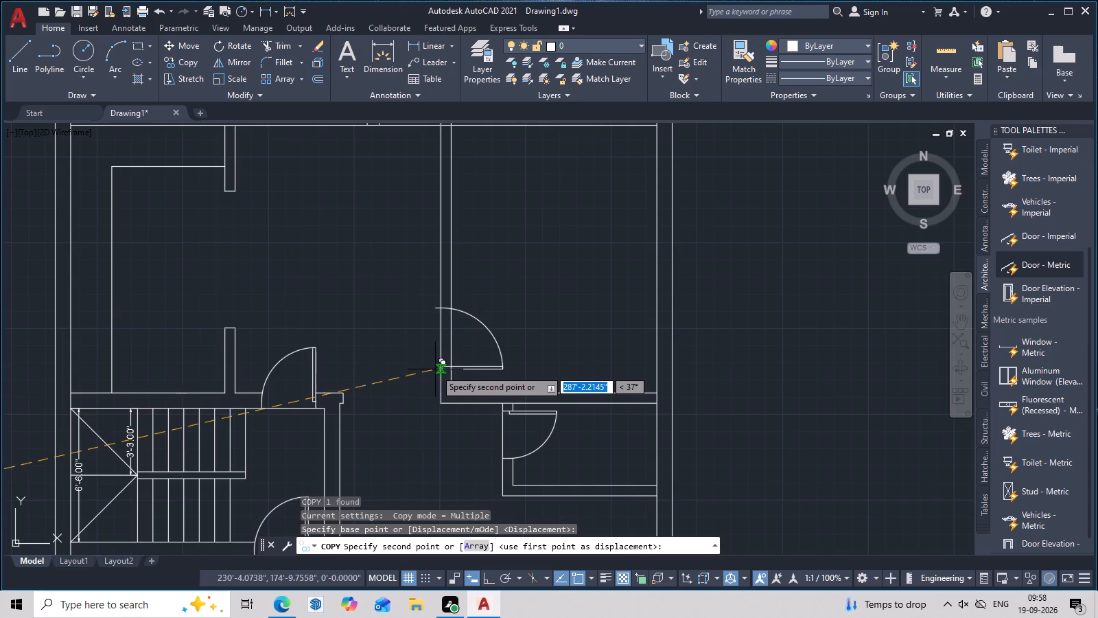
pyautogui.scroll(3, 434, 376)
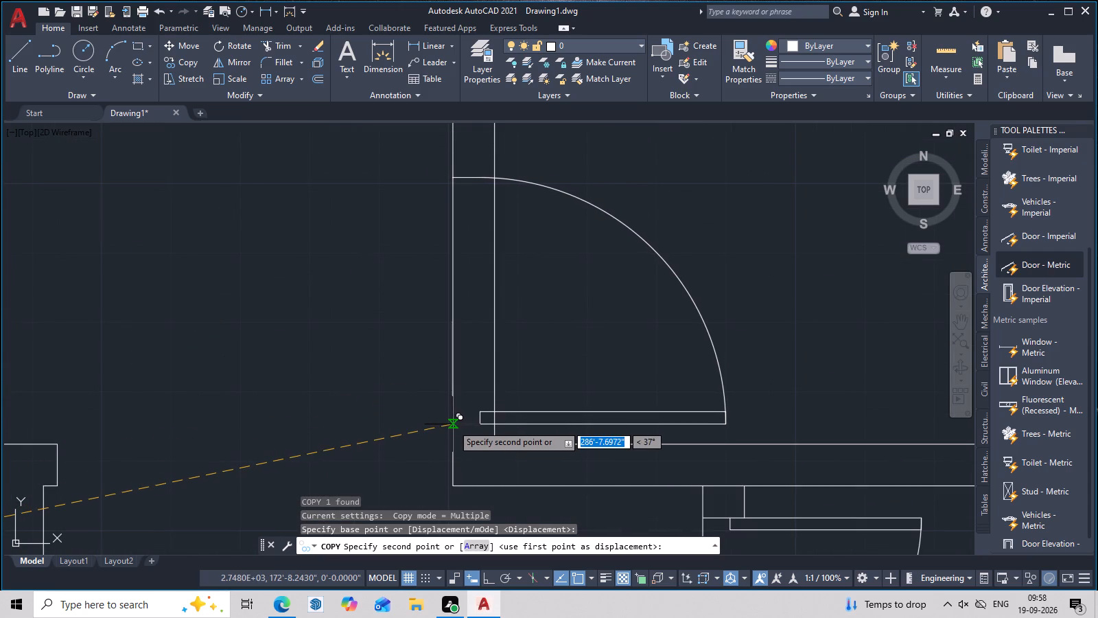
pyautogui.click(452, 424)
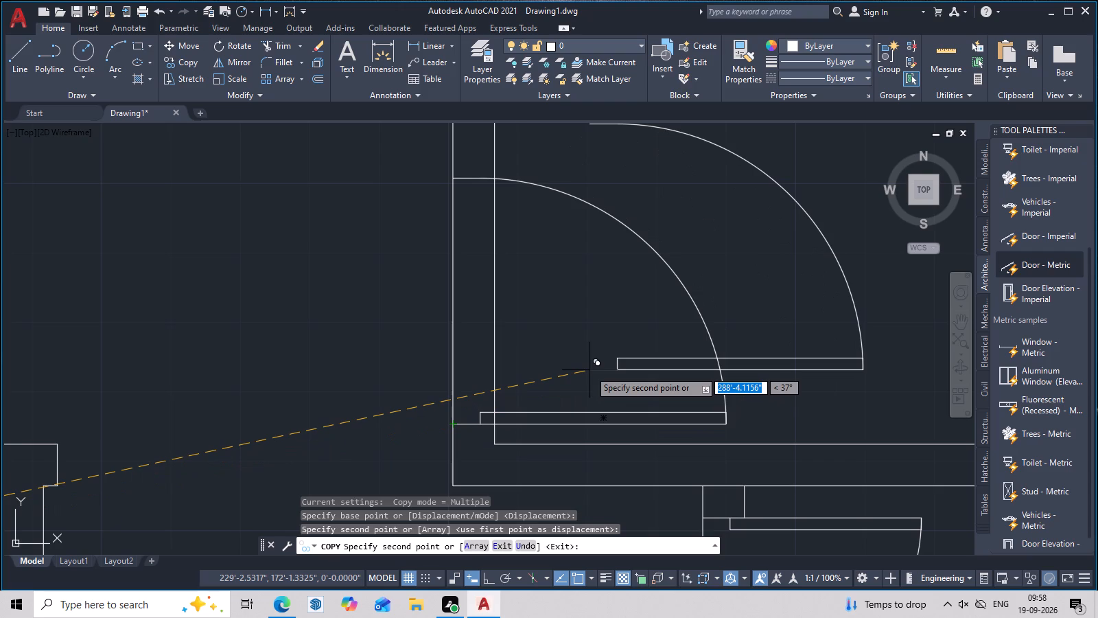
pyautogui.press('Escape')
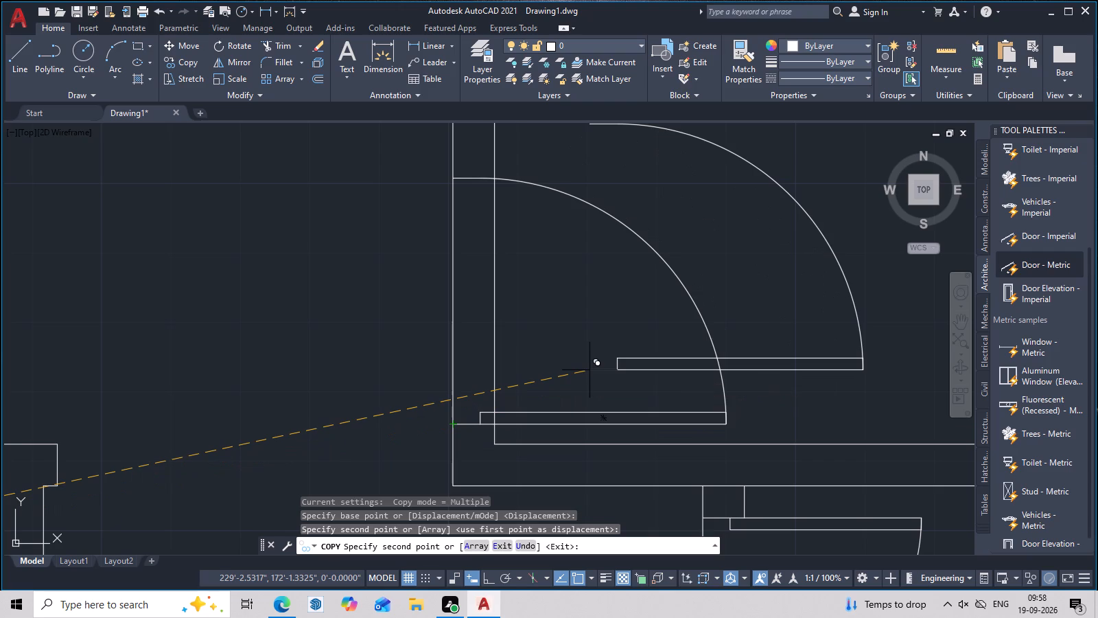
# Trim the room-side line of the larger east room's west wall across the new door's opening and leaf.
pyautogui.scroll(-2, 599, 318)
pyautogui.moveTo(599, 318); pyautogui.dragTo(597, 331, button='middle')
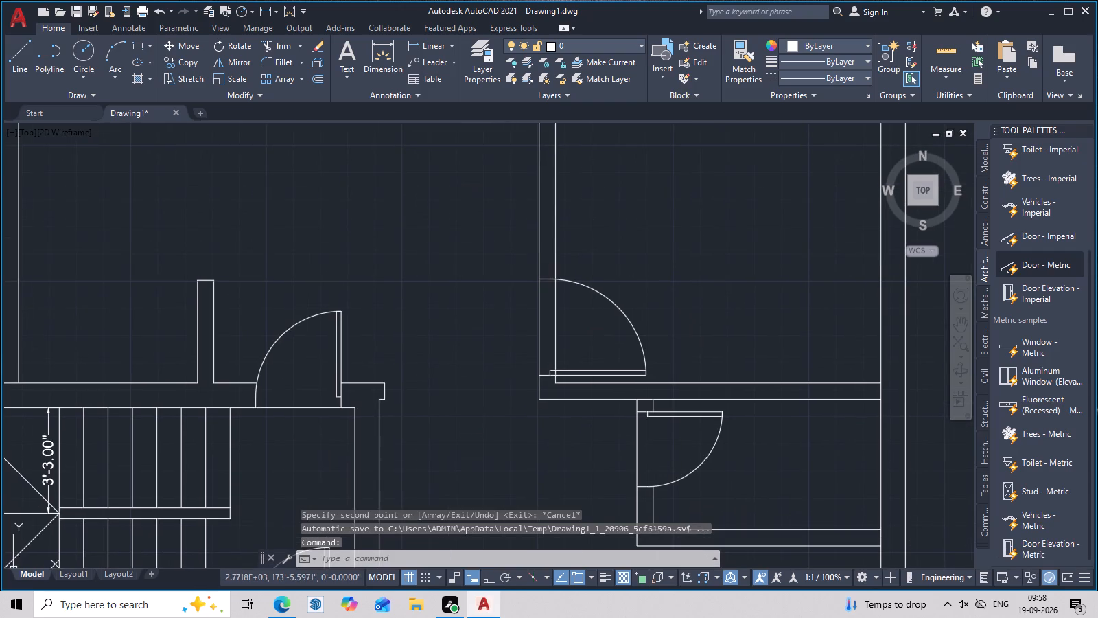
pyautogui.write('tr')
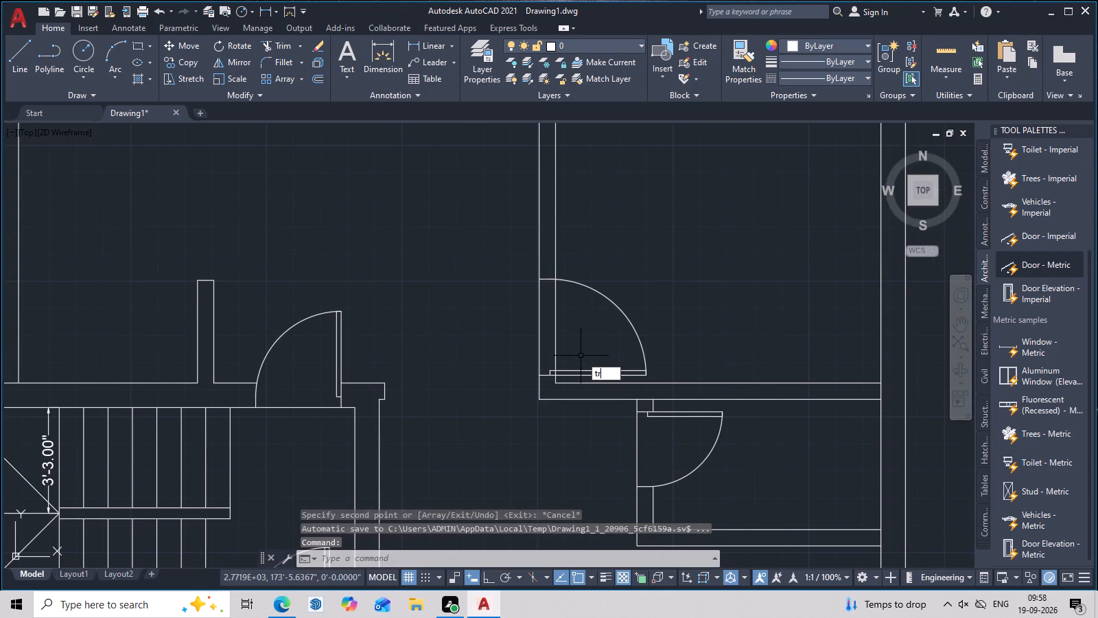
pyautogui.press('space')
pyautogui.click(556, 343)
pyautogui.scroll(3, 556, 382)
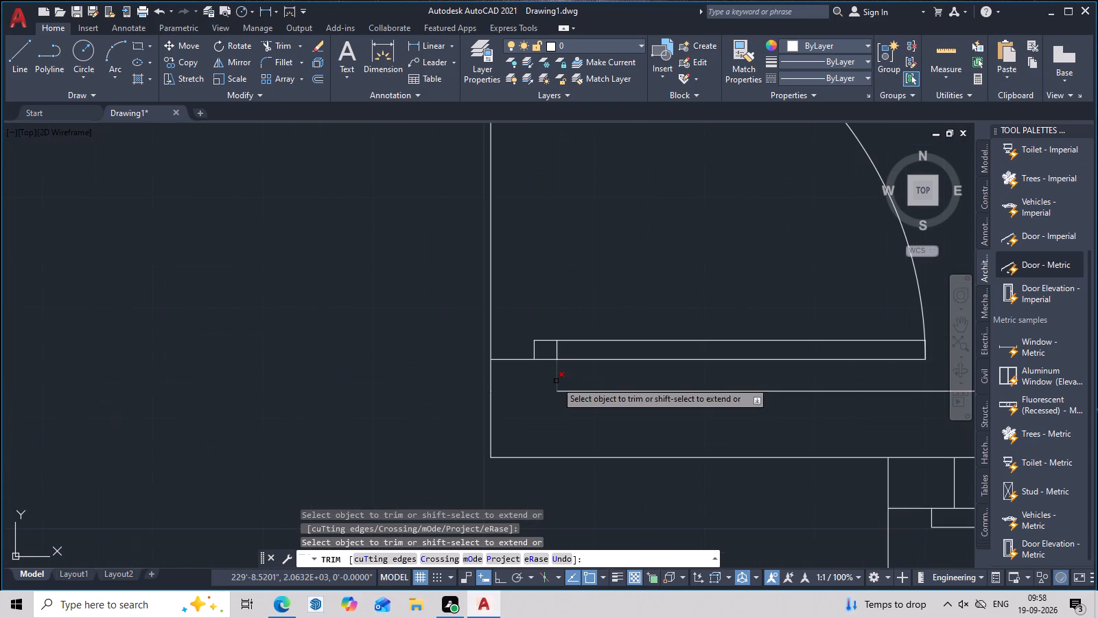
pyautogui.click(557, 353)
pyautogui.scroll(-6, 642, 344)
# Quick-measure the spacing between the two offset inner vertical walls where they meet the middle horizontal wall.
pyautogui.moveTo(645, 330); pyautogui.dragTo(599, 344, button='middle')
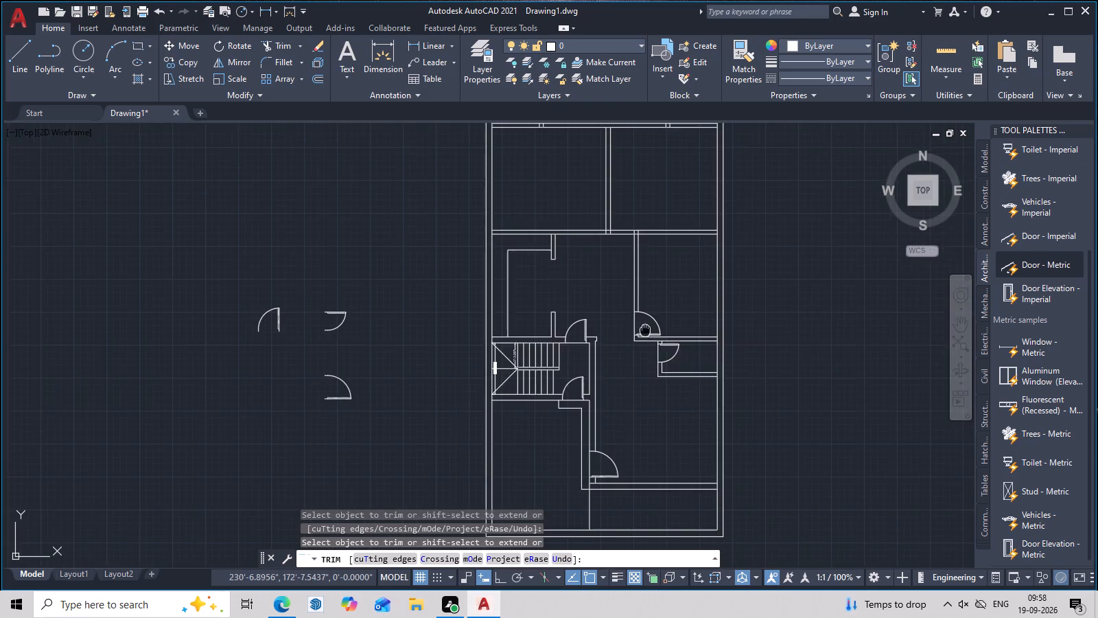
pyautogui.moveTo(599, 344); pyautogui.dragTo(574, 353, button='middle')
pyautogui.moveTo(629, 310); pyautogui.dragTo(635, 388, button='middle')
pyautogui.moveTo(608, 360); pyautogui.dragTo(611, 393, button='middle')
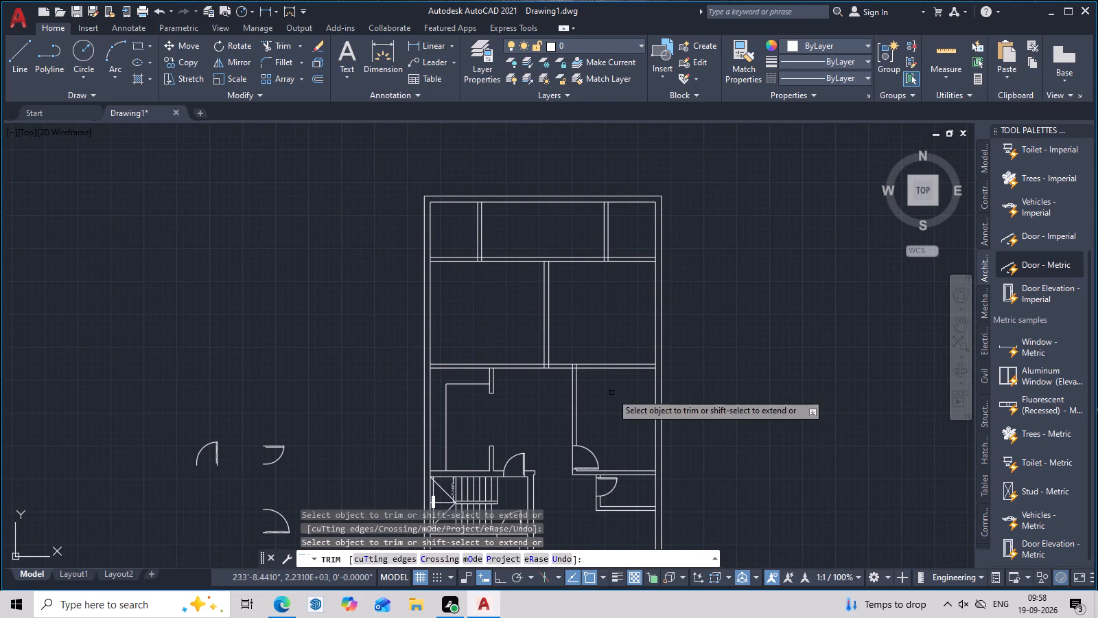
pyautogui.moveTo(608, 398); pyautogui.dragTo(619, 354, button='middle')
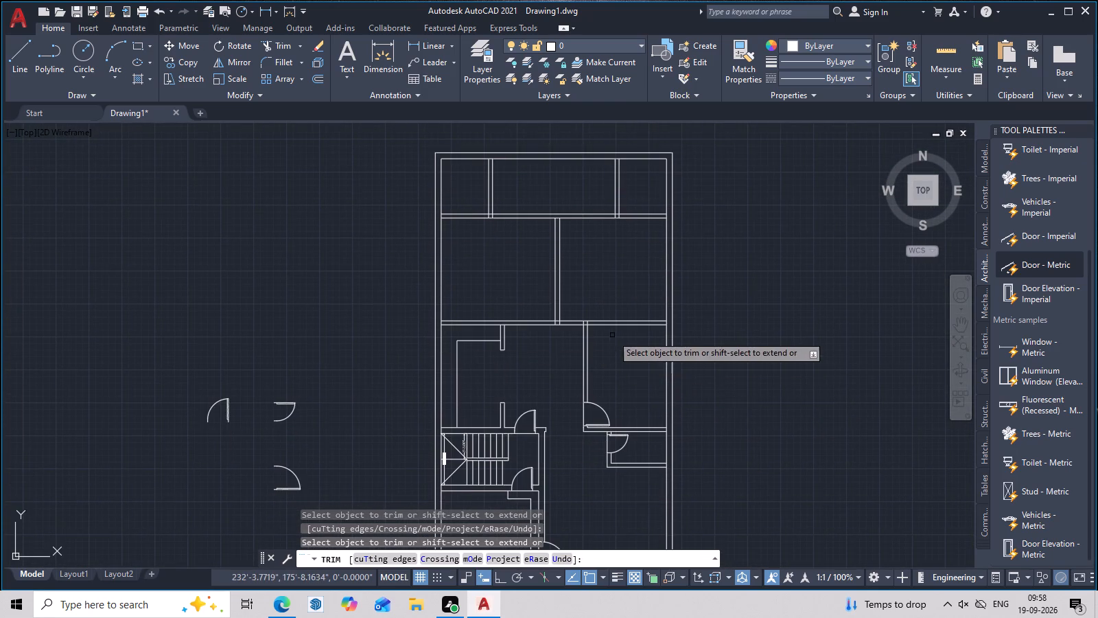
pyautogui.scroll(3, 594, 299)
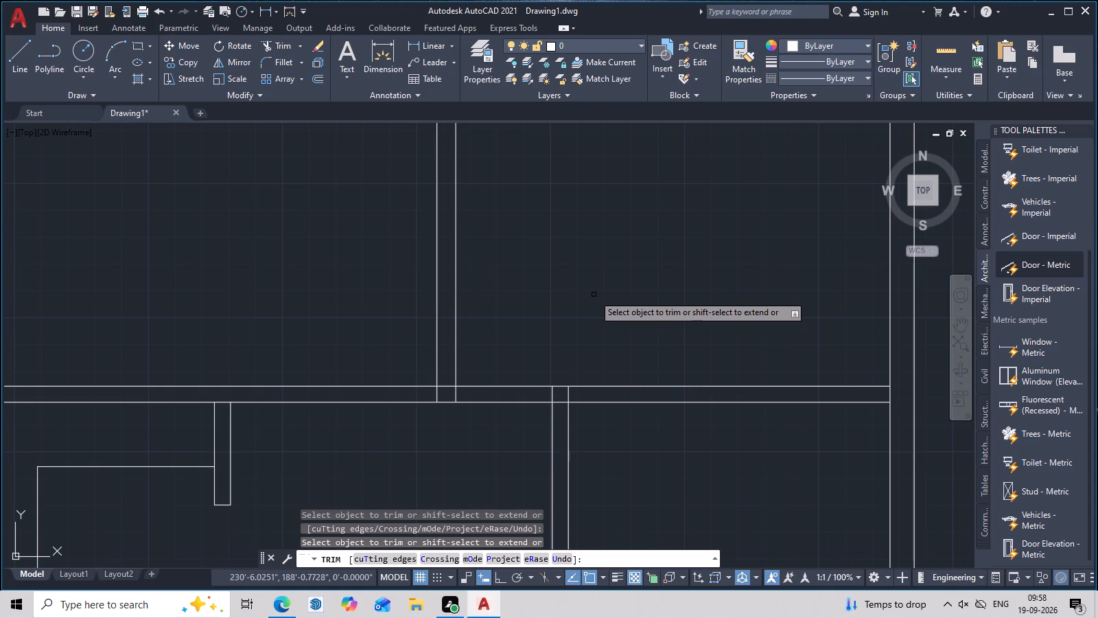
pyautogui.scroll(1, 594, 293)
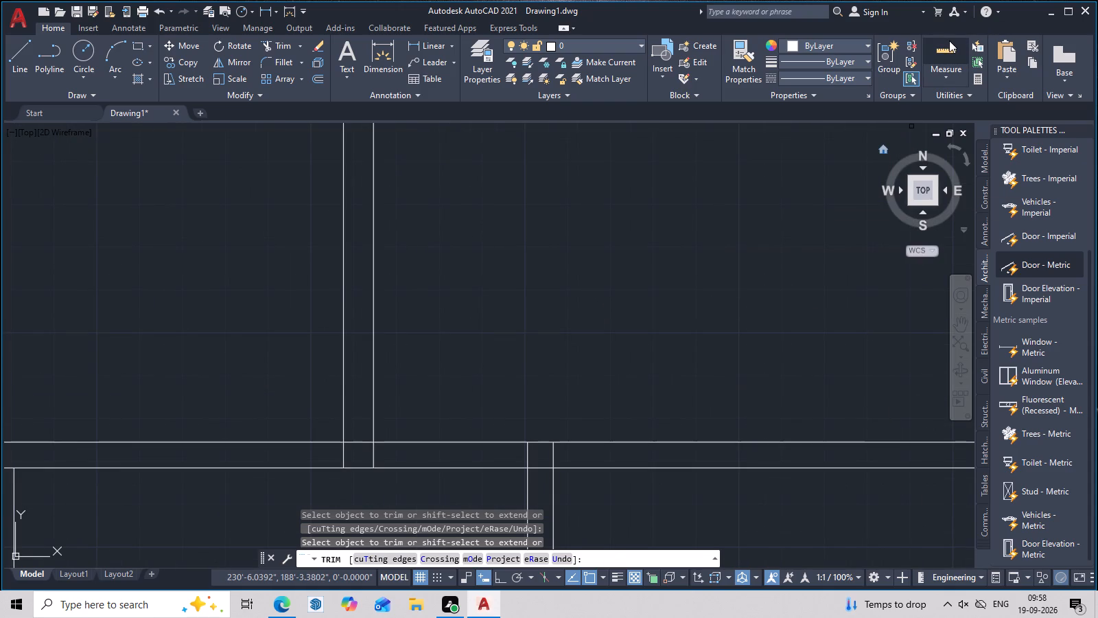
pyautogui.click(949, 41)
pyautogui.scroll(3, 477, 458)
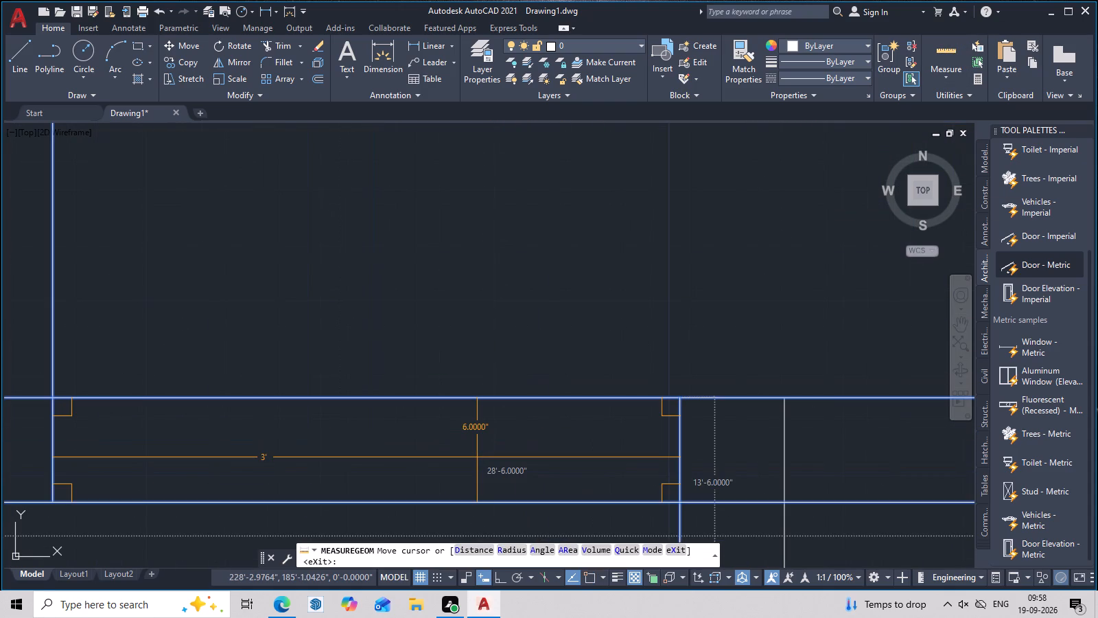
pyautogui.press('Escape')
pyautogui.scroll(-7, 485, 447)
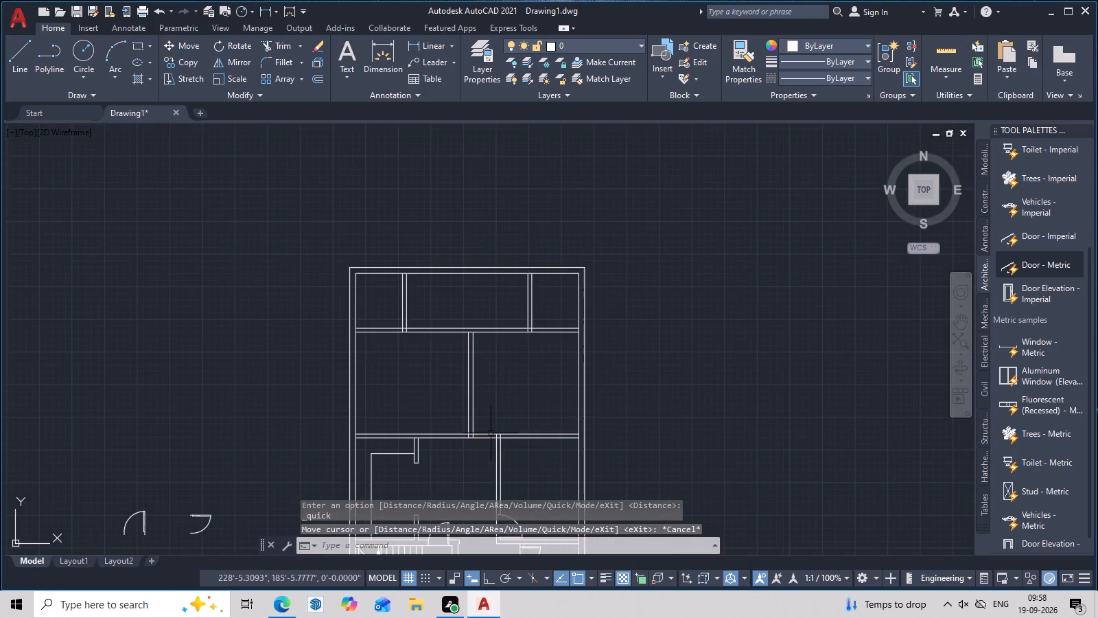
# Erase the two spare doors nearest the plan, leaving only the westernmost spare door outside it.
pyautogui.moveTo(489, 444); pyautogui.dragTo(664, 412, button='middle')
pyautogui.moveTo(500, 460); pyautogui.dragTo(595, 218, button='middle')
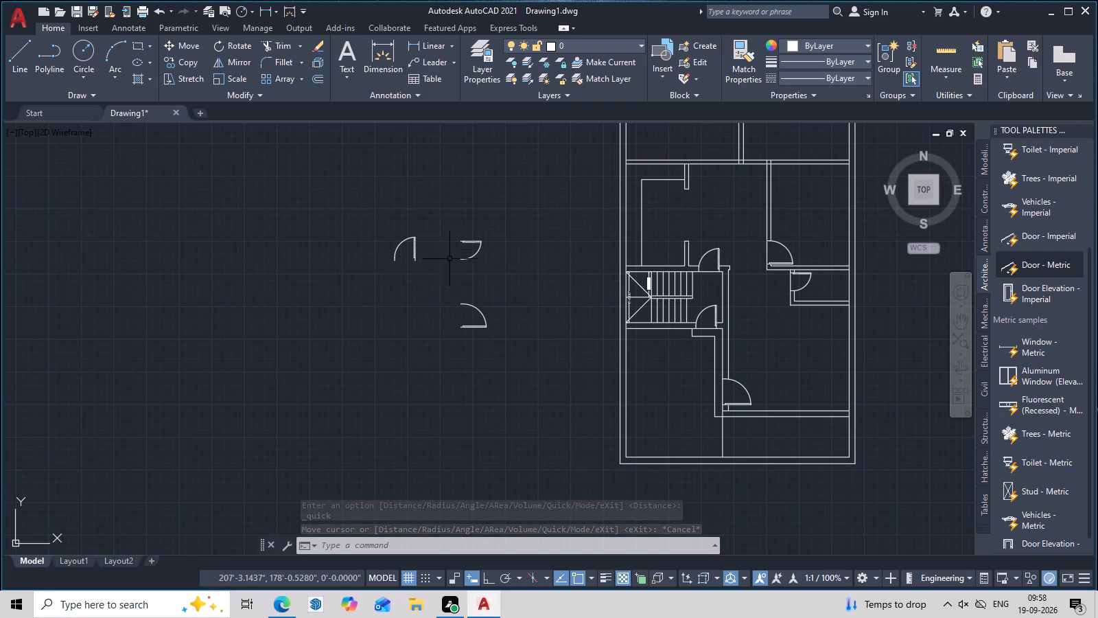
pyautogui.moveTo(490, 233); pyautogui.dragTo(432, 290)
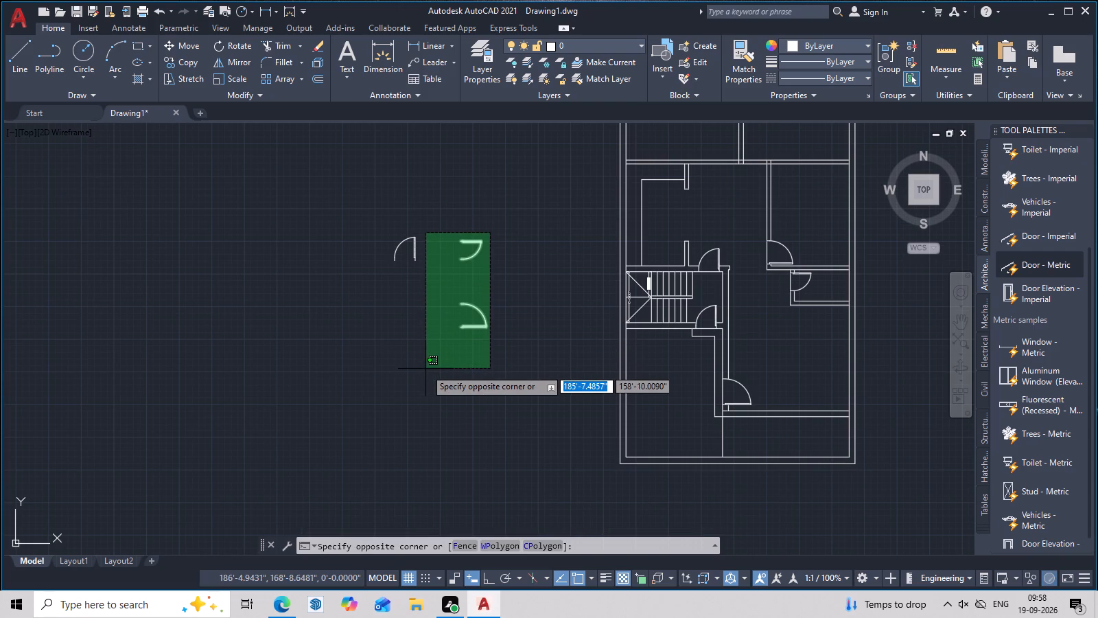
pyautogui.click(425, 369)
pyautogui.rightClick(425, 369)
pyautogui.press('Delete')
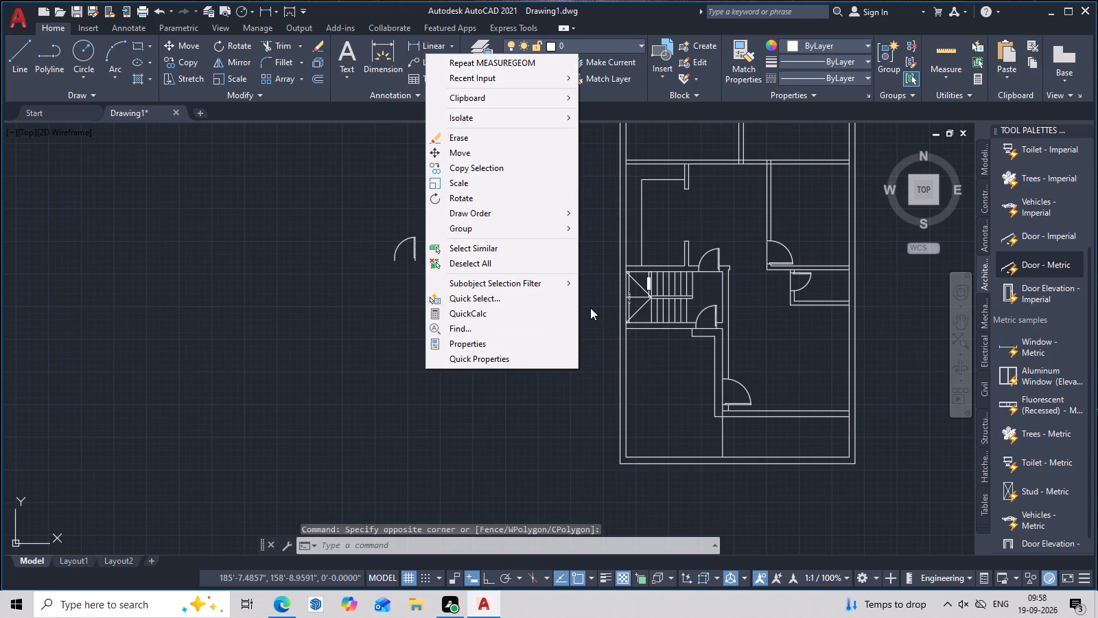
pyautogui.click(341, 315)
pyautogui.press('Delete')
pyautogui.press('Delete')
pyautogui.click(478, 365)
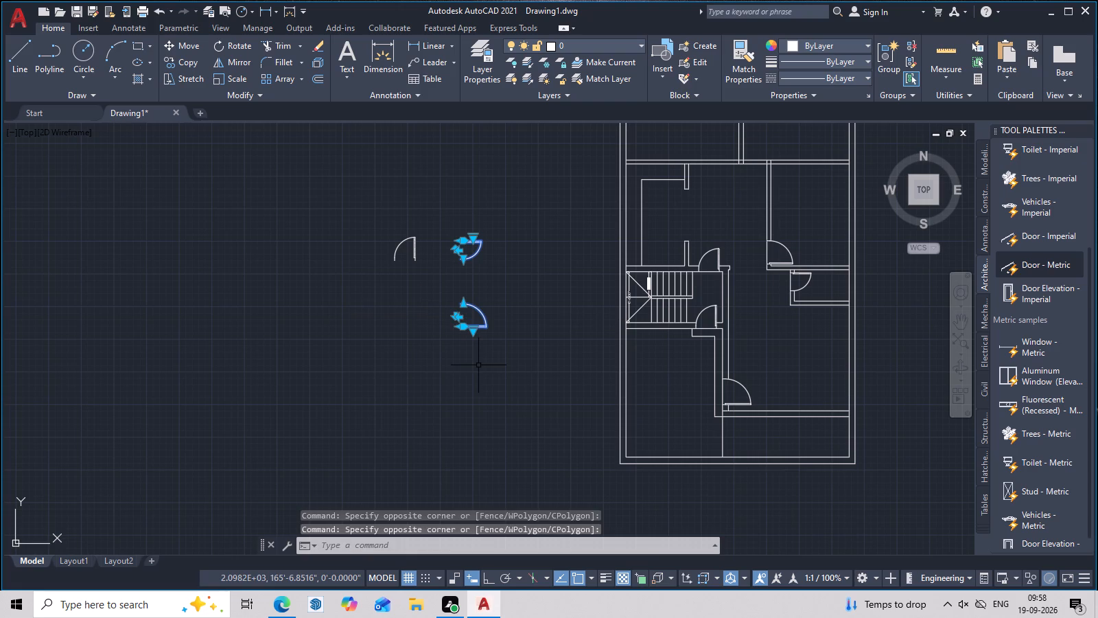
pyautogui.press('Delete')
# Mirror the remaining spare door across a vertical line east of it, keeping the source door.
pyautogui.scroll(3, 440, 250)
pyautogui.moveTo(396, 192); pyautogui.dragTo(237, 315)
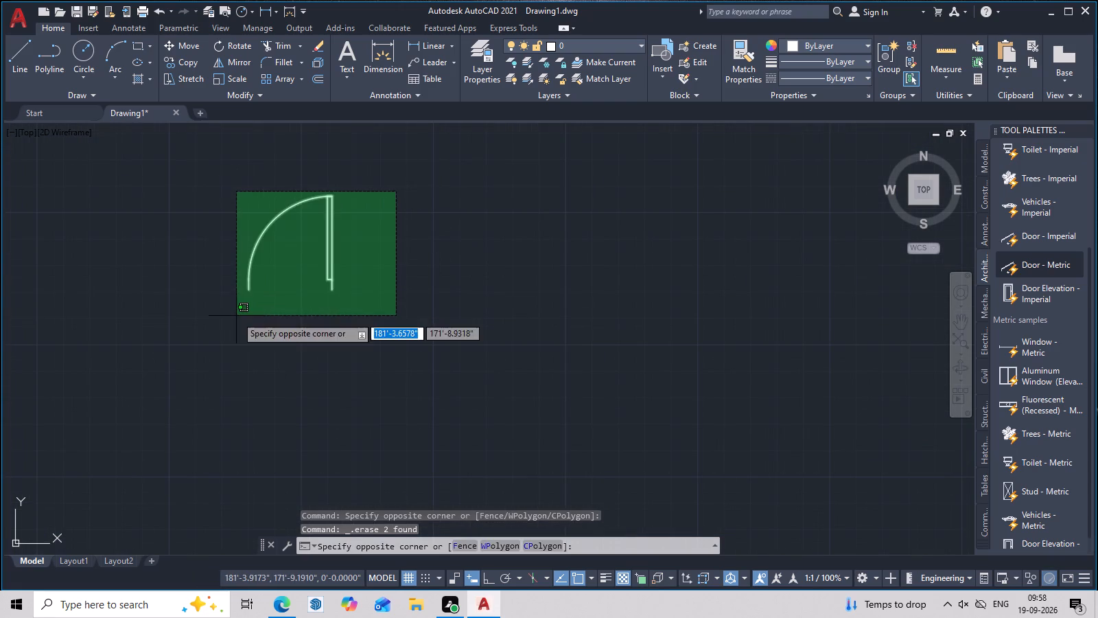
pyautogui.click(234, 316)
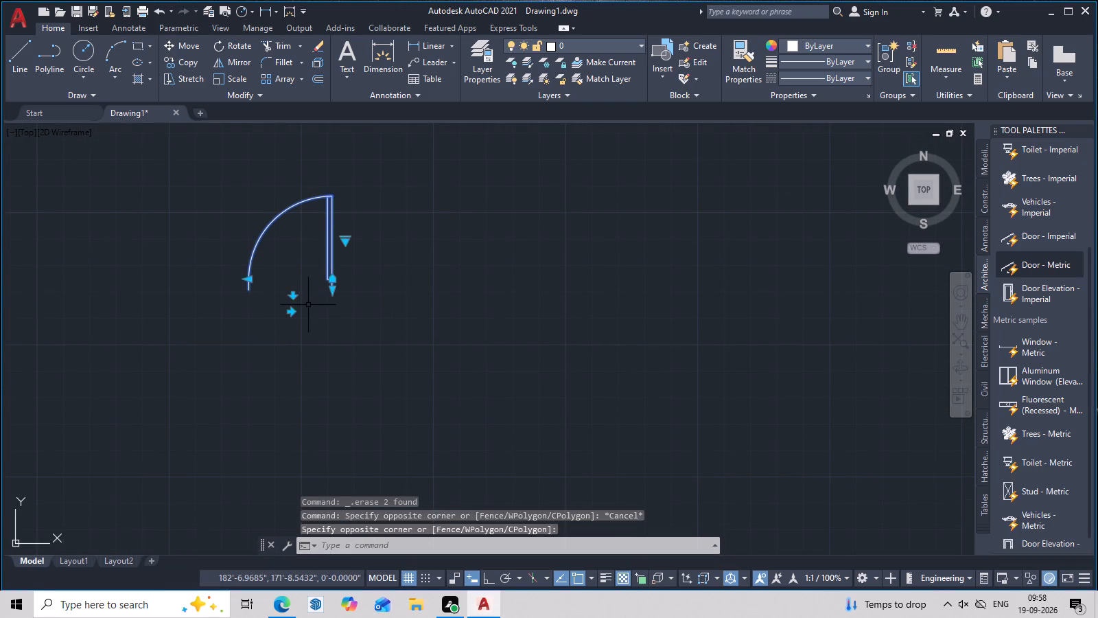
pyautogui.write('mi')
pyautogui.press('space')
pyautogui.click(483, 293)
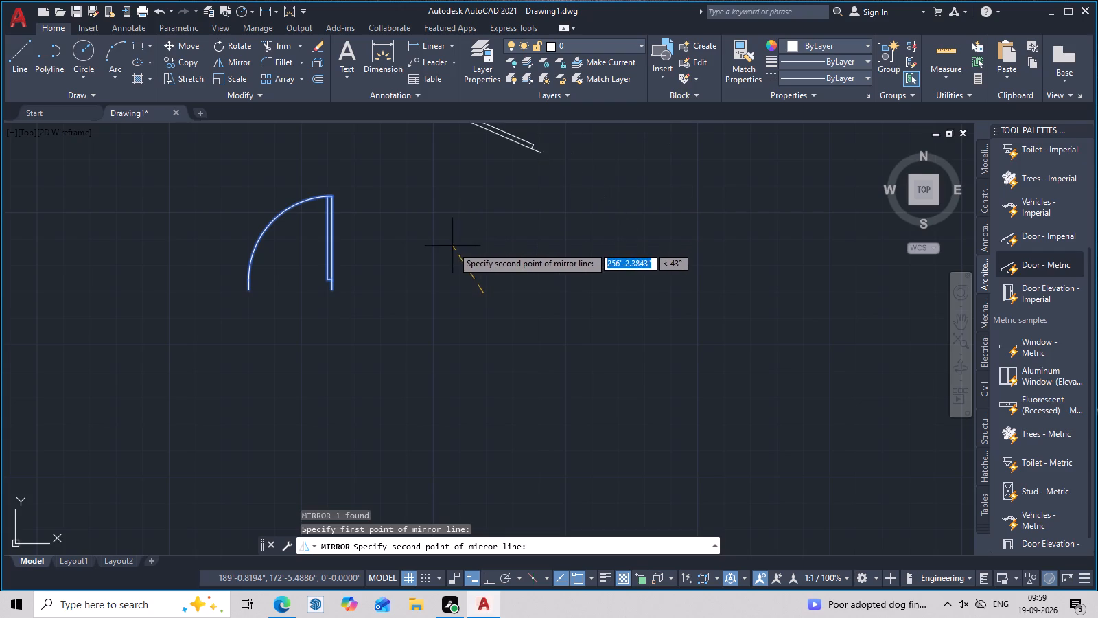
pyautogui.press('F8')
pyautogui.click(515, 252)
pyautogui.moveTo(558, 301); pyautogui.dragTo(515, 252)
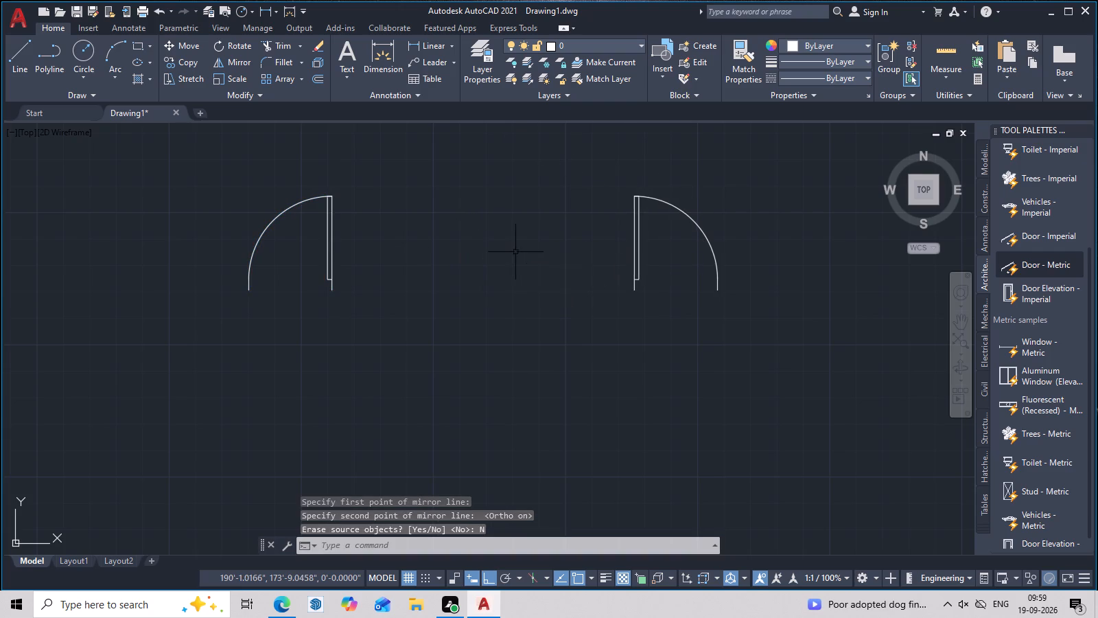
pyautogui.moveTo(719, 167); pyautogui.dragTo(524, 310)
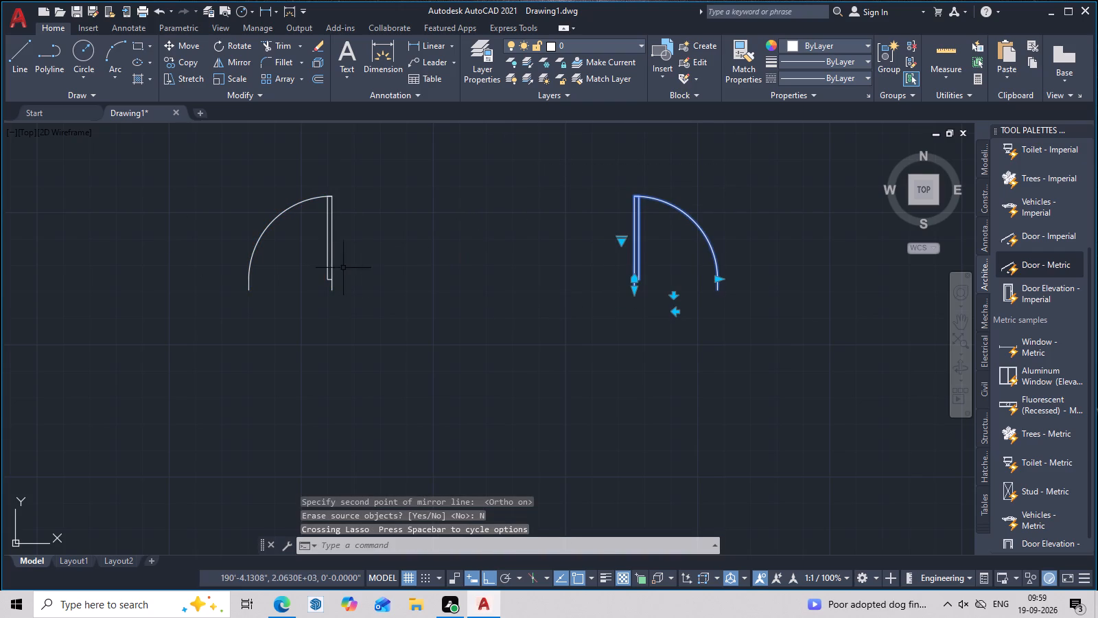
pyautogui.press('Escape')
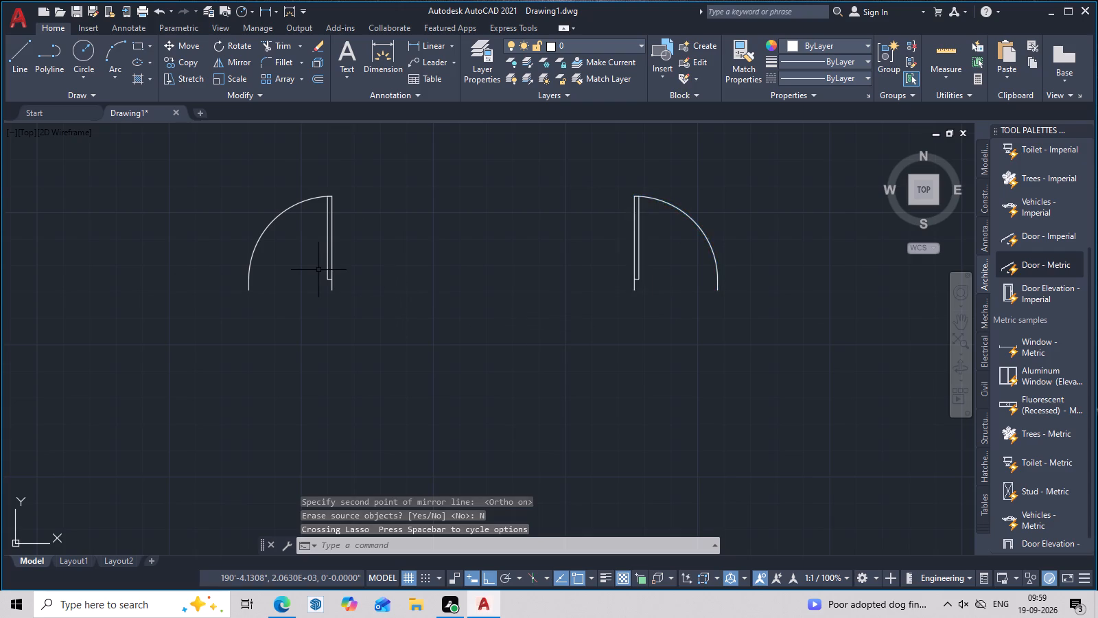
# Widen the mirrored spare door by stretching its opening to a larger size increment.
pyautogui.scroll(-4, 335, 262)
pyautogui.moveTo(355, 325); pyautogui.dragTo(435, 347, button='middle')
pyautogui.scroll(3, 618, 230)
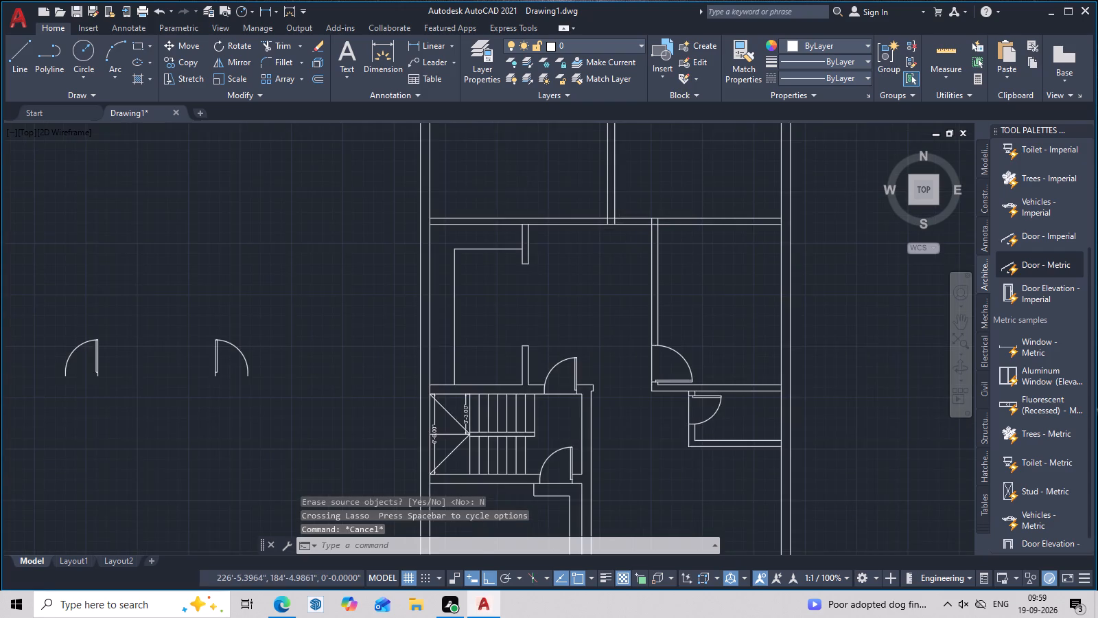
pyautogui.moveTo(463, 307); pyautogui.dragTo(734, 264, button='middle')
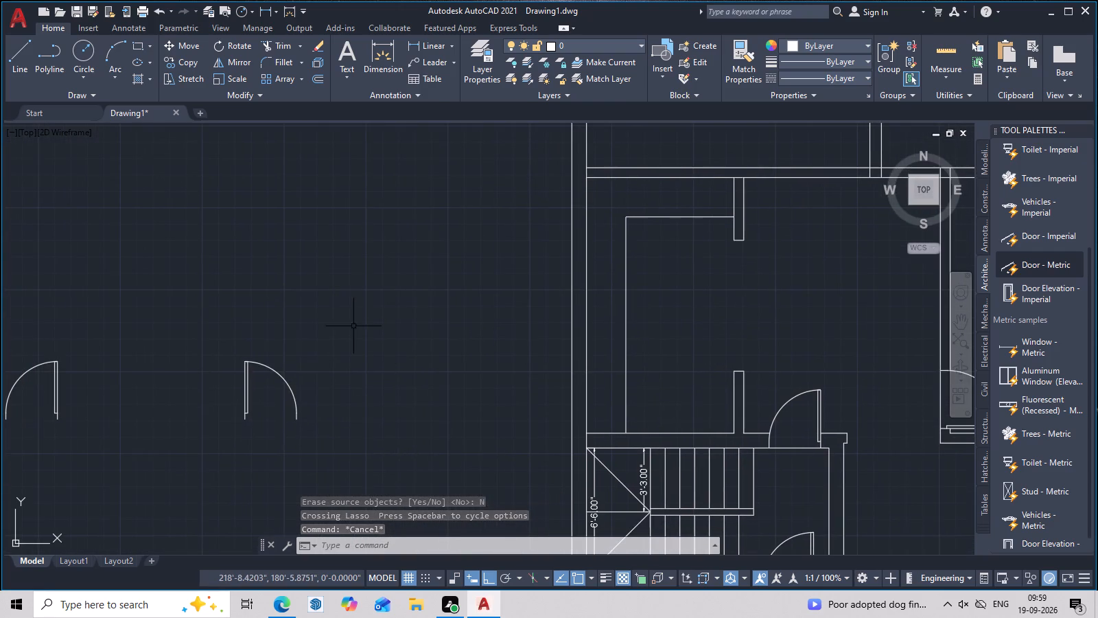
pyautogui.moveTo(310, 340); pyautogui.dragTo(189, 443)
pyautogui.click(188, 443)
pyautogui.scroll(3, 247, 415)
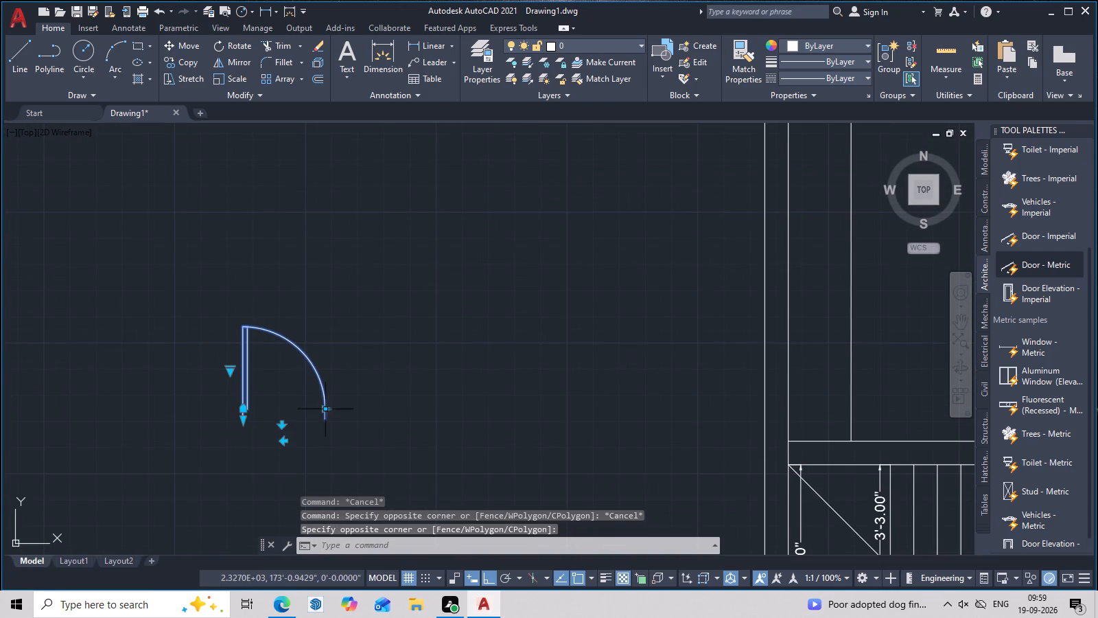
pyautogui.scroll(3, 325, 413)
pyautogui.click(318, 400)
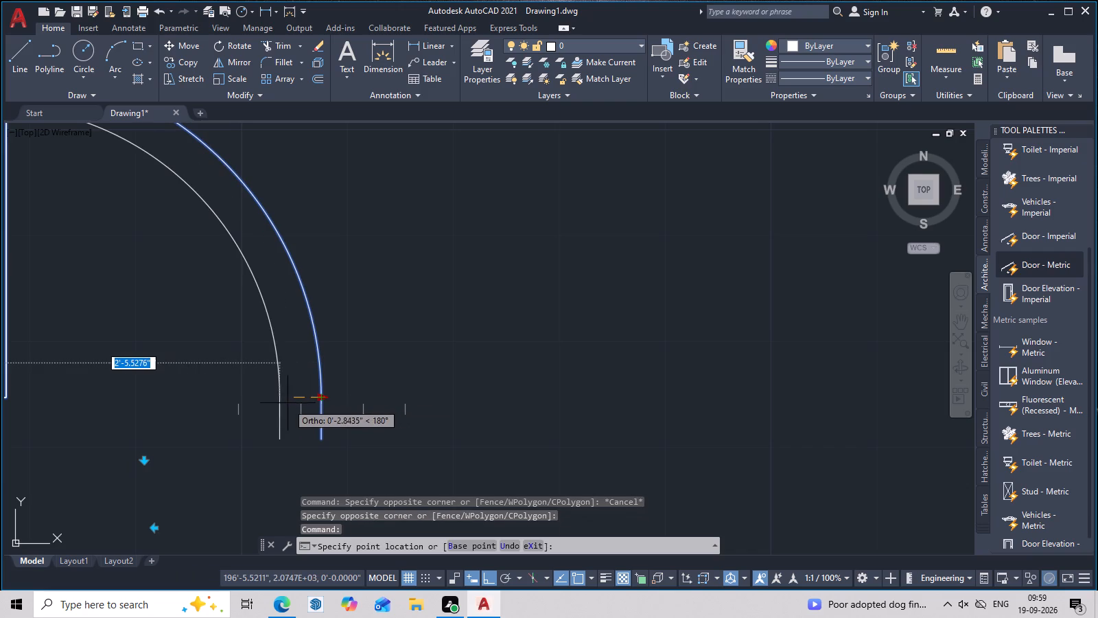
pyautogui.click(371, 403)
pyautogui.scroll(-4, 403, 347)
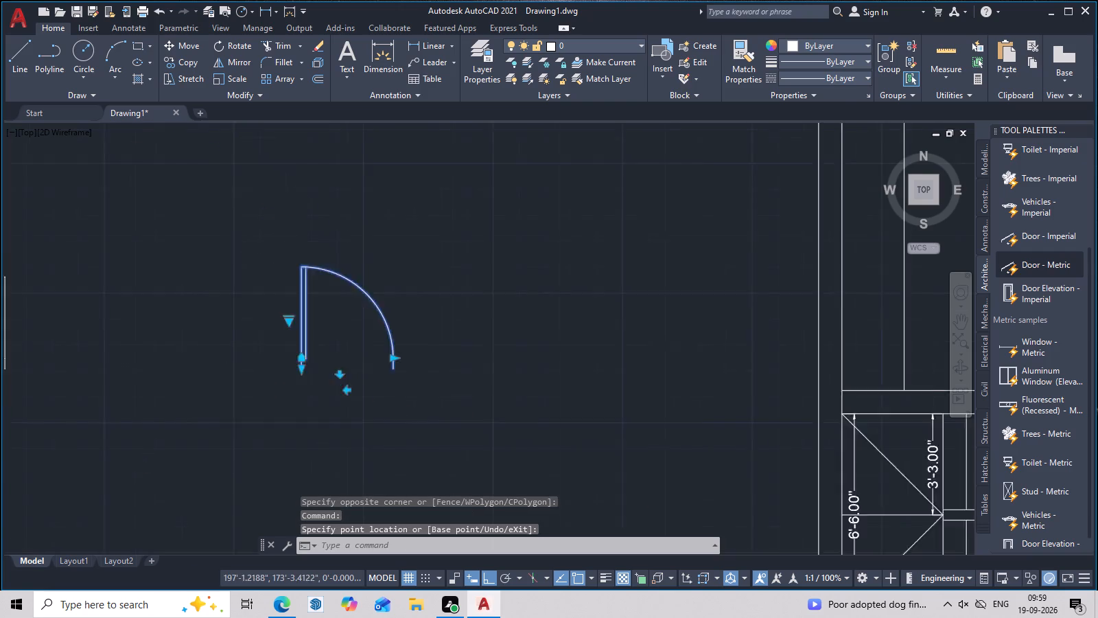
# Copy the widened door by its hinge-side end onto the middle horizontal wall, against the east face of the wall dividing the two rooms above.
pyautogui.moveTo(408, 359); pyautogui.dragTo(425, 393, button='middle')
pyautogui.scroll(3, 384, 382)
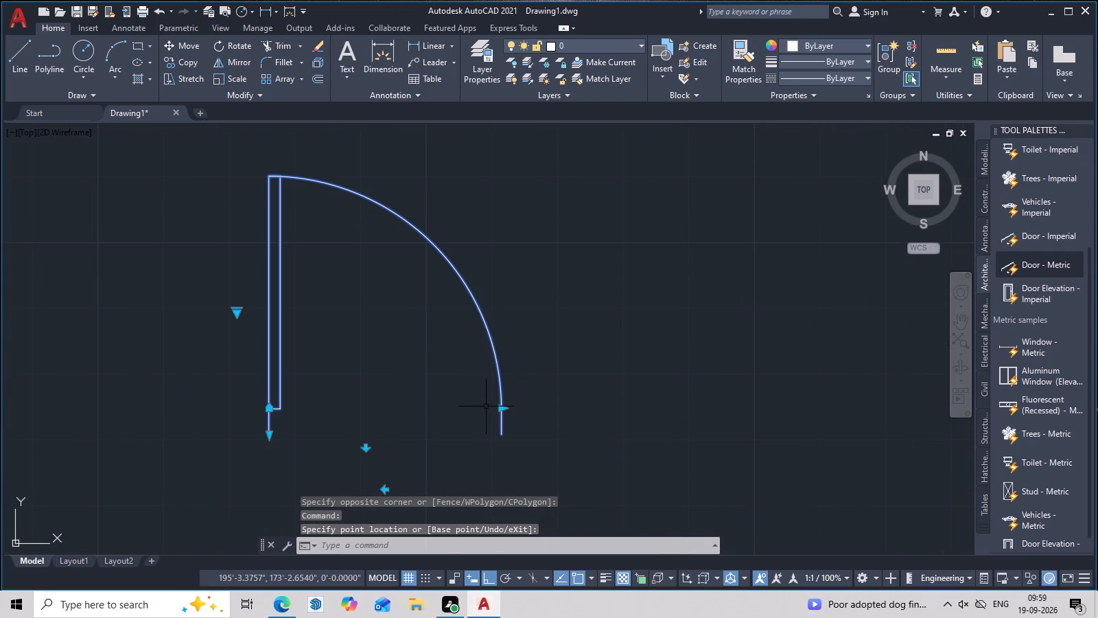
pyautogui.moveTo(561, 228); pyautogui.dragTo(124, 437)
pyautogui.click(132, 432)
pyautogui.write('co')
pyautogui.press('space')
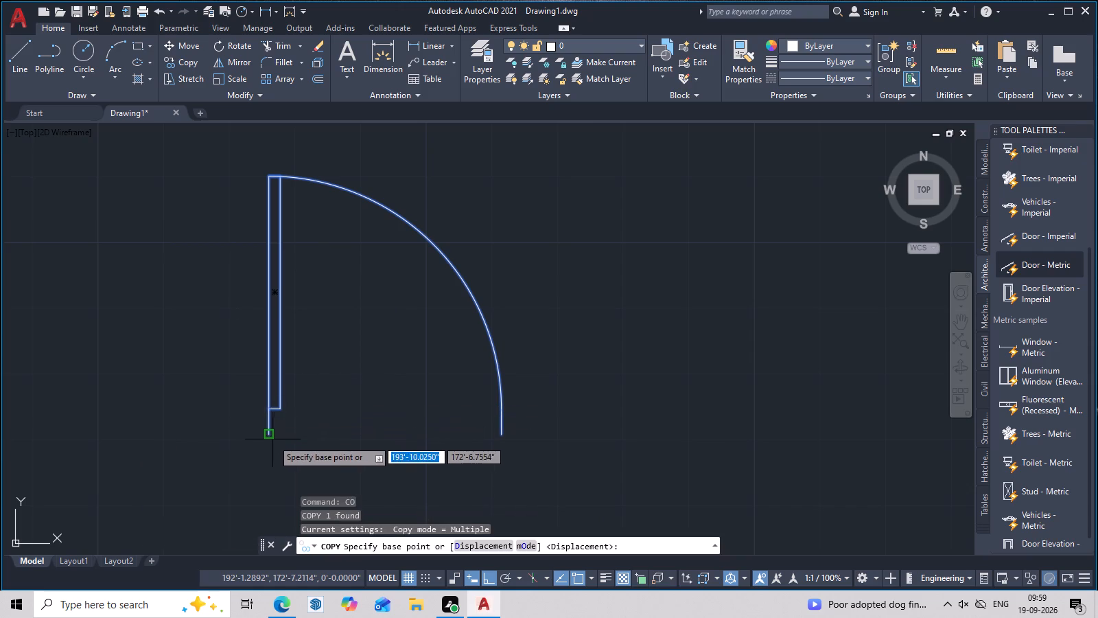
pyautogui.click(274, 440)
pyautogui.scroll(-6, 422, 437)
pyautogui.moveTo(463, 444); pyautogui.dragTo(383, 474, button='middle')
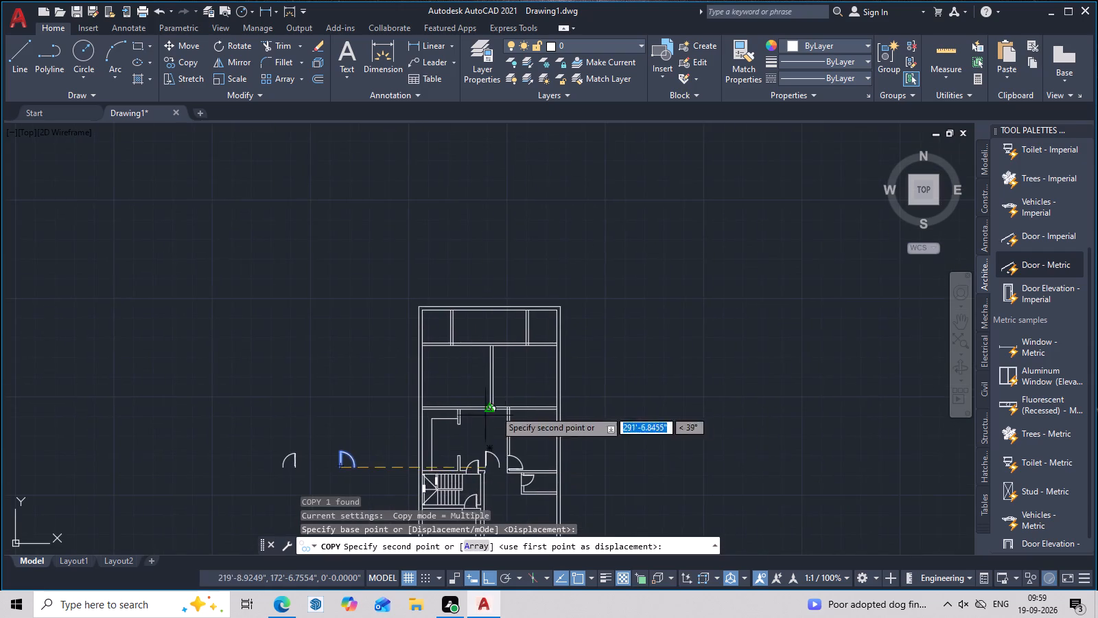
pyautogui.scroll(6, 505, 404)
pyautogui.press('F8')
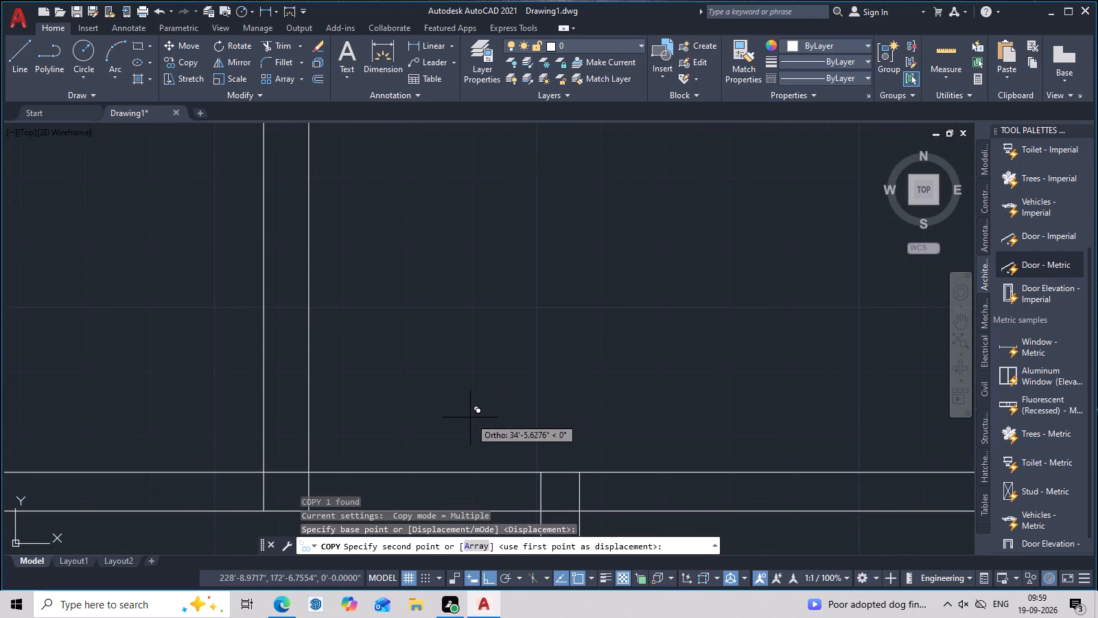
pyautogui.moveTo(375, 477); pyautogui.dragTo(429, 377, button='middle')
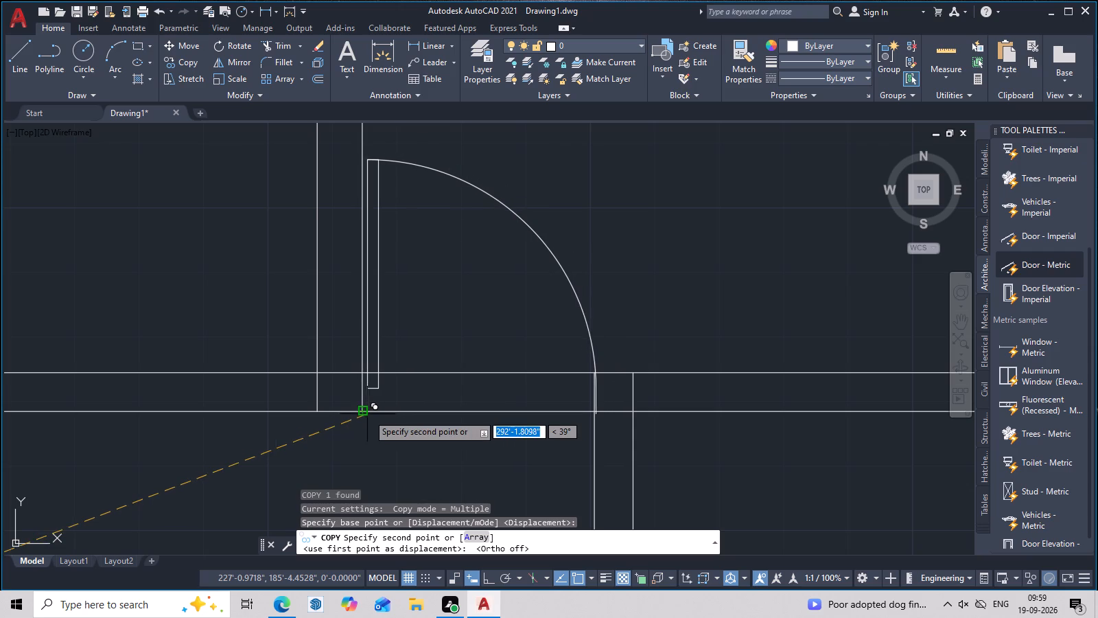
pyautogui.click(364, 414)
pyautogui.press('Escape')
pyautogui.scroll(-4, 404, 406)
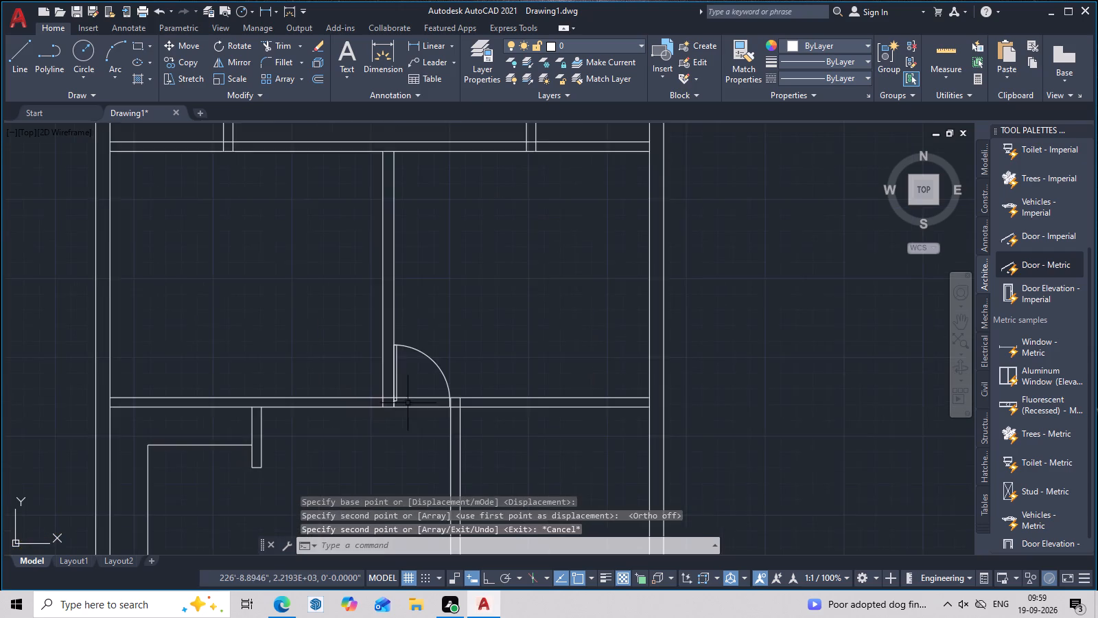
# Trim both lines of the lower east room's west wall where they run through the middle horizontal wall beside the new door.
pyautogui.scroll(-1, 408, 403)
pyautogui.moveTo(408, 403); pyautogui.dragTo(419, 442, button='middle')
pyautogui.scroll(5, 419, 440)
pyautogui.moveTo(452, 433); pyautogui.dragTo(474, 391, button='middle')
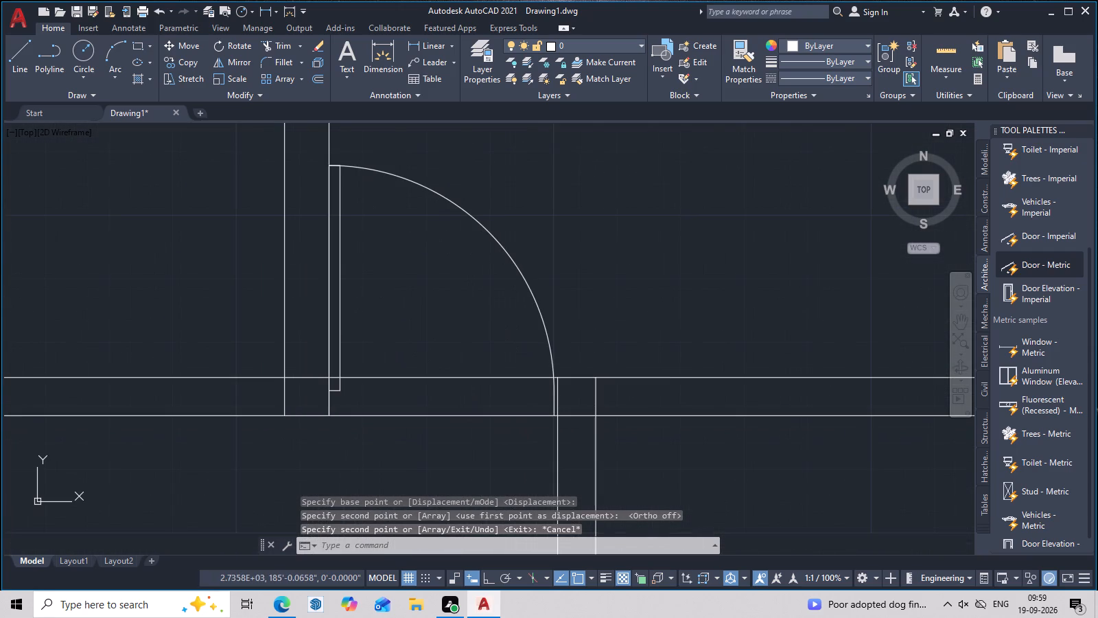
pyautogui.write('tr')
pyautogui.press('space')
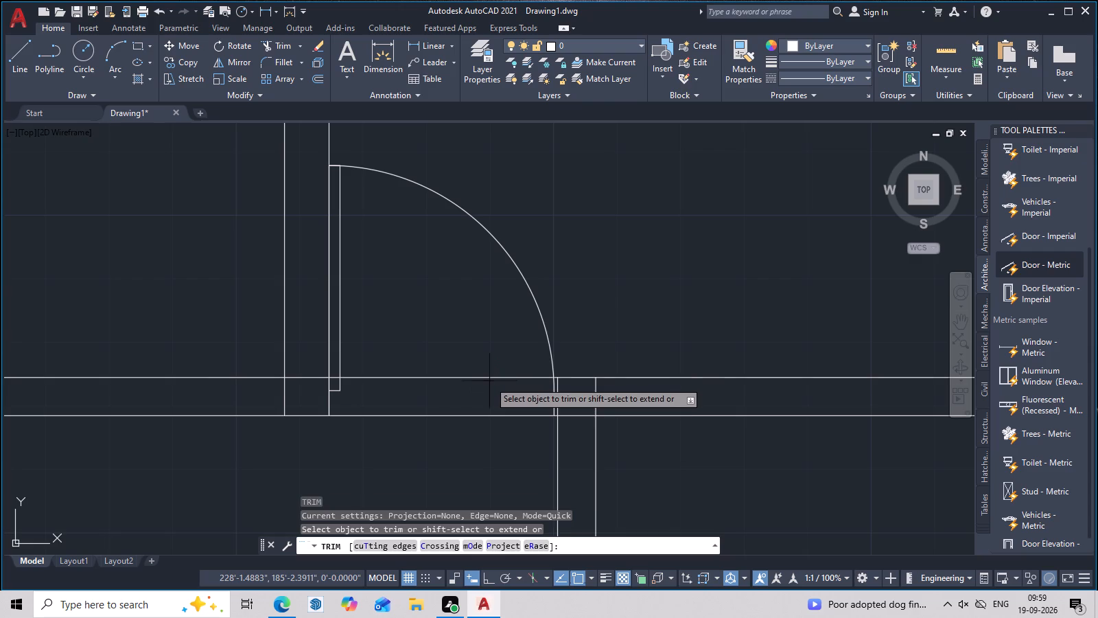
pyautogui.click(489, 381)
pyautogui.click(498, 378)
pyautogui.scroll(4, 596, 393)
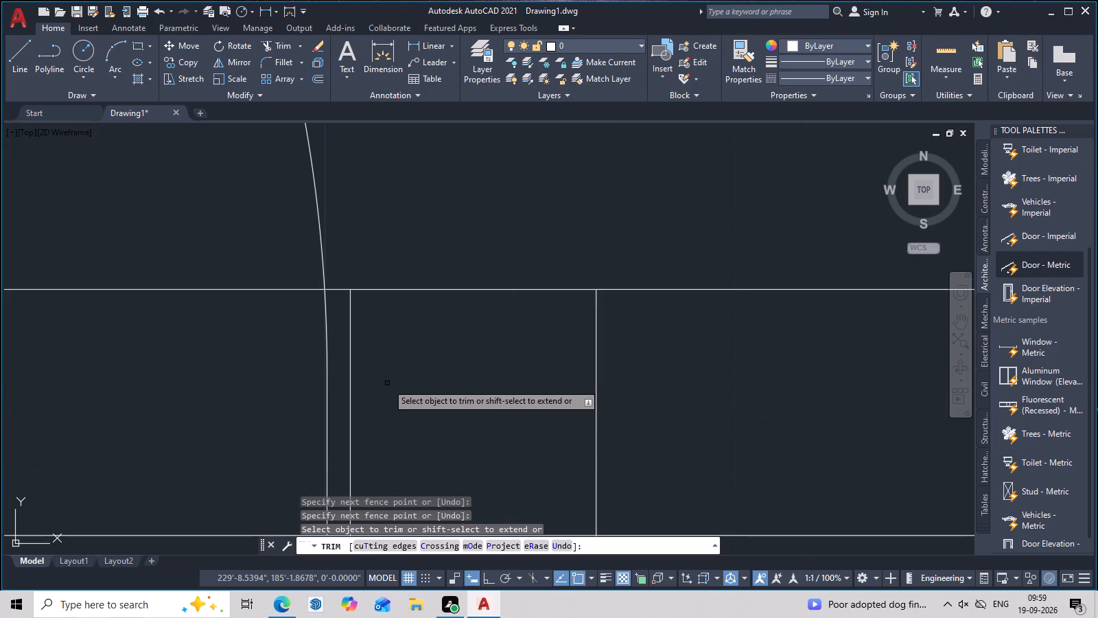
pyautogui.click(351, 388)
pyautogui.scroll(-3, 454, 387)
pyautogui.moveTo(469, 397); pyautogui.dragTo(504, 335, button='middle')
pyautogui.moveTo(546, 395); pyautogui.dragTo(571, 333, button='middle')
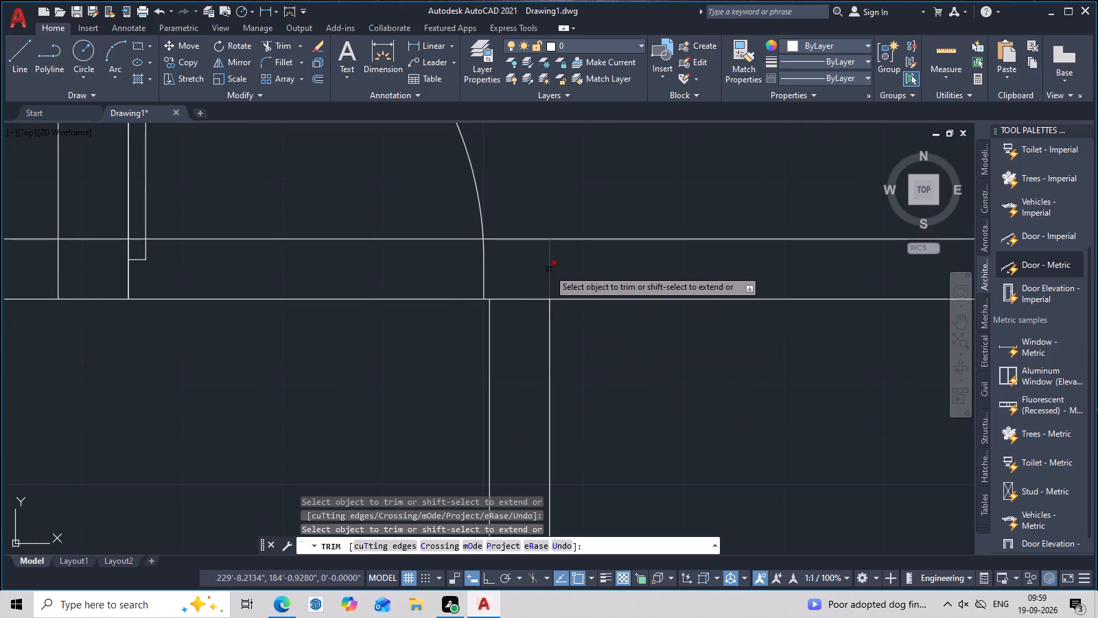
pyautogui.click(548, 269)
pyautogui.scroll(-3, 579, 282)
pyautogui.moveTo(582, 335); pyautogui.dragTo(583, 413, button='middle')
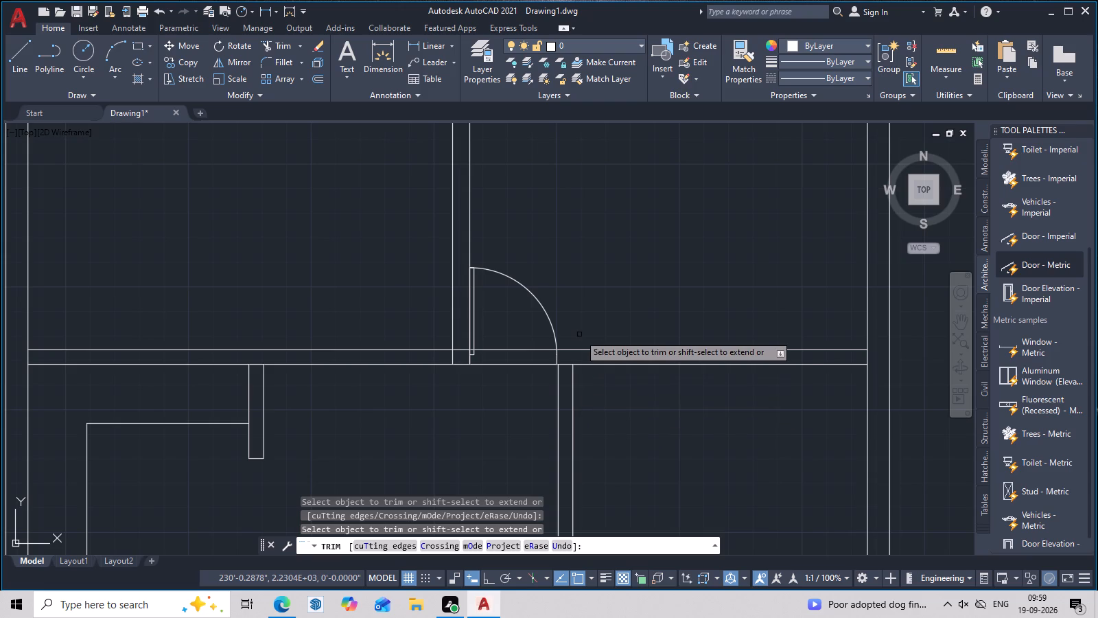
pyautogui.scroll(2, 579, 334)
pyautogui.press('Escape')
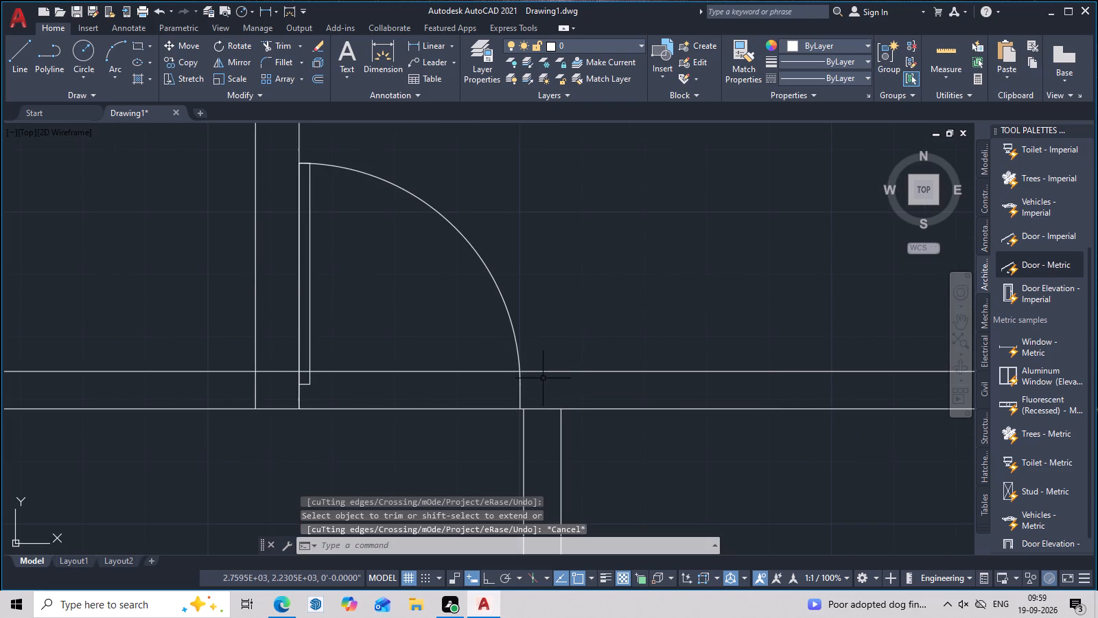
# Mirror the widened door across the vertical midline of the wall dividing the two upper rooms, keeping the source door.
pyautogui.scroll(-2, 519, 356)
pyautogui.moveTo(565, 282); pyautogui.dragTo(584, 248, button='middle')
pyautogui.scroll(-2, 584, 248)
pyautogui.moveTo(593, 268); pyautogui.dragTo(600, 335, button='middle')
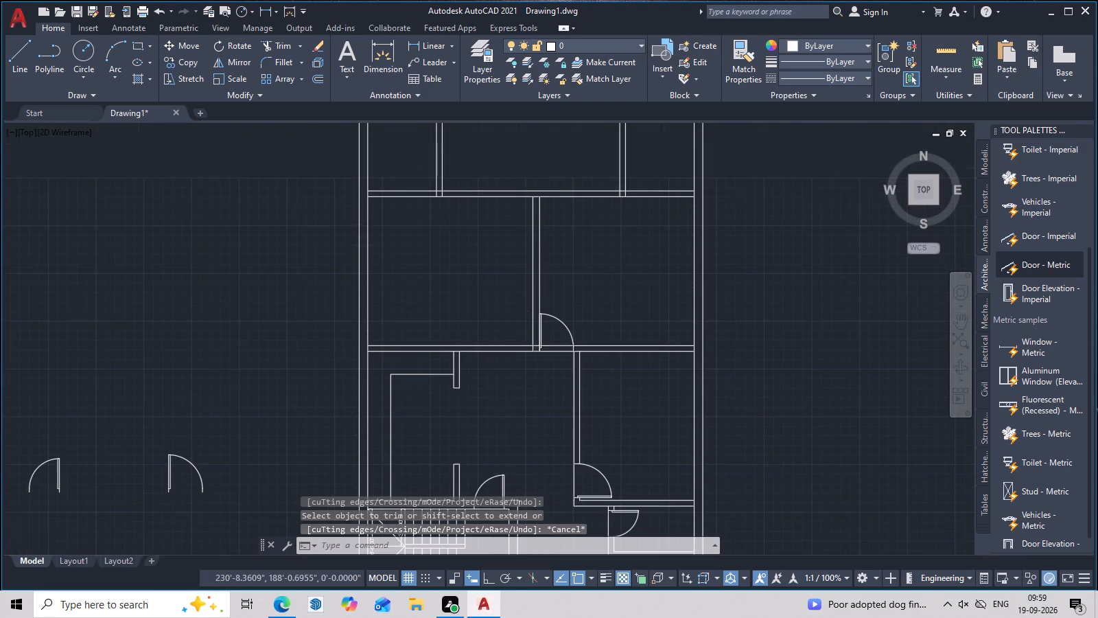
pyautogui.moveTo(579, 345); pyautogui.dragTo(662, 334, button='middle')
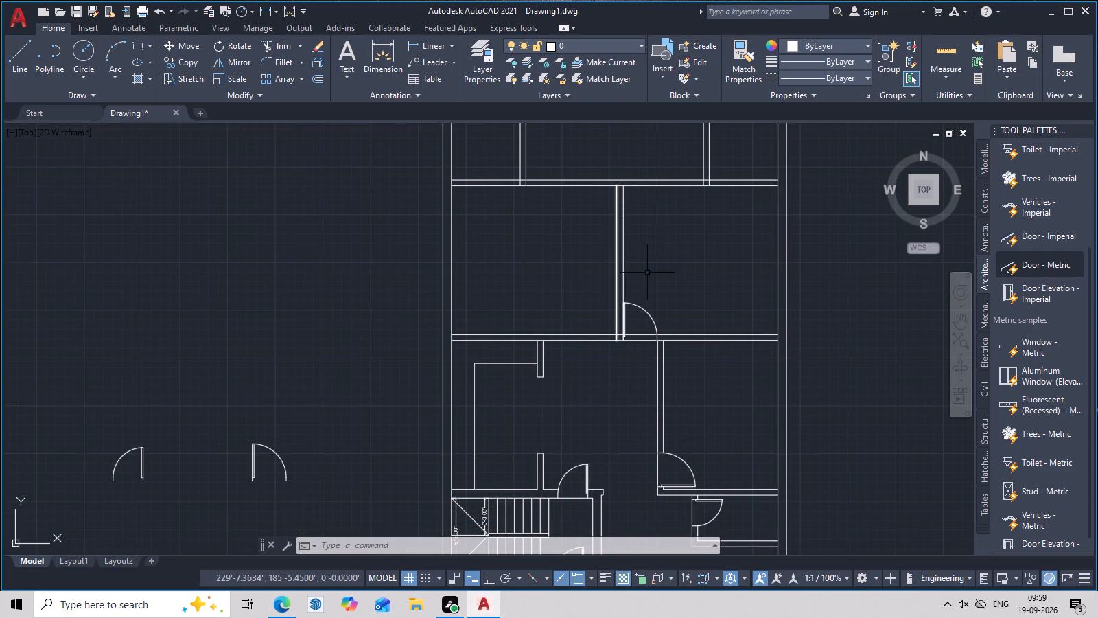
pyautogui.scroll(3, 677, 317)
pyautogui.moveTo(585, 267); pyautogui.dragTo(515, 340)
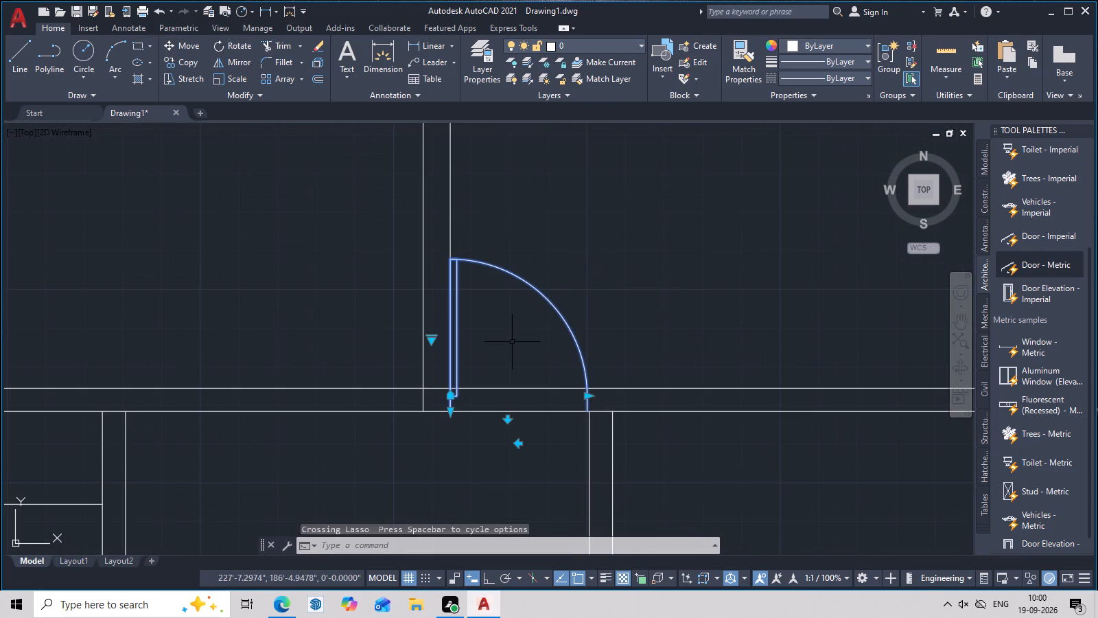
pyautogui.write('mi')
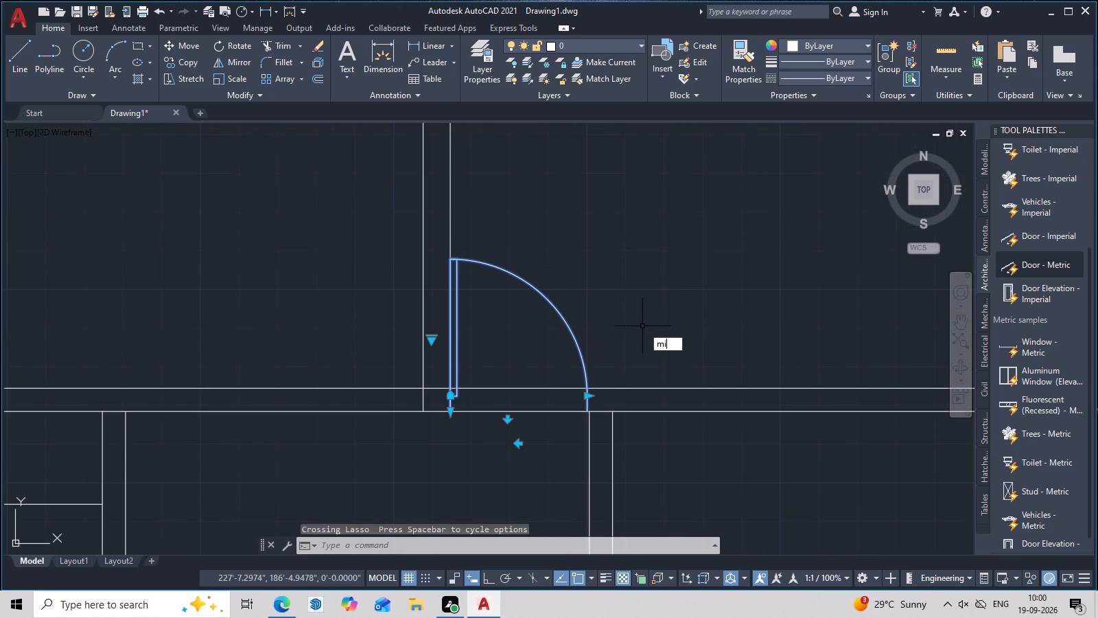
pyautogui.press('space')
pyautogui.write('m2p')
pyautogui.press('space')
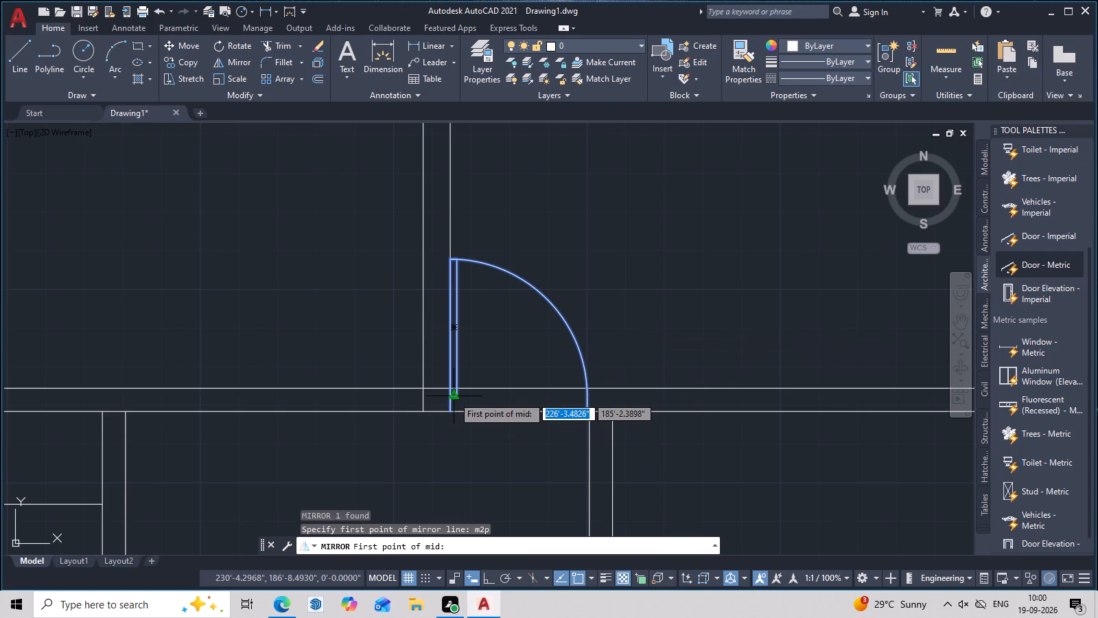
pyautogui.click(450, 411)
pyautogui.click(425, 411)
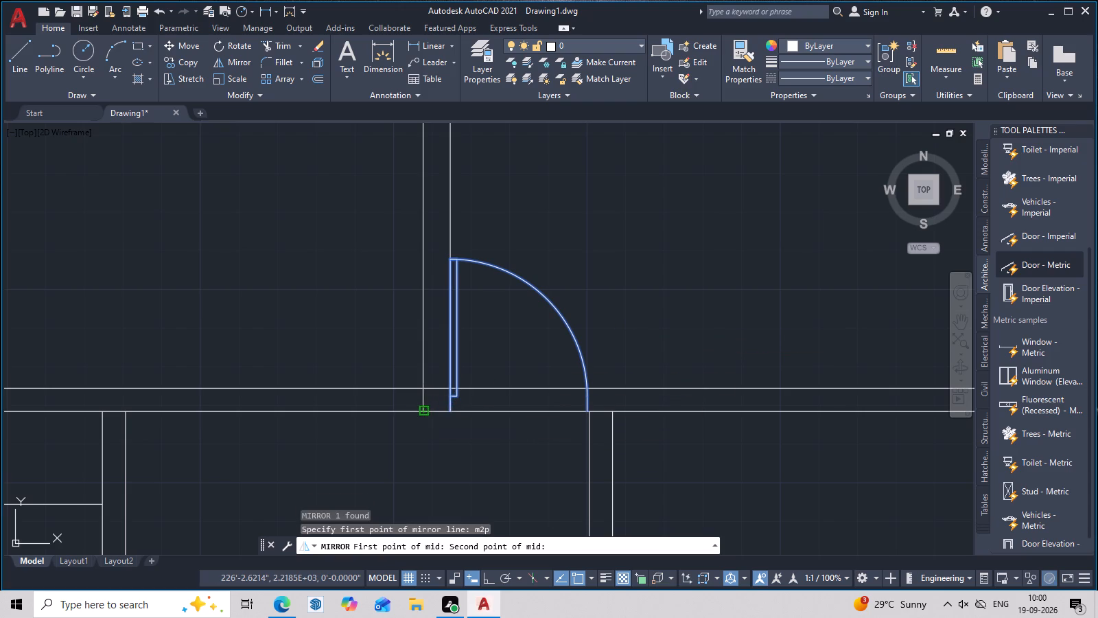
pyautogui.press('F8')
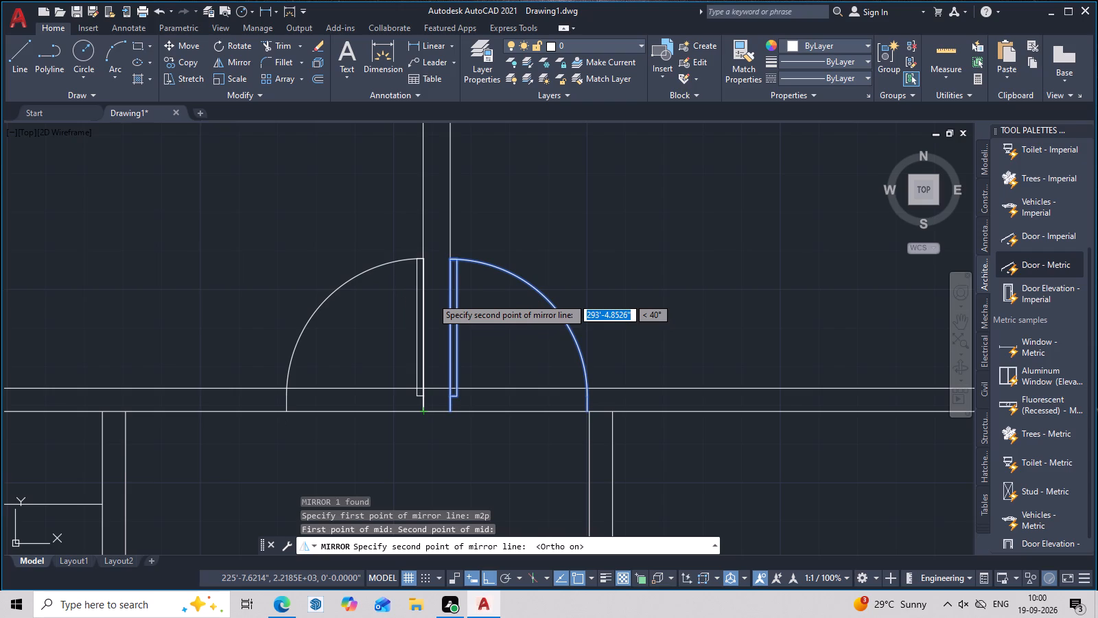
pyautogui.click(432, 297)
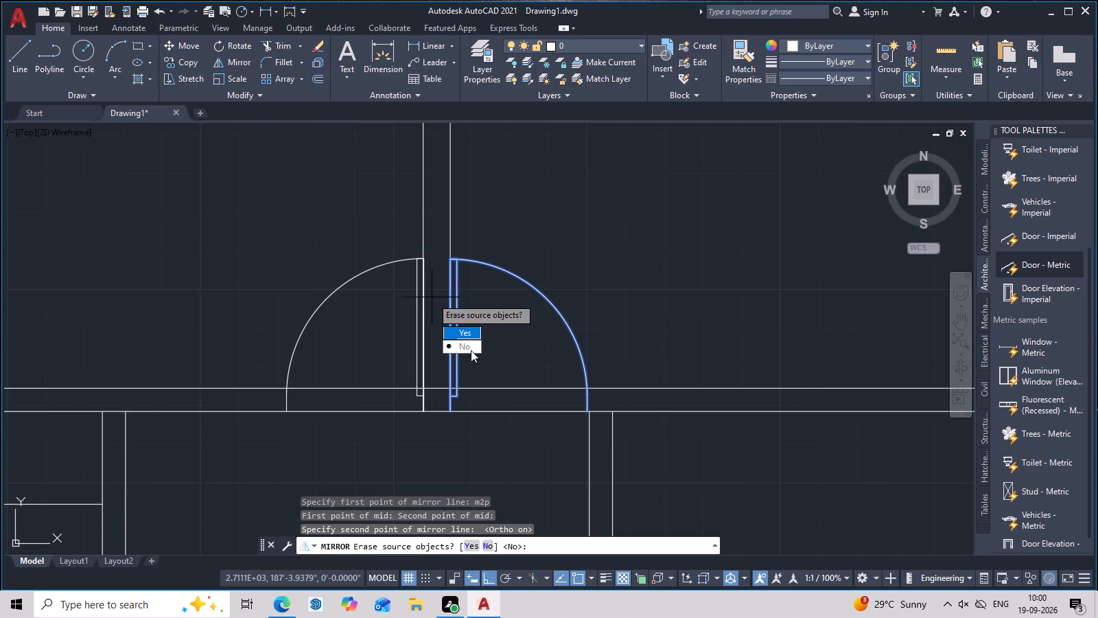
pyautogui.moveTo(471, 350); pyautogui.dragTo(432, 297)
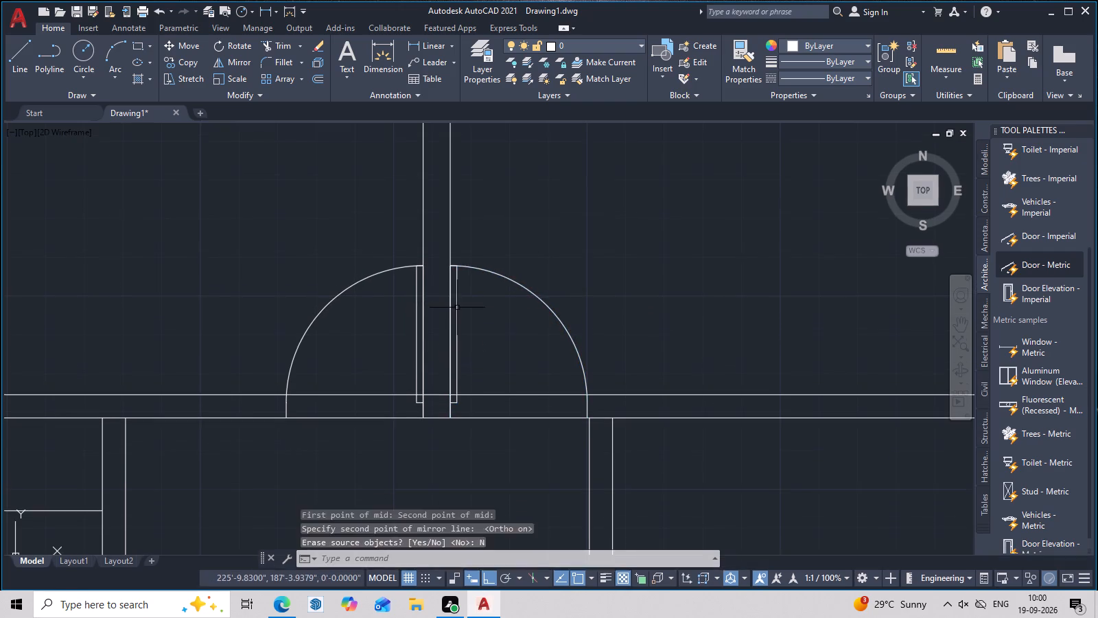
# Move the mirrored west door slightly west, leaving a small gap between its hinge side and the dividing wall.
pyautogui.moveTo(495, 329); pyautogui.dragTo(517, 297, button='middle')
pyautogui.scroll(3, 408, 330)
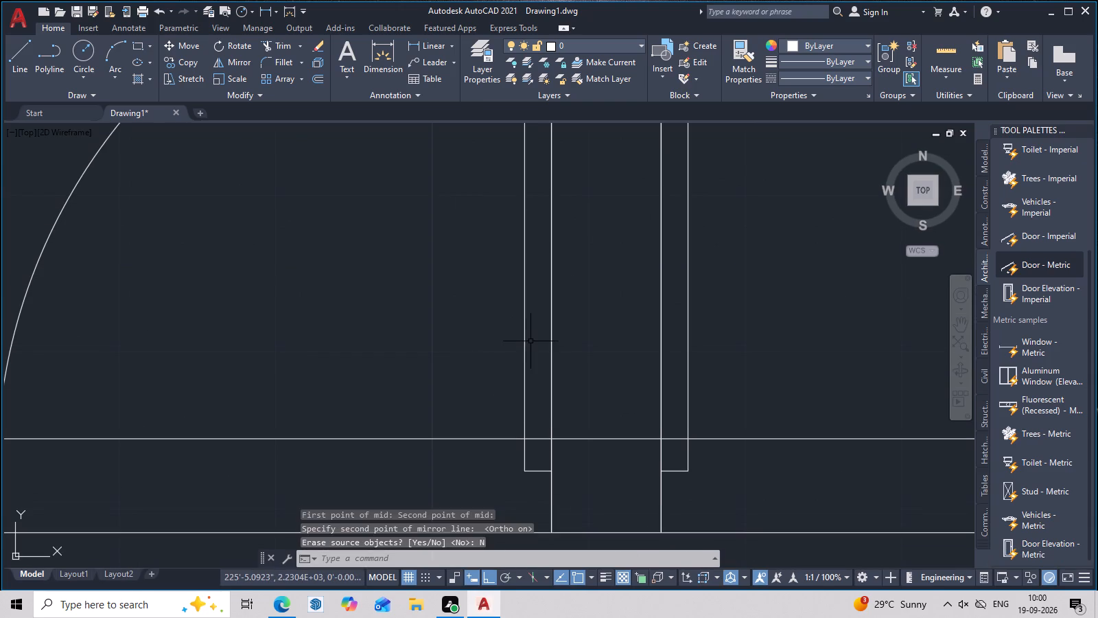
pyautogui.click(524, 342)
pyautogui.write('m')
pyautogui.press('space')
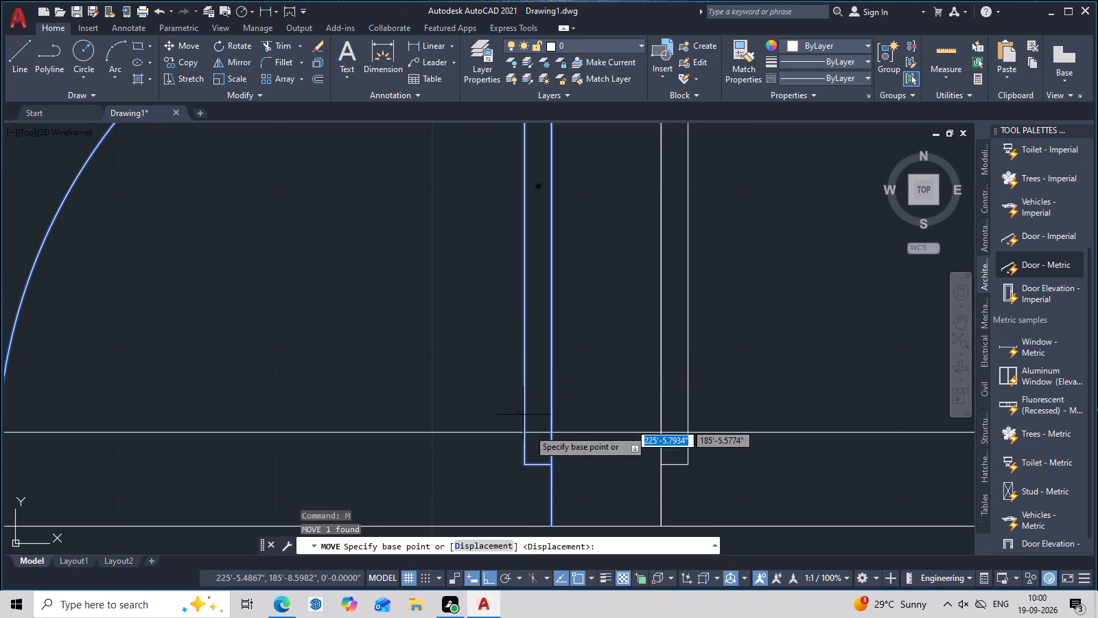
pyautogui.moveTo(533, 435); pyautogui.dragTo(549, 296, button='middle')
pyautogui.click(567, 390)
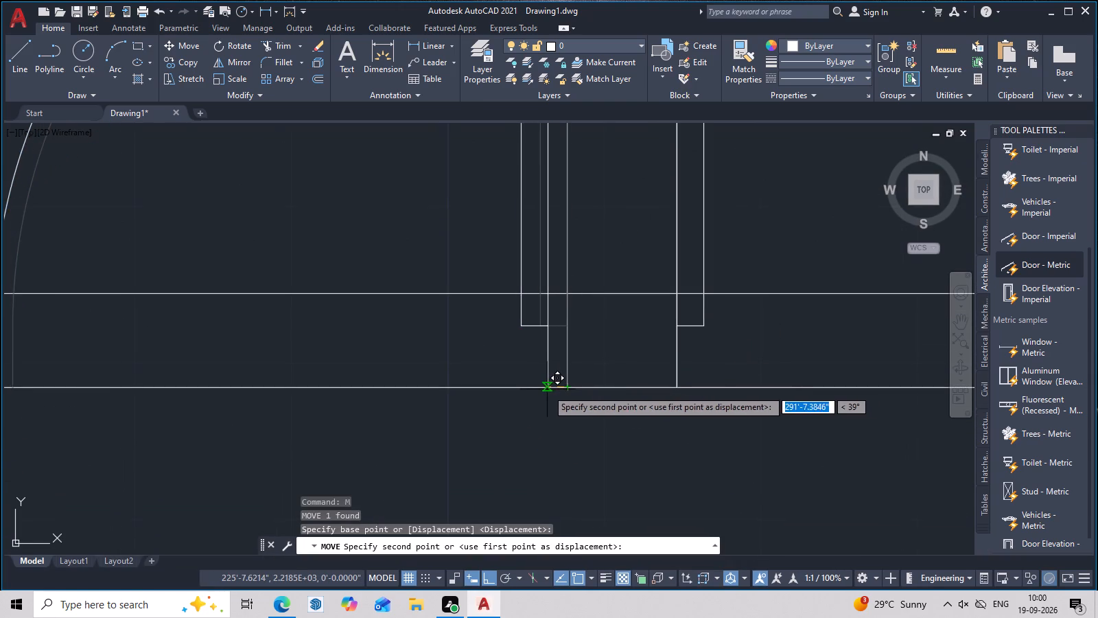
pyautogui.click(530, 389)
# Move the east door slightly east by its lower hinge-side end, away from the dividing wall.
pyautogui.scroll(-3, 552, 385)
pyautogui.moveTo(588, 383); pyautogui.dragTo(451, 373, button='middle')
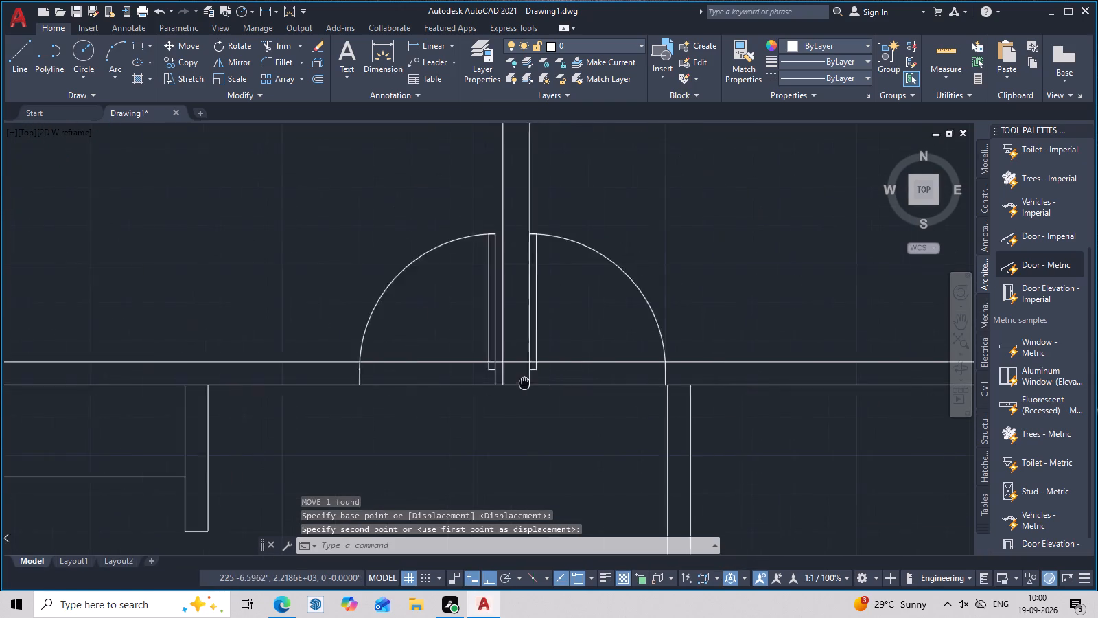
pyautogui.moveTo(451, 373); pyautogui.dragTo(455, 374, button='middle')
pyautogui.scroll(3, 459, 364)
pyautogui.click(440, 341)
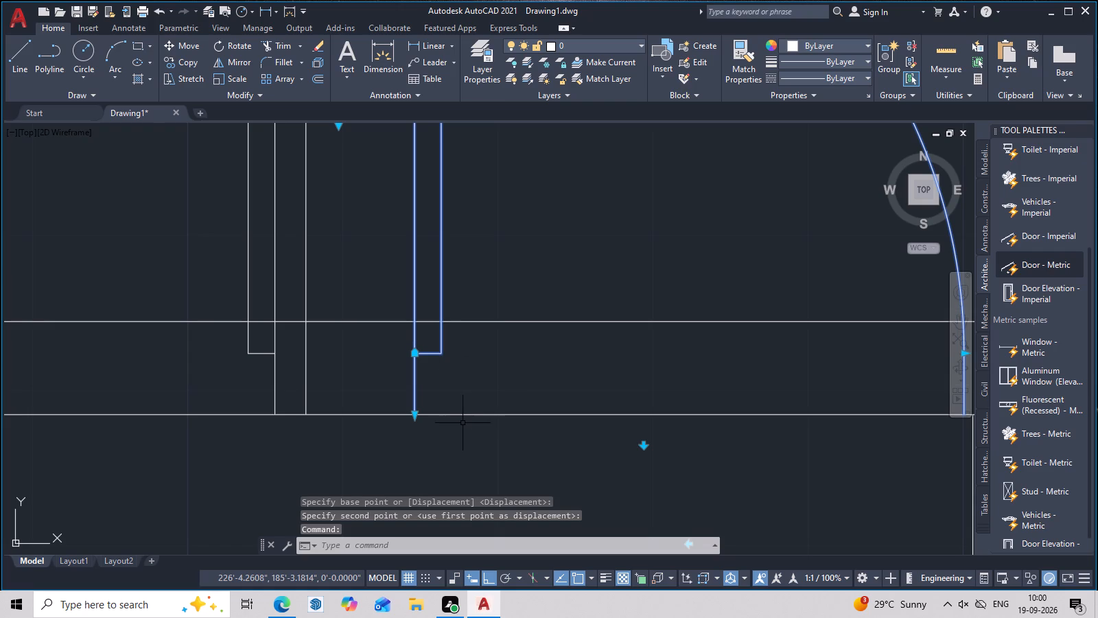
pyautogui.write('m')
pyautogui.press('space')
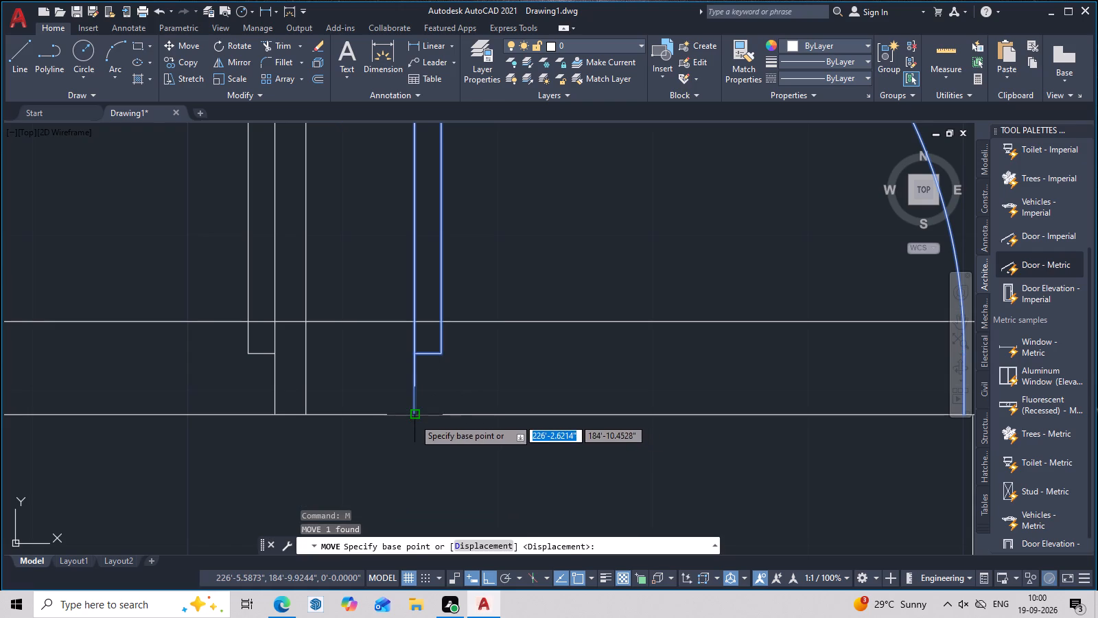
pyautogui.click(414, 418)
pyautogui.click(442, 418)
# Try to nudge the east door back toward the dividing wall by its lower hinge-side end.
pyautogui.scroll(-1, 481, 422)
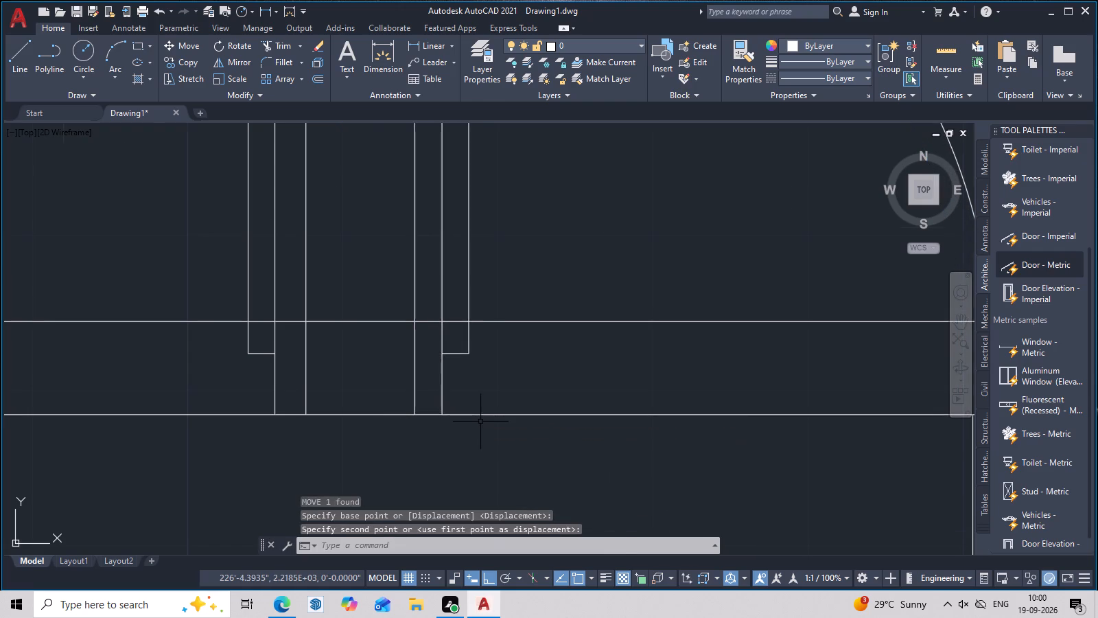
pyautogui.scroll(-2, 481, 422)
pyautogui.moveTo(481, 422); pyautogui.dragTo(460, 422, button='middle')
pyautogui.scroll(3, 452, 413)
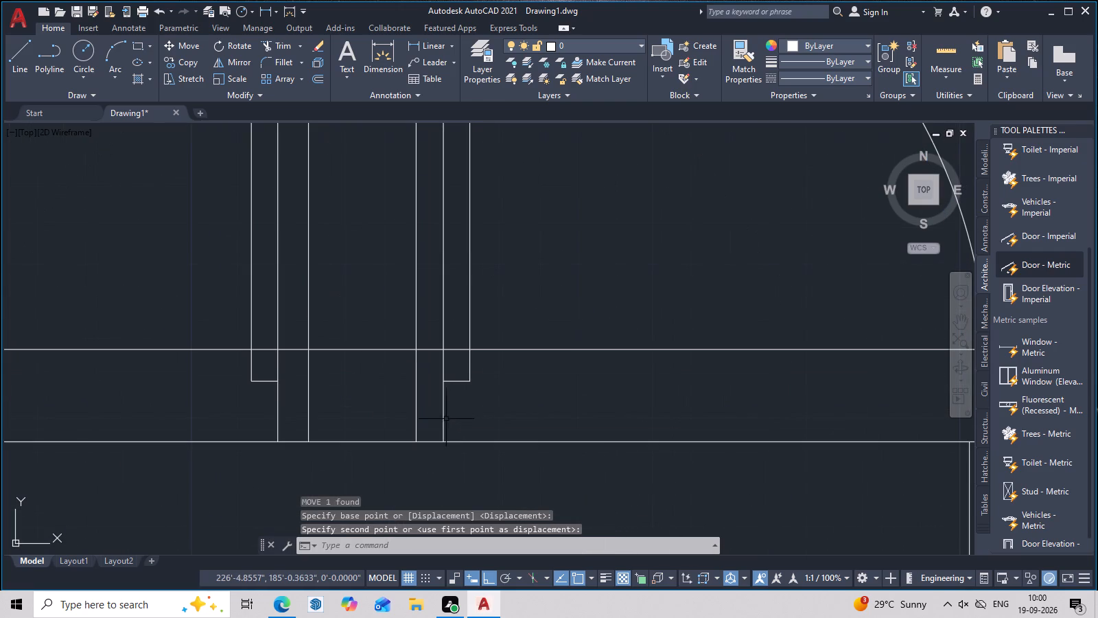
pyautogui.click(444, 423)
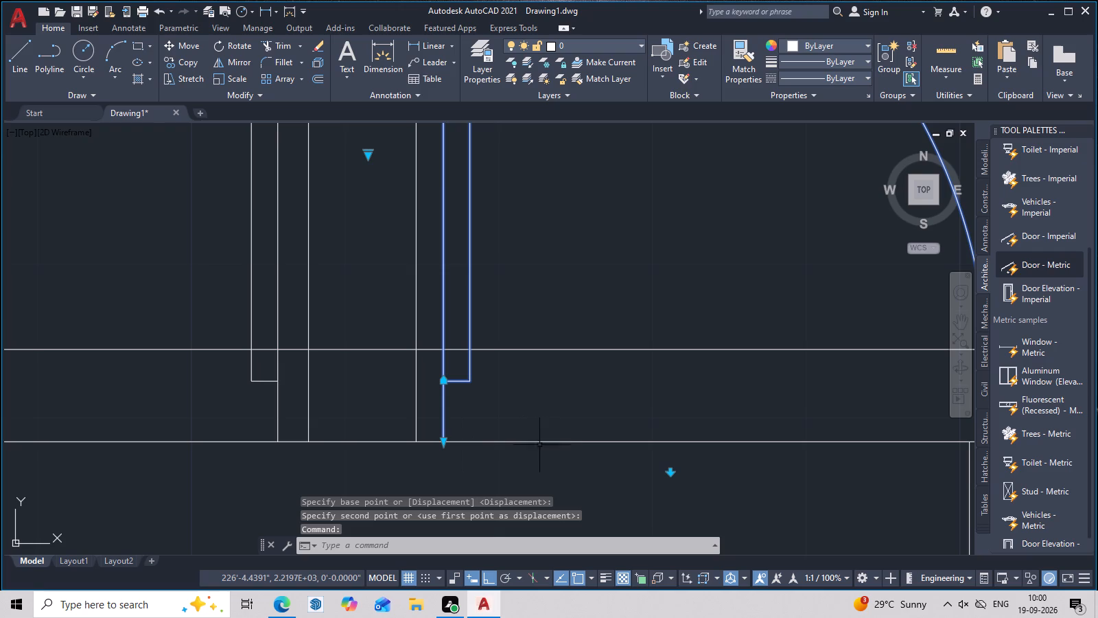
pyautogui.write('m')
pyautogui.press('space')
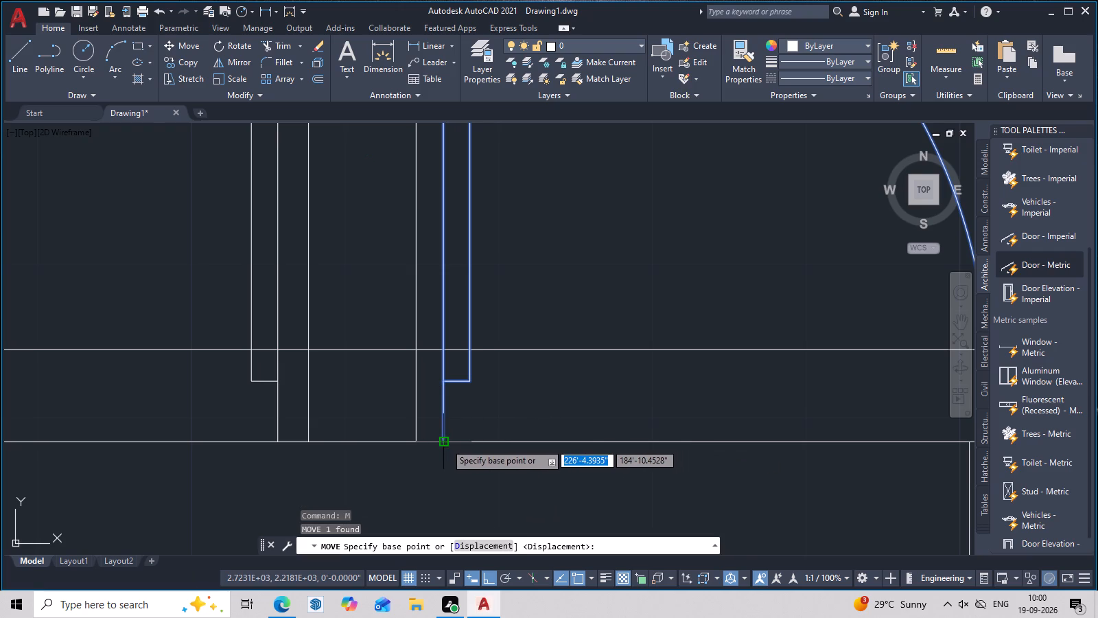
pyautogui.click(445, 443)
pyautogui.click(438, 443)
# Move the east door by its lower latch-side end onto the west line of the lower east room's west wall.
pyautogui.scroll(-3, 532, 461)
pyautogui.moveTo(535, 461); pyautogui.dragTo(441, 461, button='middle')
pyautogui.scroll(3, 627, 455)
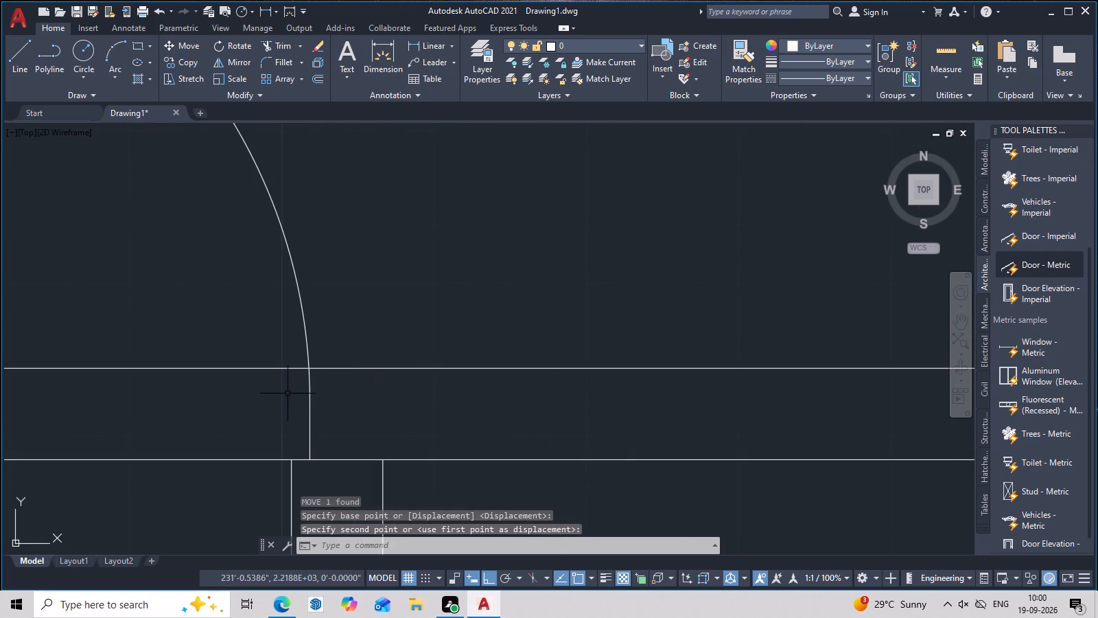
pyautogui.click(309, 396)
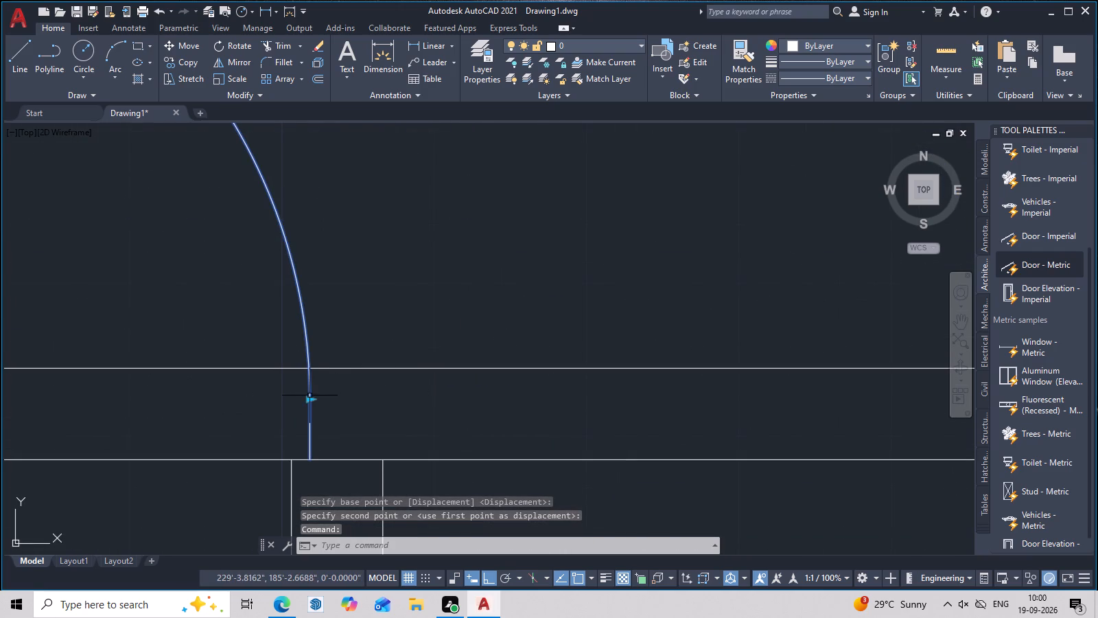
pyautogui.write('m')
pyautogui.press('space')
pyautogui.moveTo(316, 412); pyautogui.dragTo(460, 328, button='middle')
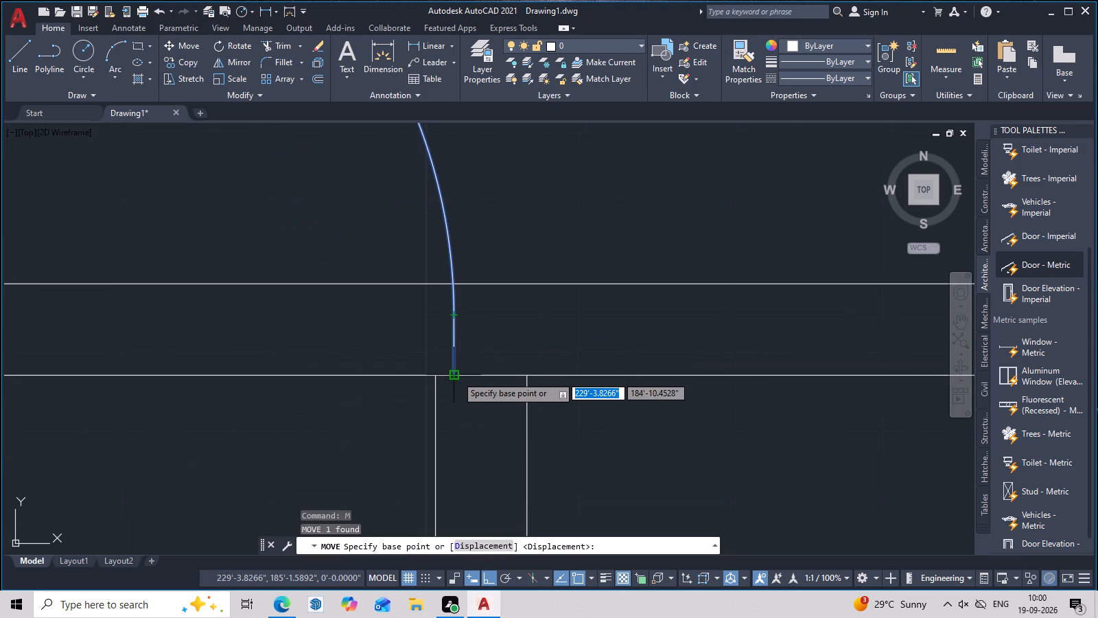
pyautogui.click(456, 376)
pyautogui.click(434, 376)
# Trim the middle horizontal wall's upper line across the east door's leaf and onward east of it.
pyautogui.scroll(-5, 493, 382)
pyautogui.moveTo(513, 398); pyautogui.dragTo(515, 410, button='middle')
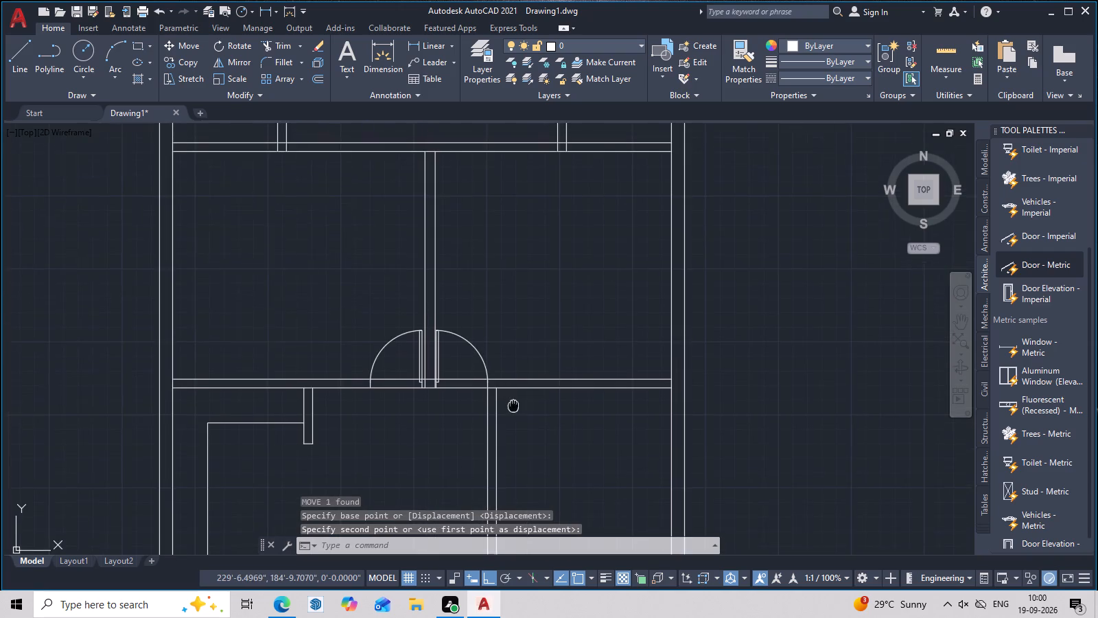
pyautogui.moveTo(515, 410); pyautogui.dragTo(515, 411, button='middle')
pyautogui.scroll(3, 472, 384)
pyautogui.moveTo(428, 363); pyautogui.dragTo(458, 341, button='middle')
pyautogui.press('Escape')
pyautogui.moveTo(434, 420); pyautogui.dragTo(496, 398, button='middle')
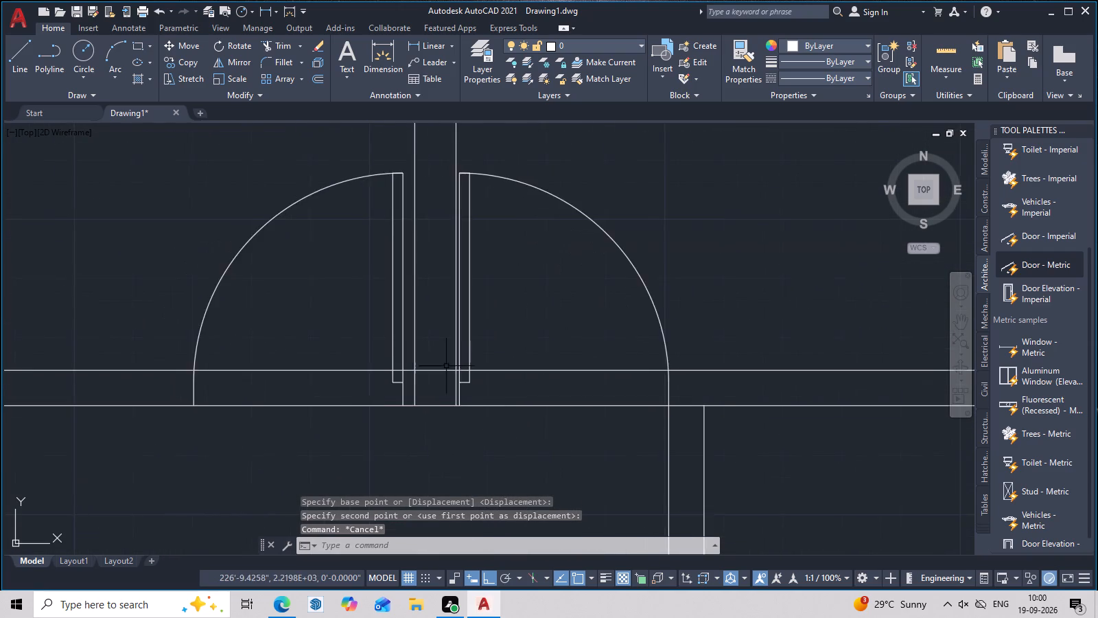
pyautogui.scroll(2, 445, 364)
pyautogui.write('tr')
pyautogui.press('space')
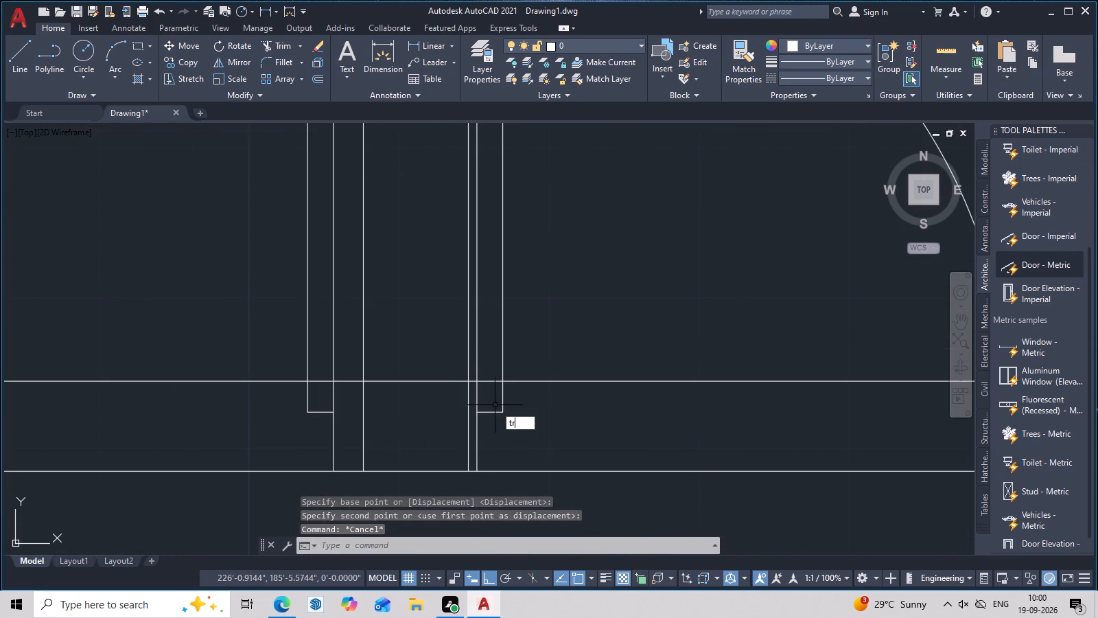
pyautogui.click(489, 383)
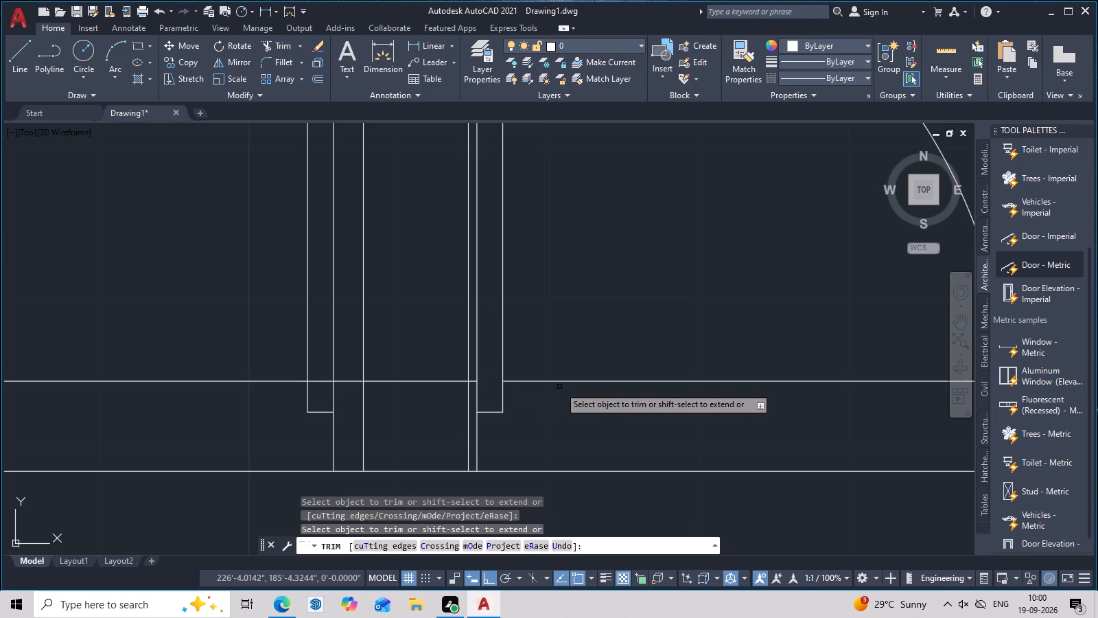
pyautogui.click(561, 382)
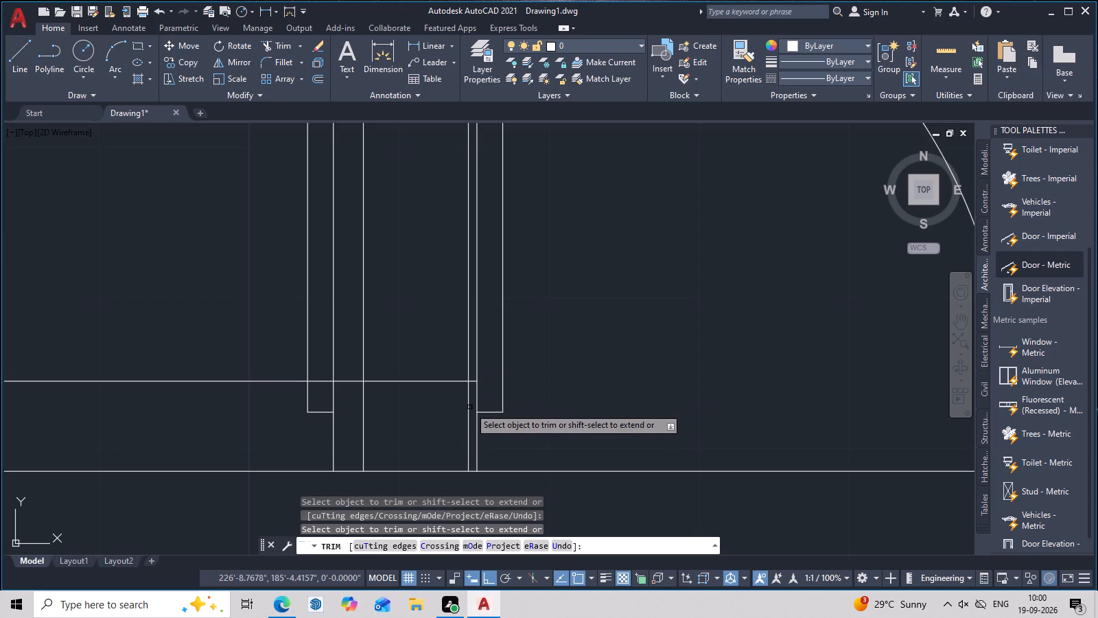
# Trim the dividing wall's two lines inside the middle horizontal wall, plus the upper line between them and across the west door's leaf.
pyautogui.click(469, 407)
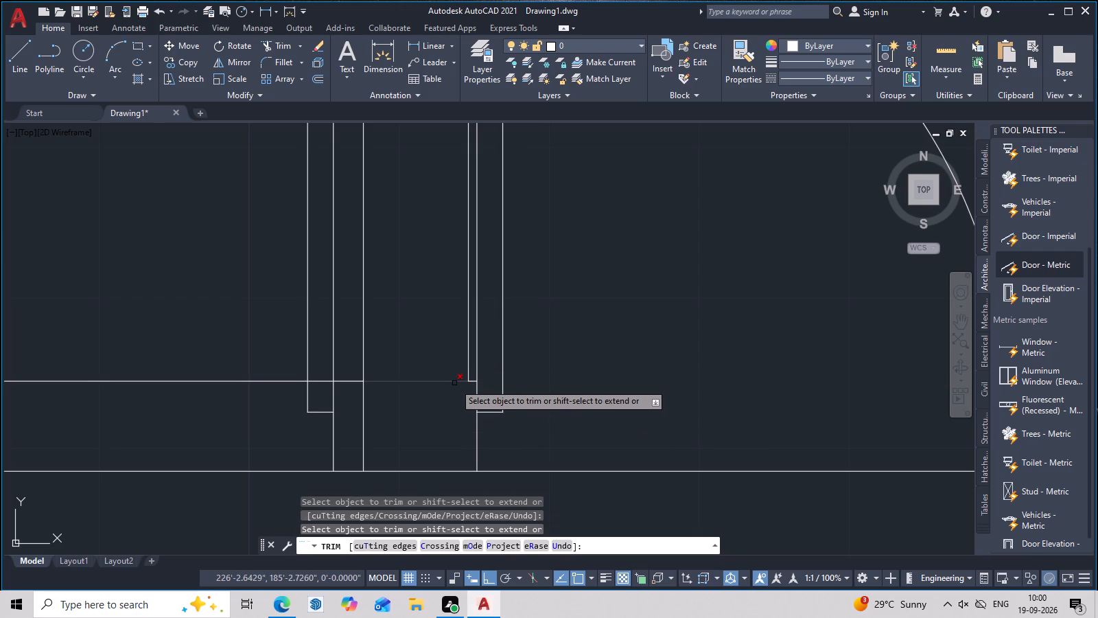
pyautogui.click(454, 383)
pyautogui.click(360, 410)
pyautogui.click(373, 393)
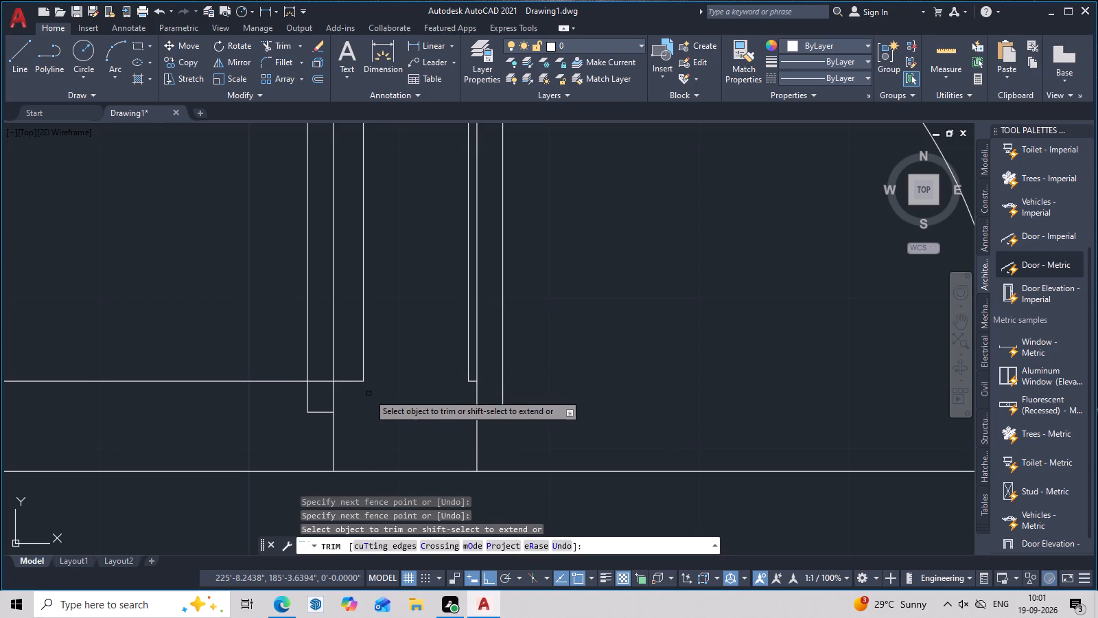
pyautogui.click(319, 380)
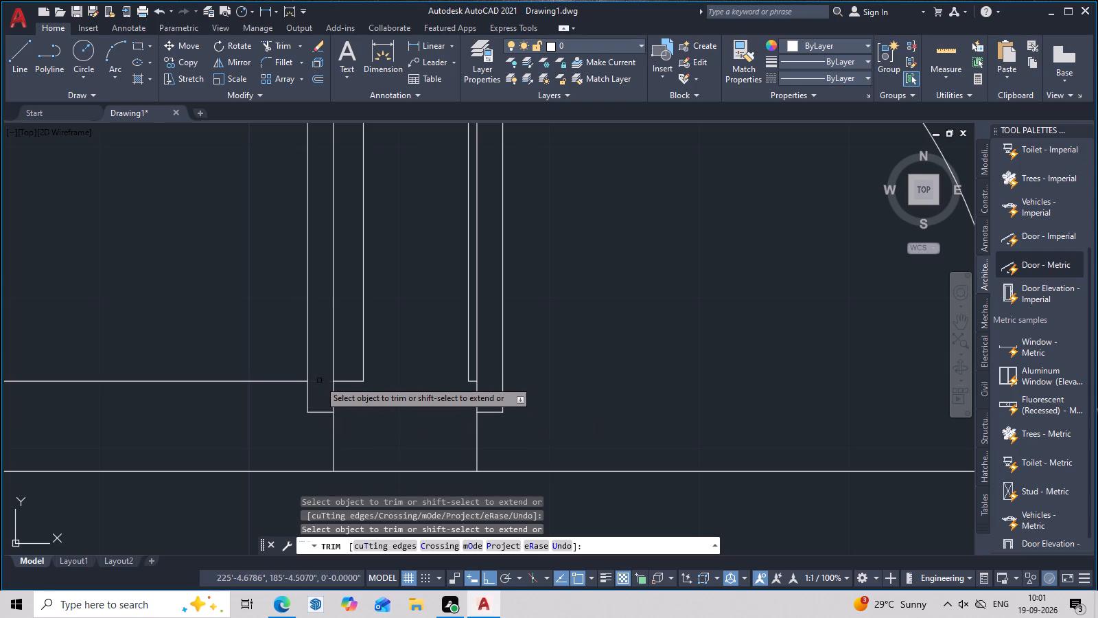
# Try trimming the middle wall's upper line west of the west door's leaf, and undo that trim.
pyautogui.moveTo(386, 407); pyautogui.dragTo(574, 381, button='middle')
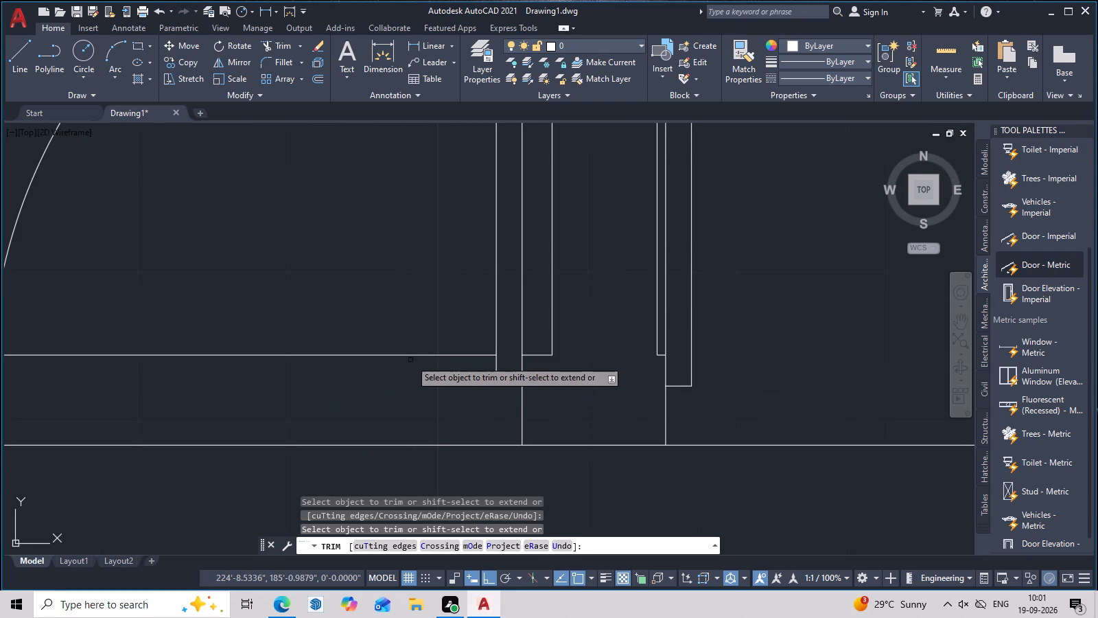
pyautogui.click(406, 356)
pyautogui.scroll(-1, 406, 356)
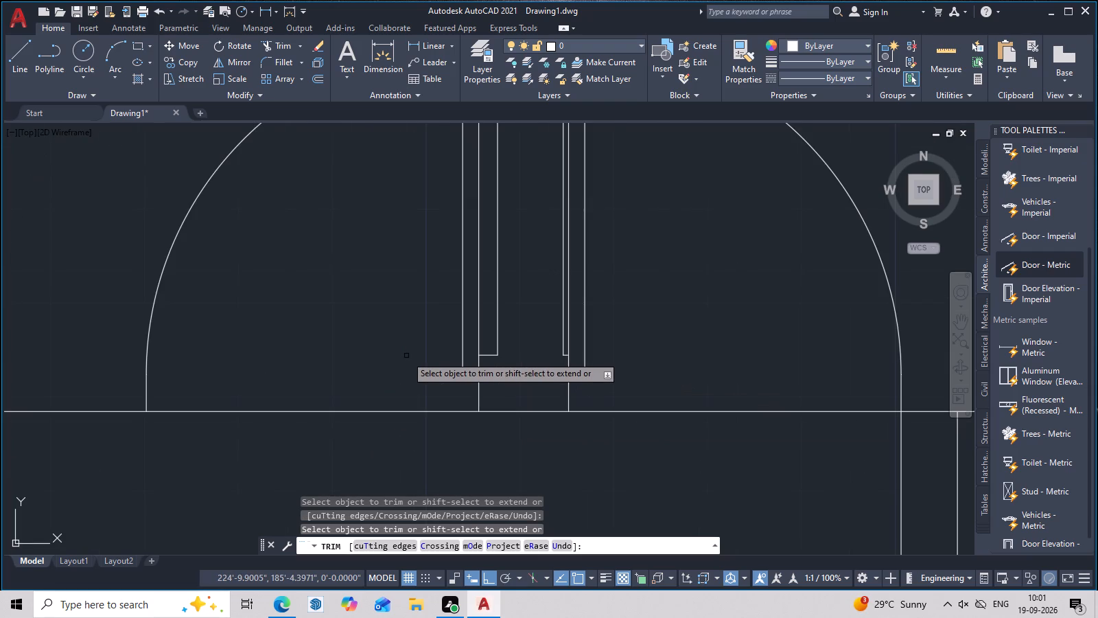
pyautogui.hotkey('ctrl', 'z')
# Trim the middle horizontal wall's upper line only across the west door's opening, from its leaf to its arc.
pyautogui.scroll(-4, 220, 365)
pyautogui.moveTo(379, 387); pyautogui.dragTo(502, 396, button='middle')
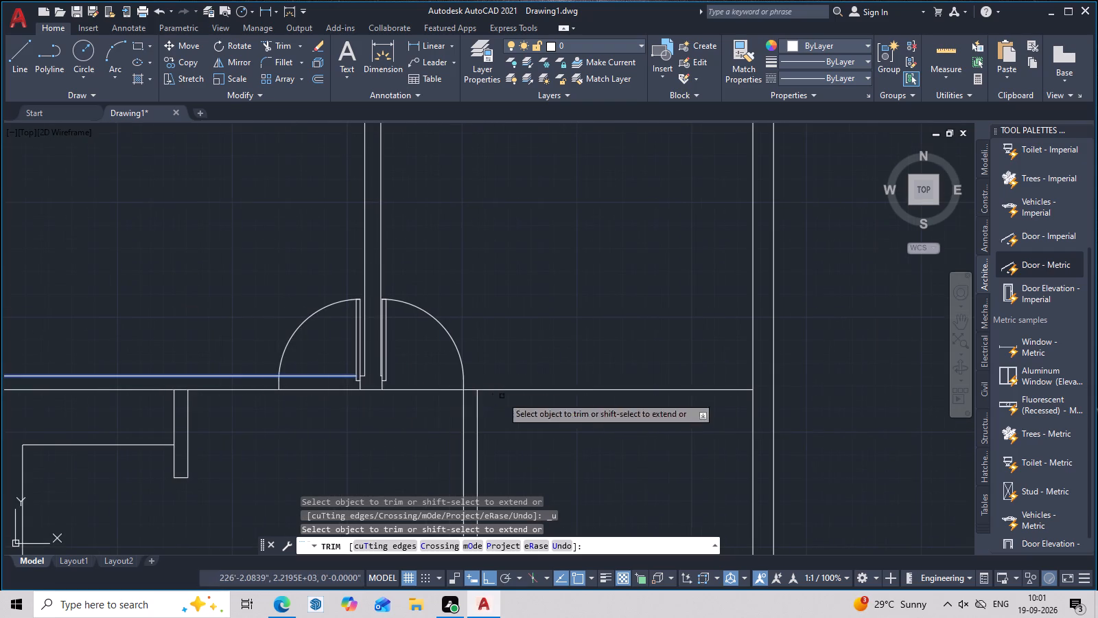
pyautogui.click(332, 378)
pyautogui.scroll(-3, 382, 380)
pyautogui.moveTo(422, 385); pyautogui.dragTo(480, 435, button='middle')
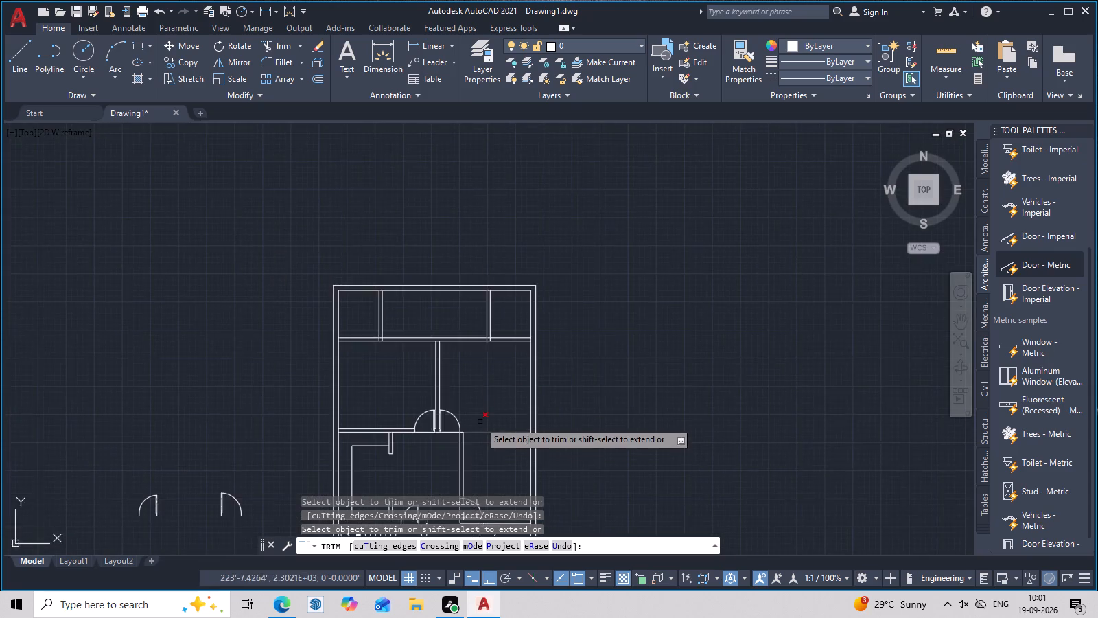
pyautogui.scroll(3, 480, 419)
pyautogui.moveTo(480, 417); pyautogui.dragTo(587, 332, button='middle')
pyautogui.press('Escape')
pyautogui.scroll(-3, 594, 350)
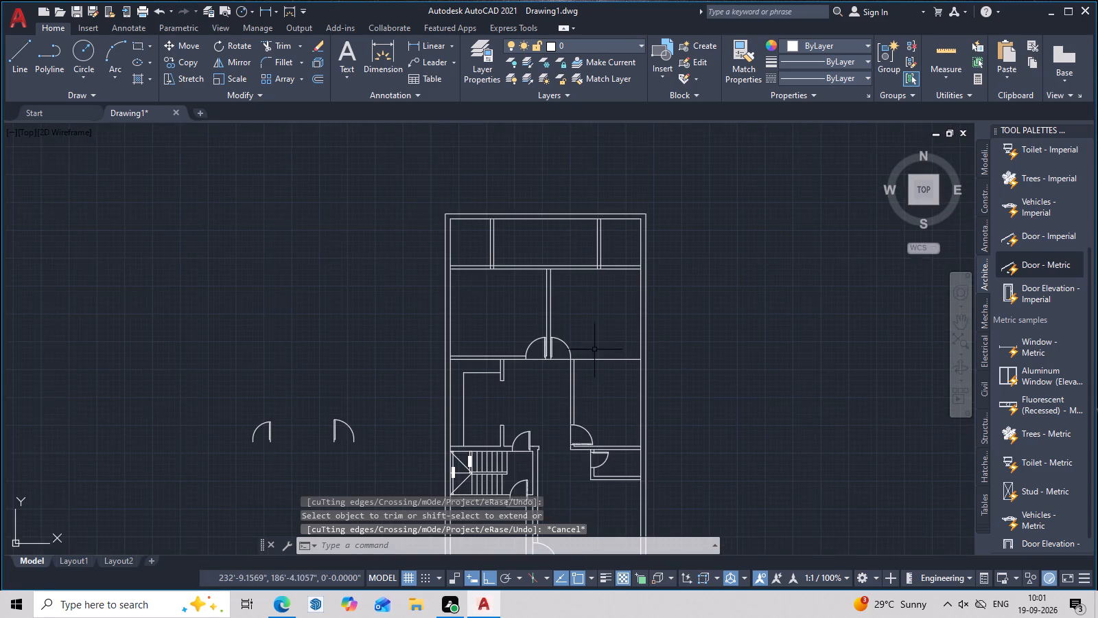
# Undo the last round of trims around the paired doors on the middle horizontal wall.
pyautogui.moveTo(594, 357); pyautogui.dragTo(591, 370, button='middle')
pyautogui.hotkey('ctrl', 'z')
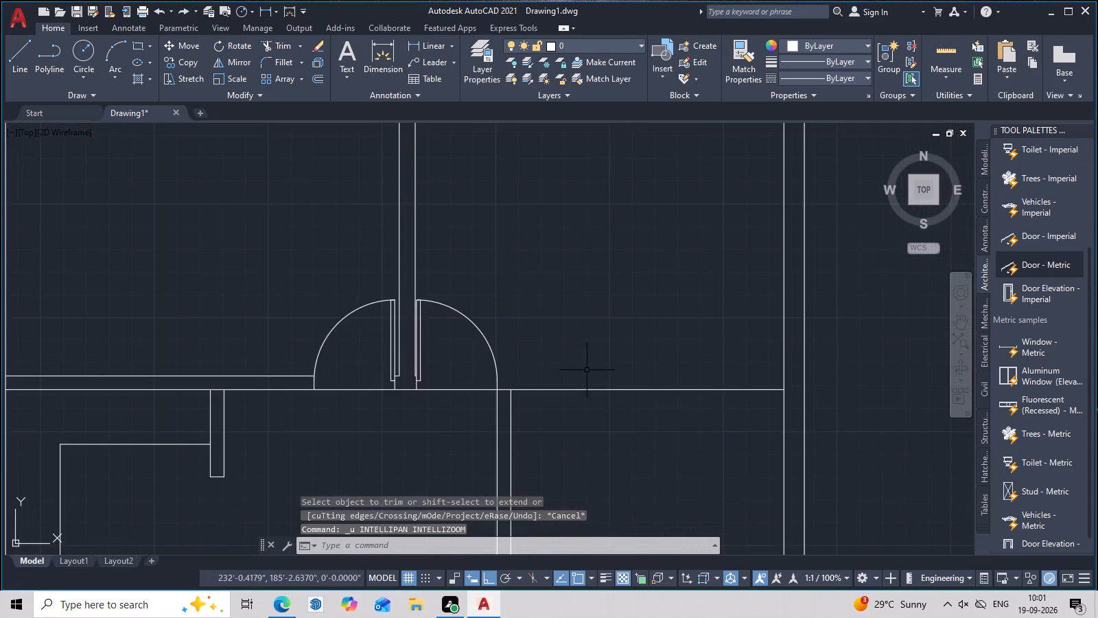
pyautogui.hotkey('ctrl', 'z')
# Trim the middle horizontal wall's upper line across the east door's opening and across that door's leaf.
pyautogui.scroll(-6, 579, 342)
pyautogui.moveTo(560, 356); pyautogui.dragTo(535, 363, button='middle')
pyautogui.scroll(2, 535, 363)
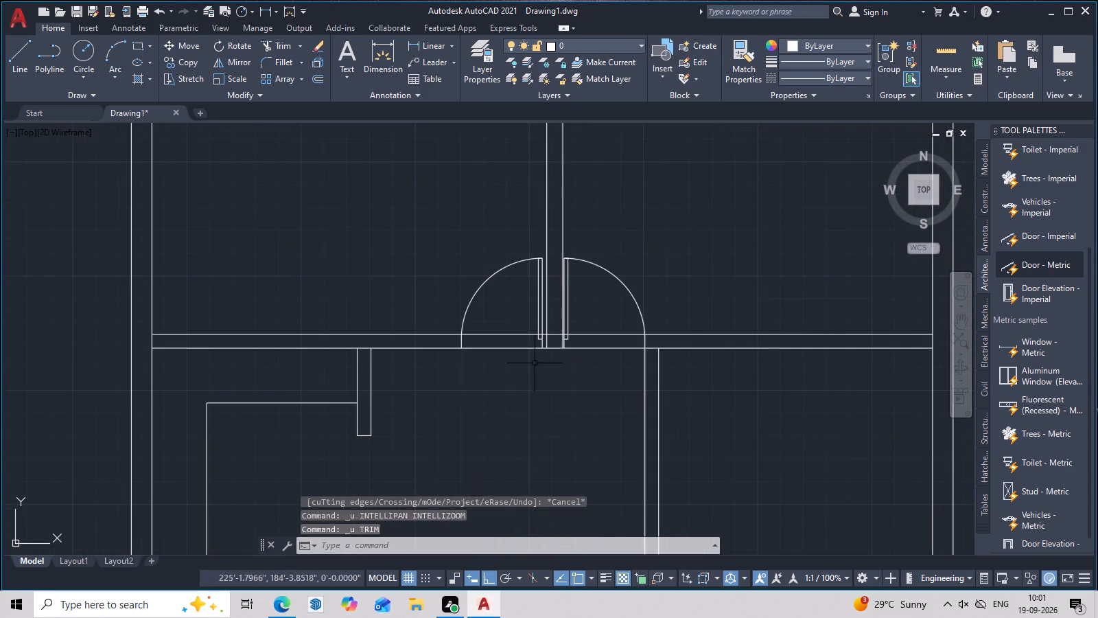
pyautogui.write('tr')
pyautogui.press('space')
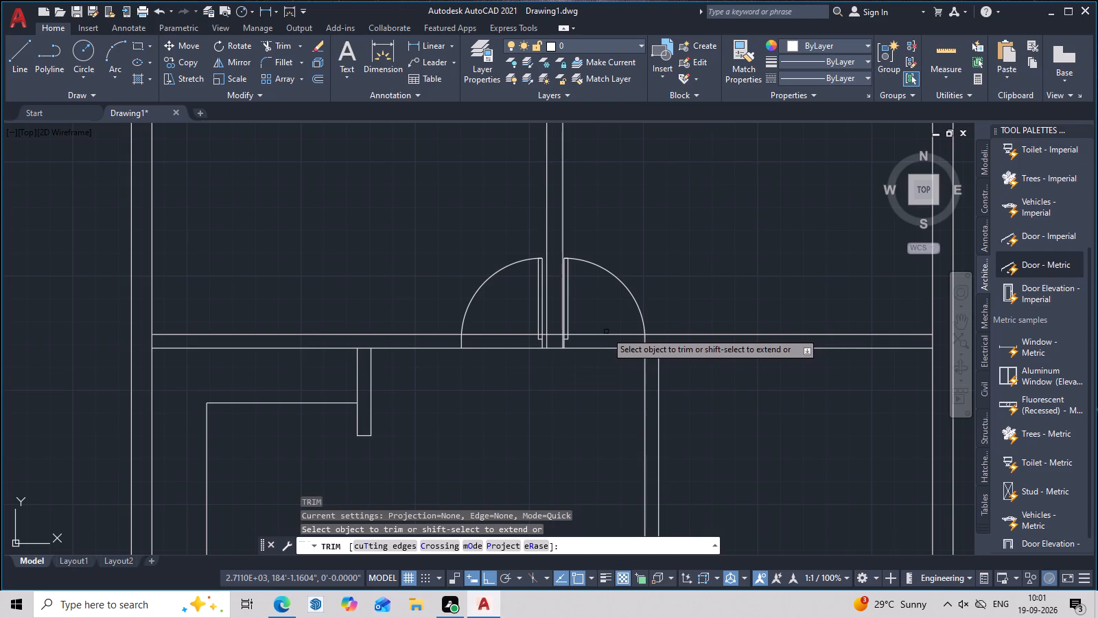
pyautogui.click(607, 335)
pyautogui.scroll(7, 563, 337)
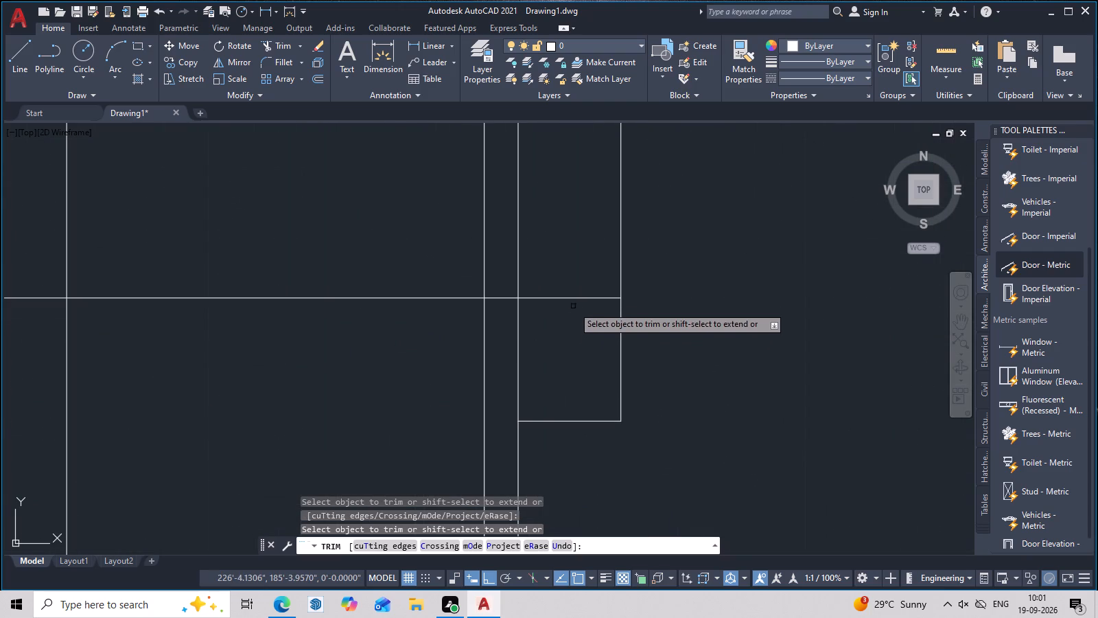
pyautogui.click(578, 295)
pyautogui.click(571, 314)
pyautogui.scroll(-3, 571, 314)
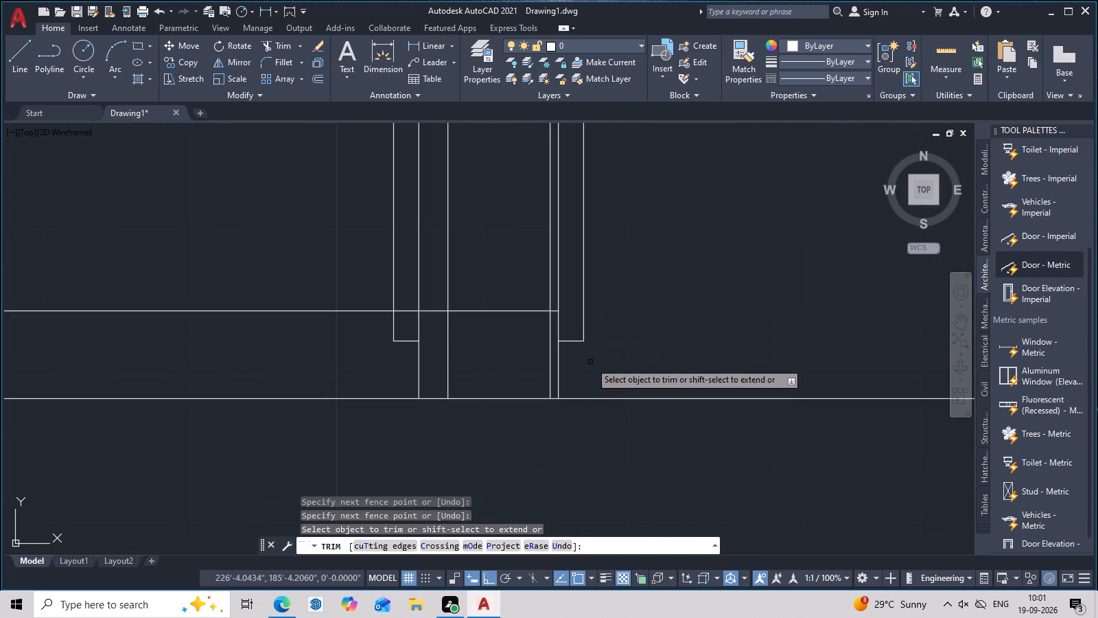
# Trim the dividing wall's two lines inside the middle horizontal wall, plus the upper line between them and across the west door's leaf.
pyautogui.moveTo(590, 362); pyautogui.dragTo(605, 327, button='middle')
pyautogui.scroll(-4, 606, 323)
pyautogui.moveTo(611, 331); pyautogui.dragTo(571, 341, button='middle')
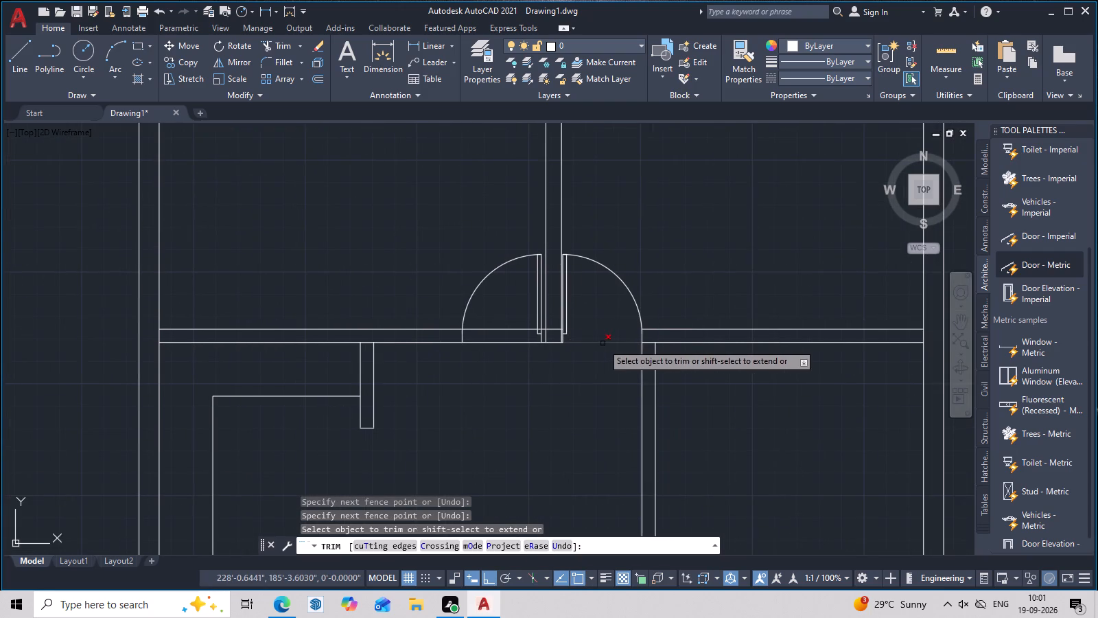
pyautogui.scroll(3, 583, 332)
pyautogui.moveTo(530, 331); pyautogui.dragTo(549, 329, button='middle')
pyautogui.scroll(2, 487, 312)
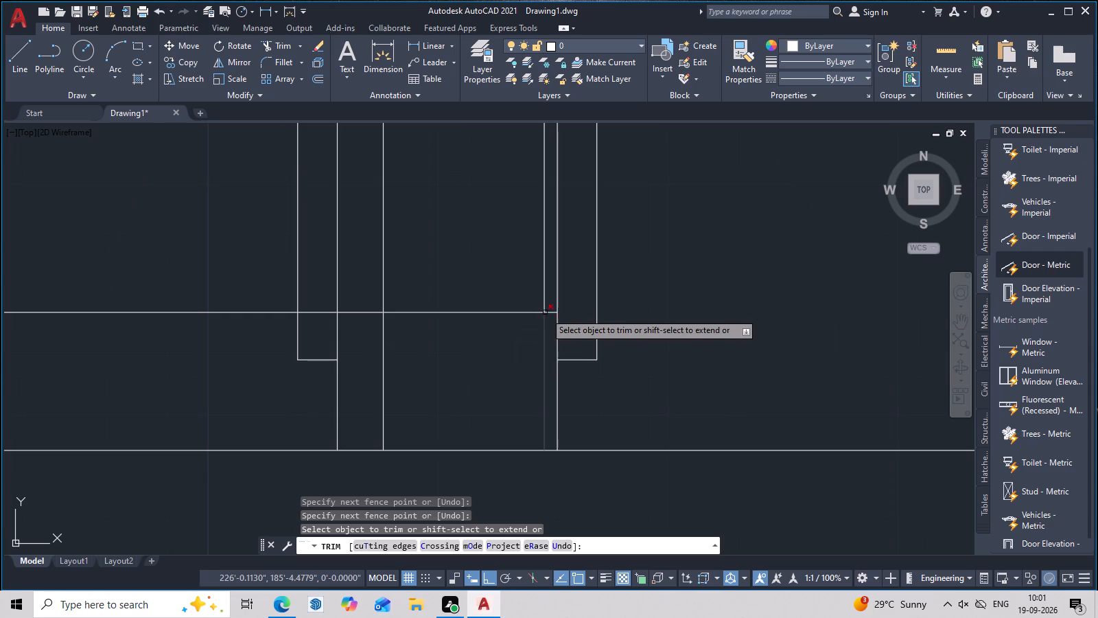
pyautogui.click(542, 331)
pyautogui.click(545, 328)
pyautogui.moveTo(475, 307); pyautogui.dragTo(471, 328)
pyautogui.click(381, 339)
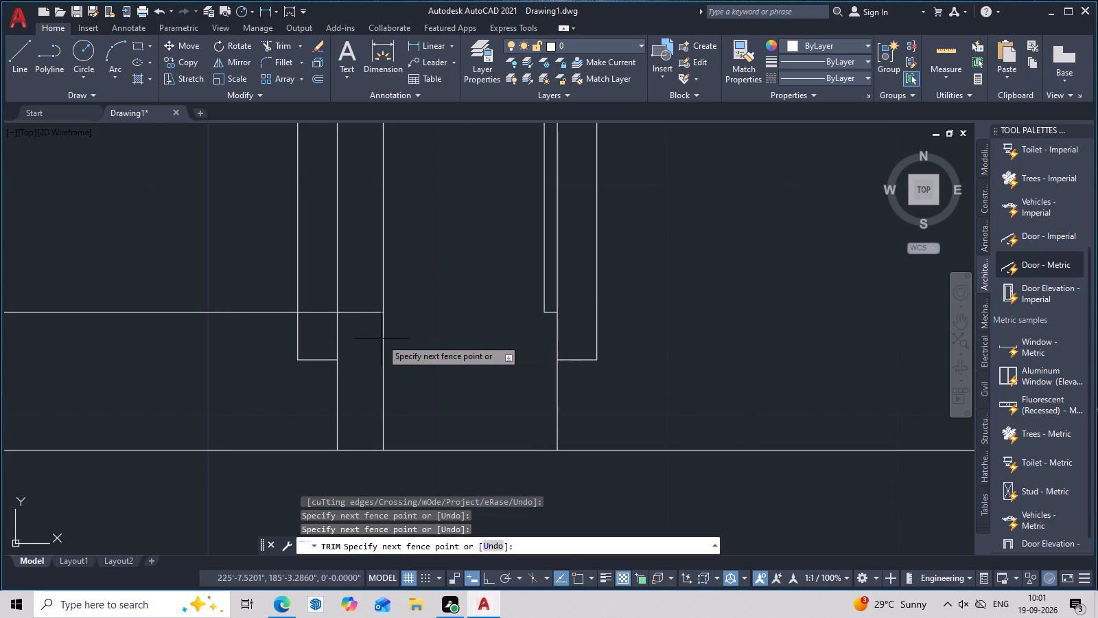
pyautogui.moveTo(395, 334); pyautogui.dragTo(370, 347)
pyautogui.click(322, 310)
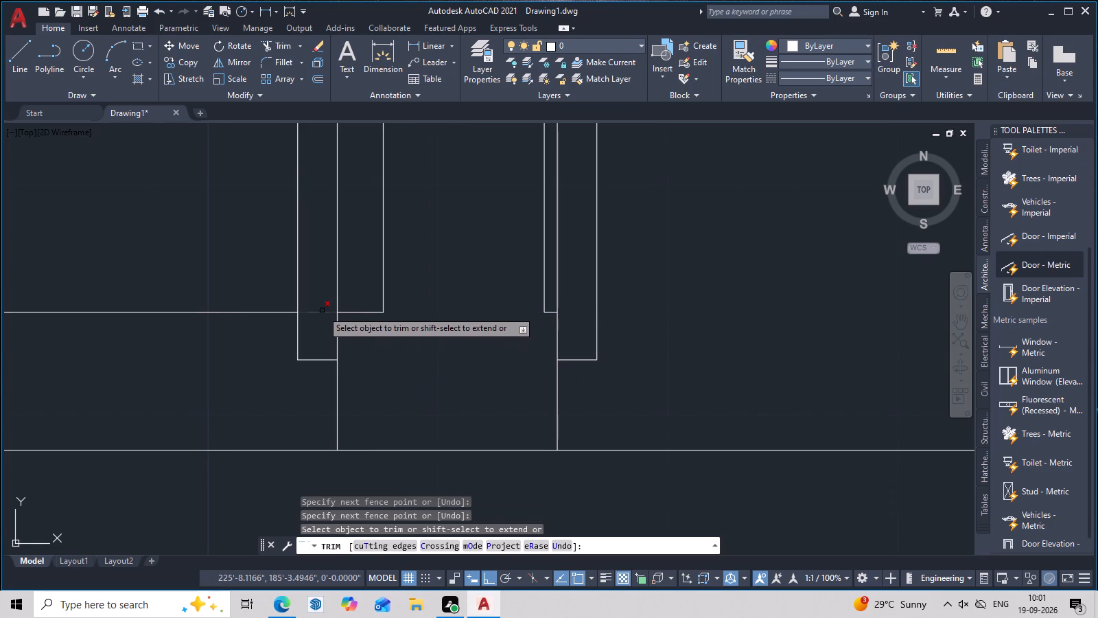
# Trim the middle horizontal wall's upper line across the west door's opening, from its leaf to its arc.
pyautogui.scroll(-4, 270, 312)
pyautogui.moveTo(270, 312); pyautogui.dragTo(469, 339, button='middle')
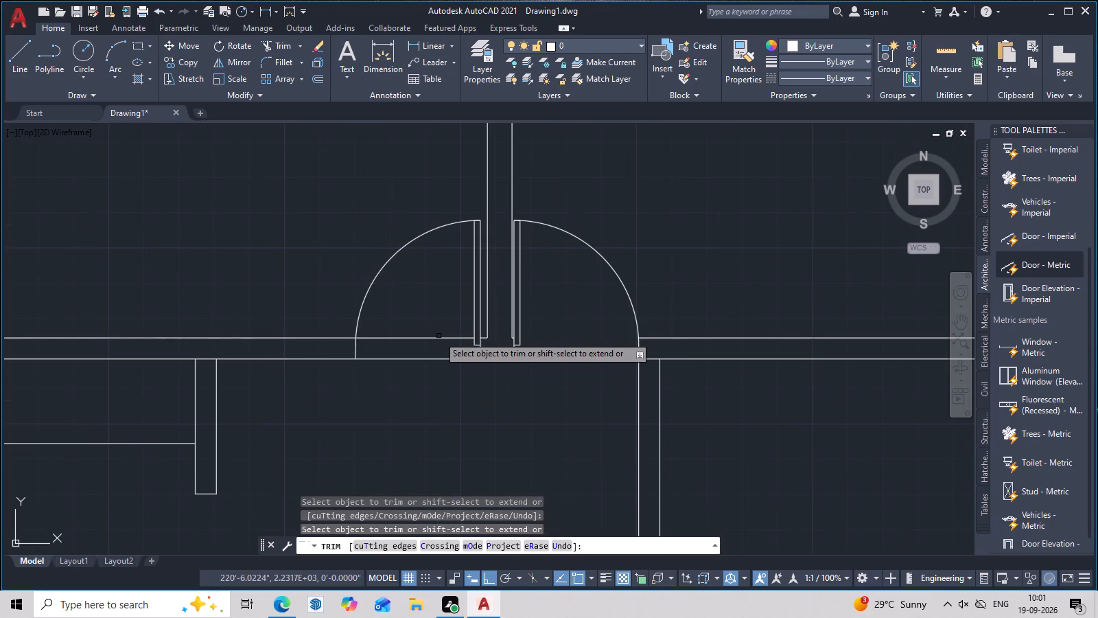
pyautogui.click(439, 336)
pyautogui.click(437, 341)
pyautogui.scroll(-3, 437, 341)
pyautogui.moveTo(443, 356); pyautogui.dragTo(441, 390, button='middle')
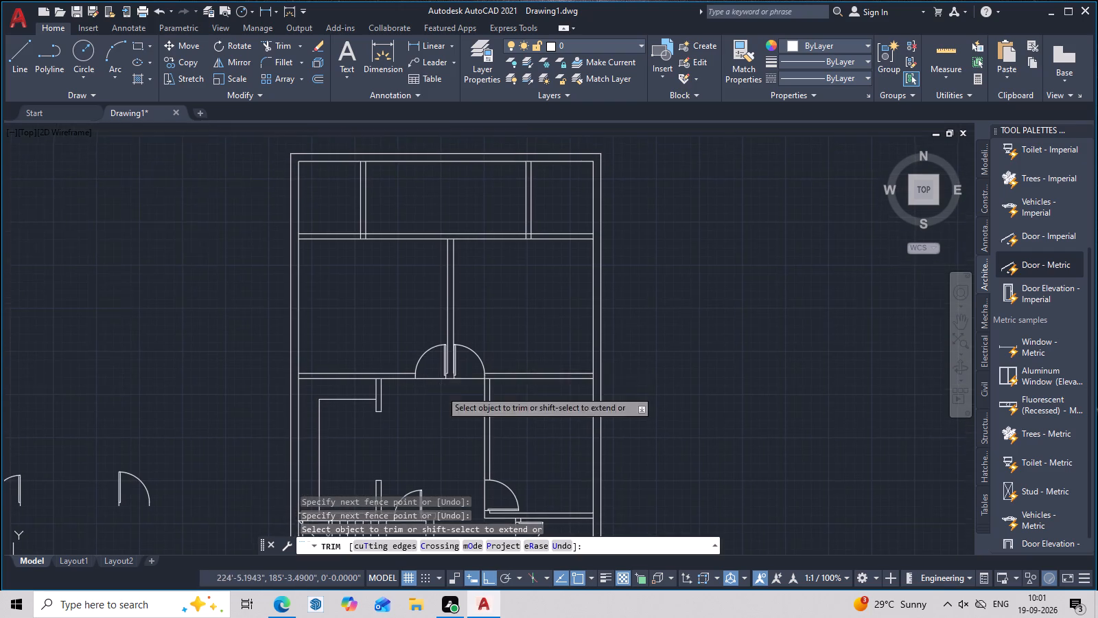
# Review the trimmed paired-door openings and the rest of the floor plan.
pyautogui.scroll(3, 520, 355)
pyautogui.moveTo(520, 354); pyautogui.dragTo(640, 358, button='middle')
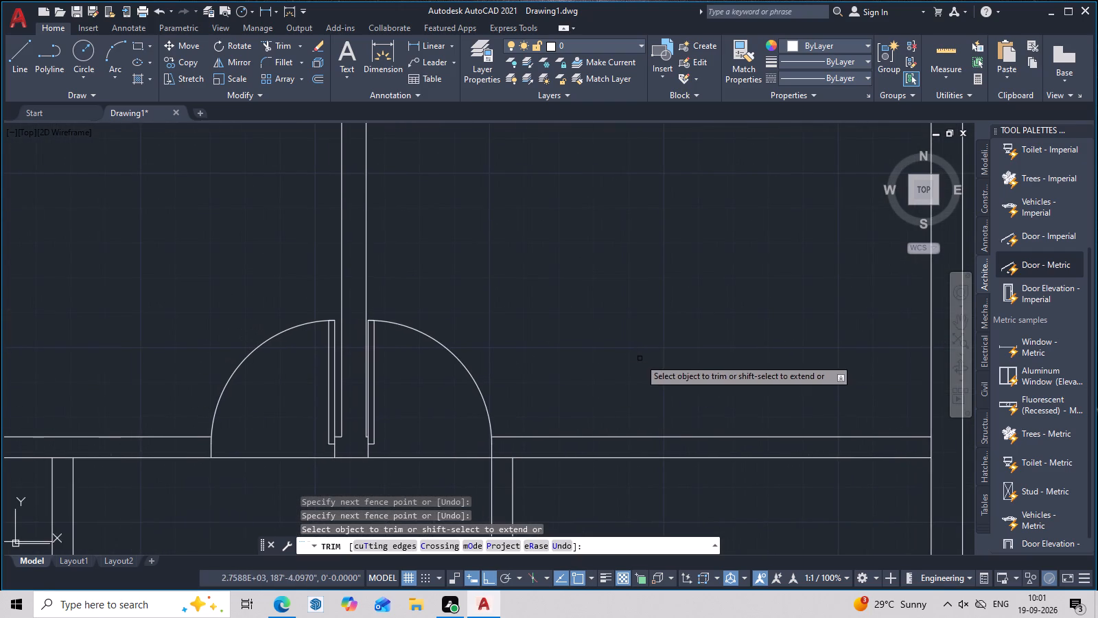
pyautogui.scroll(-2, 569, 338)
pyautogui.moveTo(569, 338); pyautogui.dragTo(544, 409, button='middle')
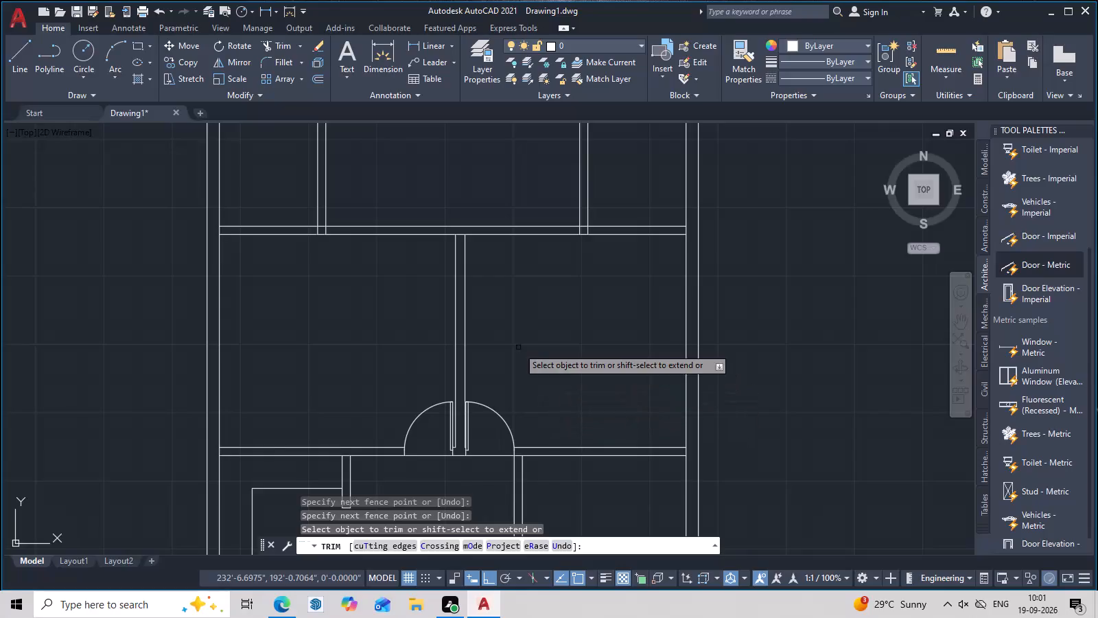
pyautogui.moveTo(513, 329); pyautogui.dragTo(609, 423, button='middle')
pyautogui.scroll(-2, 556, 236)
pyautogui.moveTo(610, 358); pyautogui.dragTo(633, 222, button='middle')
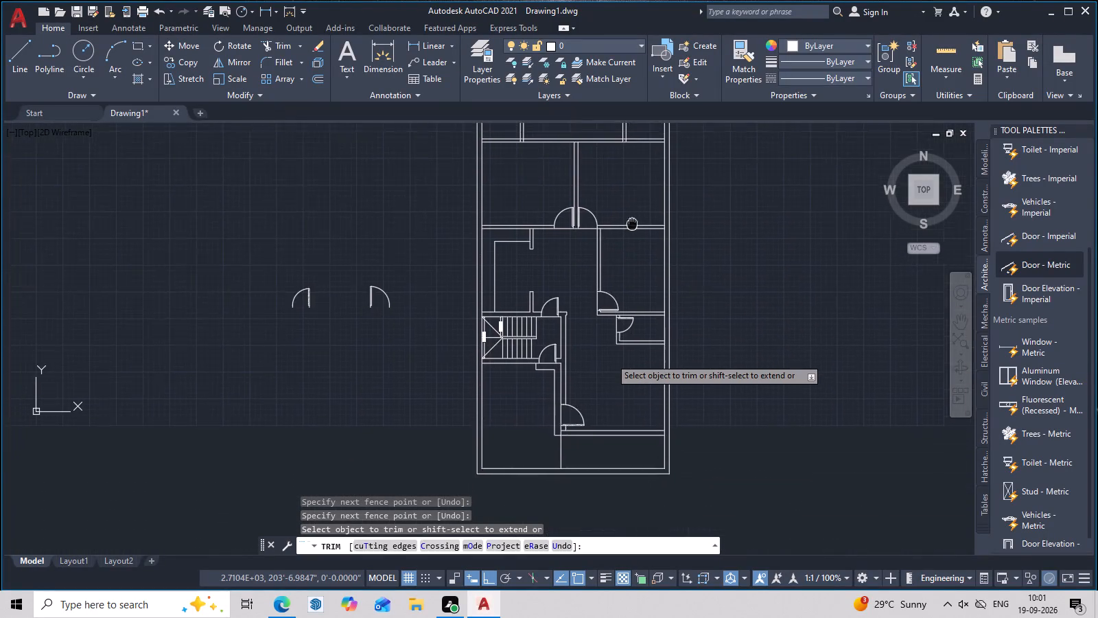
pyautogui.moveTo(633, 222); pyautogui.dragTo(659, 264, button='middle')
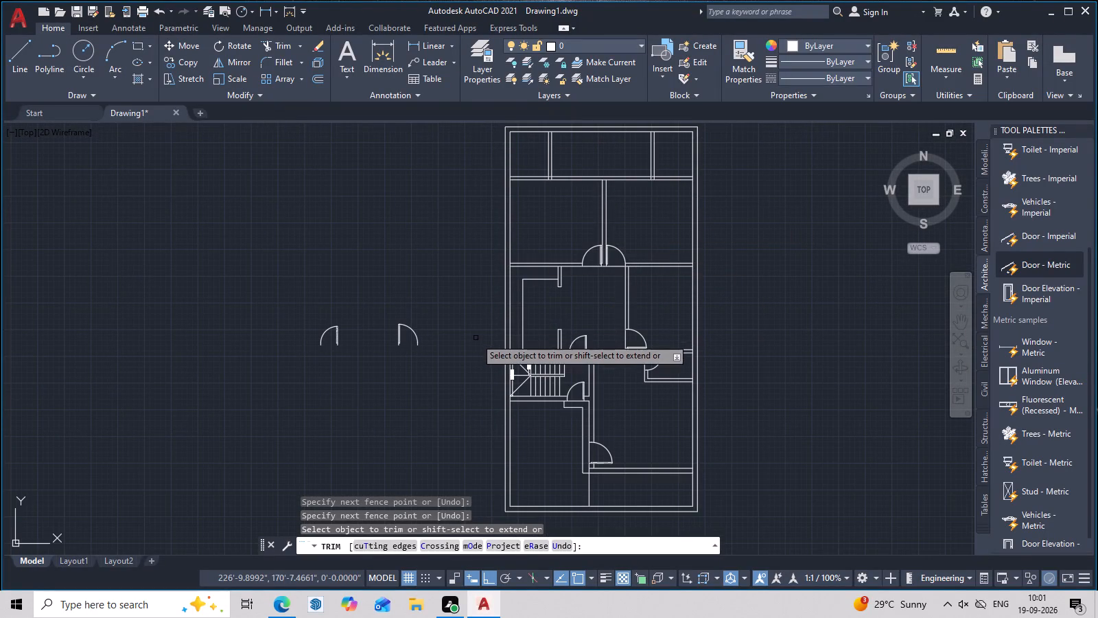
# Finish trimming and narrow the west spare door outside the plan to about 2'-3.56".
pyautogui.scroll(3, 434, 333)
pyautogui.scroll(-3, 417, 335)
pyautogui.moveTo(415, 341); pyautogui.dragTo(574, 356, button='middle')
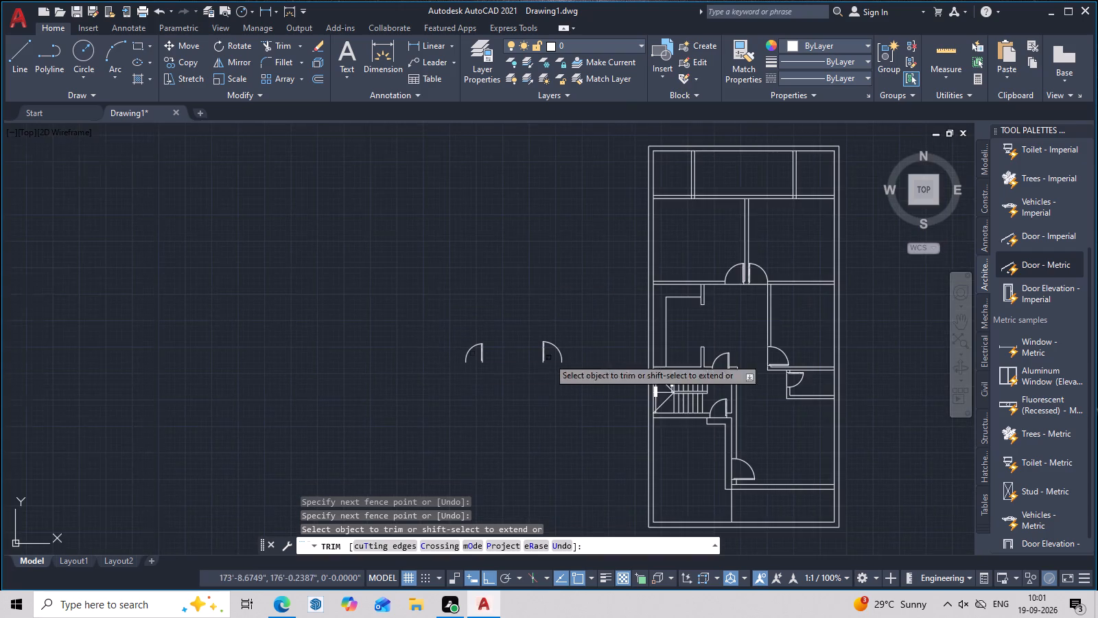
pyautogui.scroll(3, 471, 354)
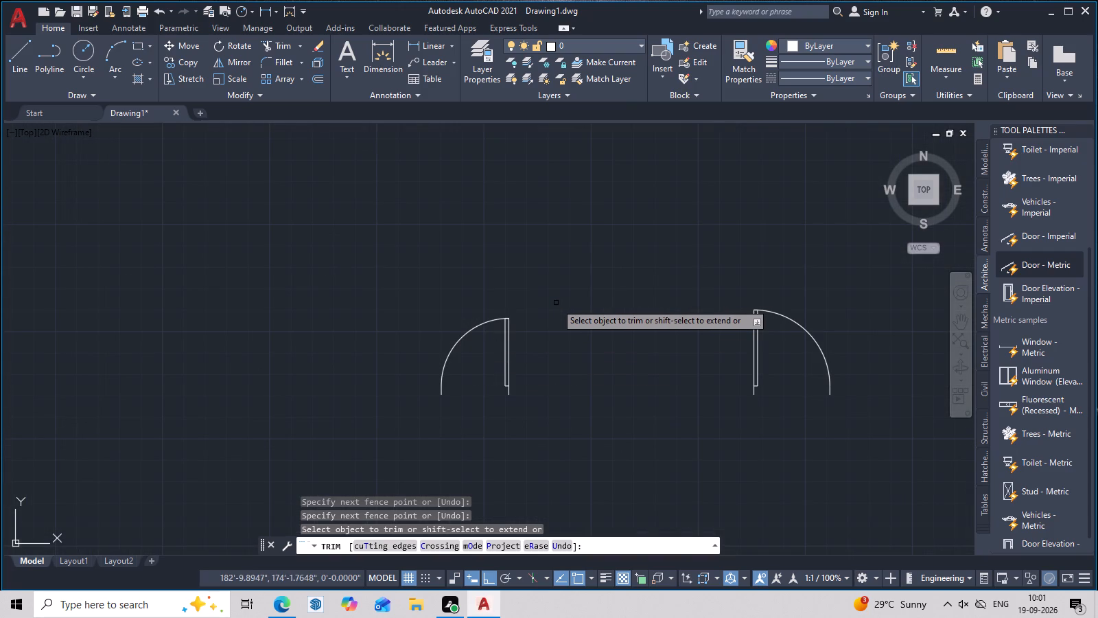
pyautogui.press('space')
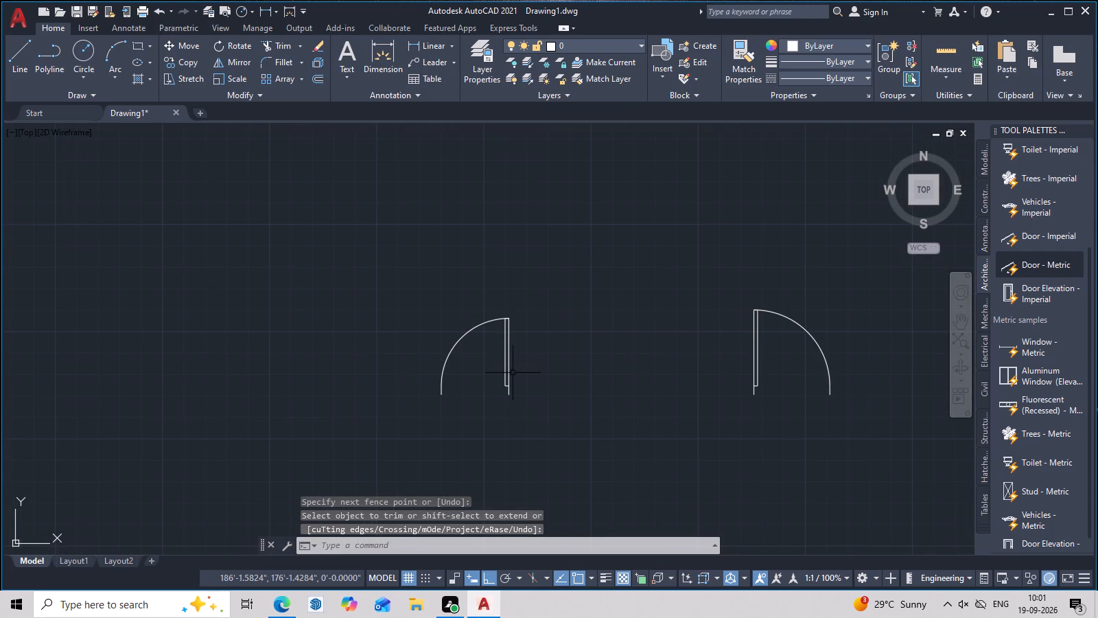
pyautogui.click(506, 376)
pyautogui.scroll(3, 465, 380)
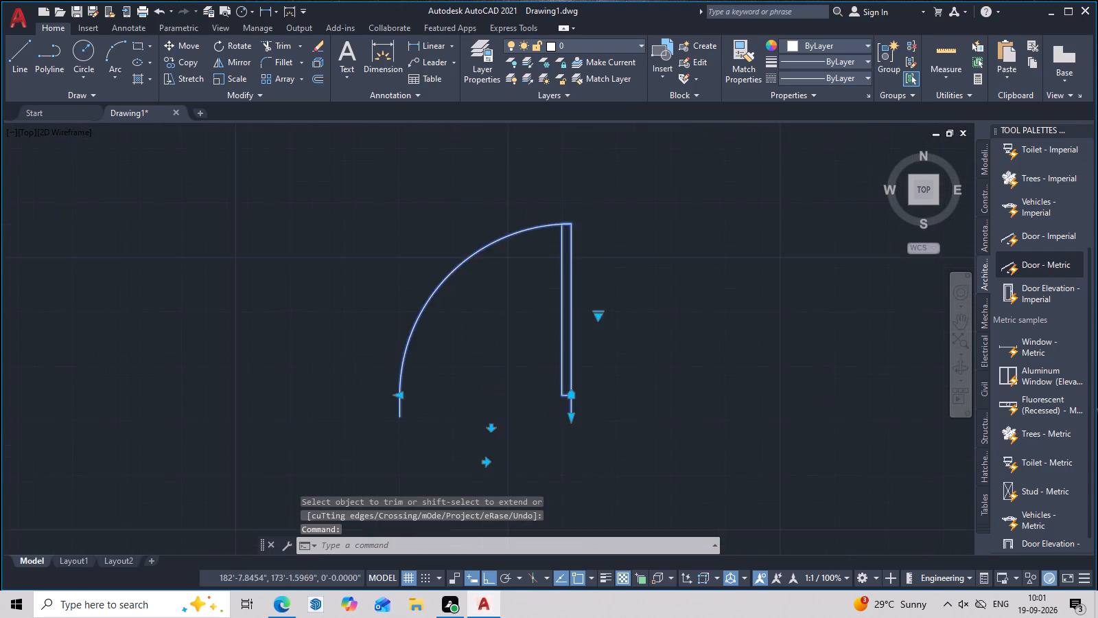
pyautogui.click(358, 409)
pyautogui.click(358, 409)
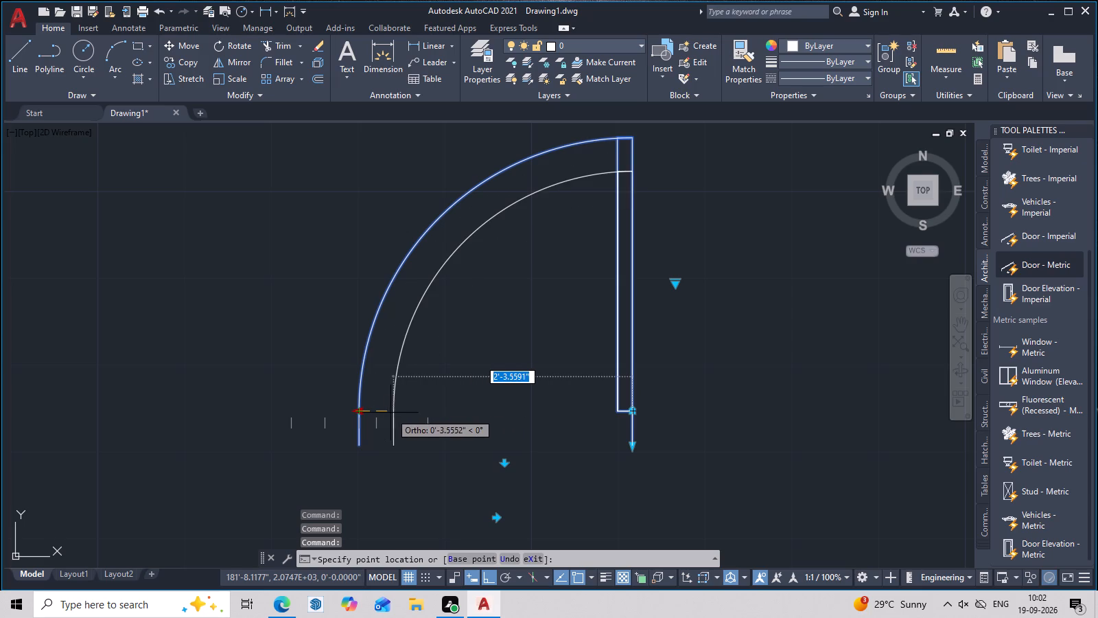
pyautogui.click(390, 413)
pyautogui.scroll(-2, 543, 413)
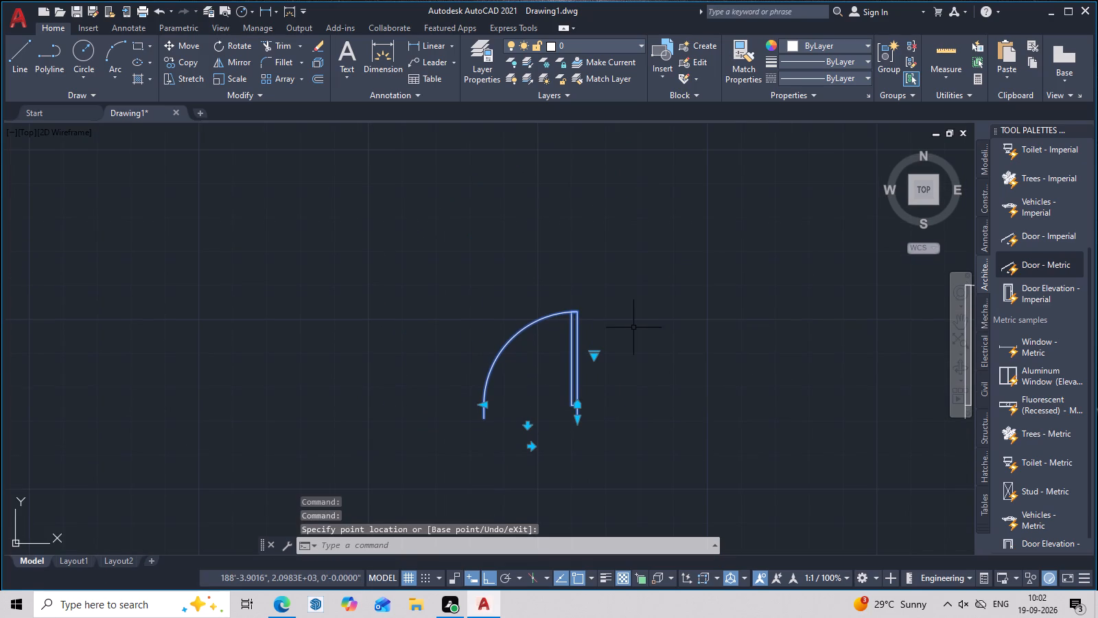
pyautogui.press('Escape')
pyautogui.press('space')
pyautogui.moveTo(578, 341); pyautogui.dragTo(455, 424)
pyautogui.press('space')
# Copy the narrowed spare door from its leaf-side bottom end onto the upper horizontal wall's lower line, just west of the top row's west partition.
pyautogui.moveTo(592, 330); pyautogui.dragTo(428, 426)
pyautogui.click(418, 428)
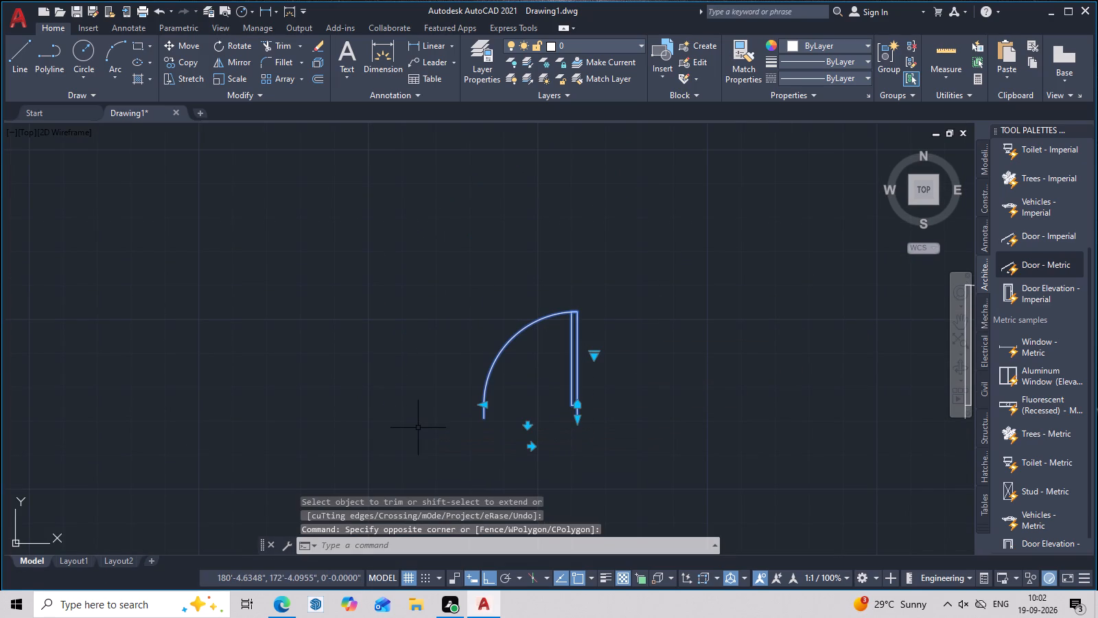
pyautogui.write('co')
pyautogui.press('space')
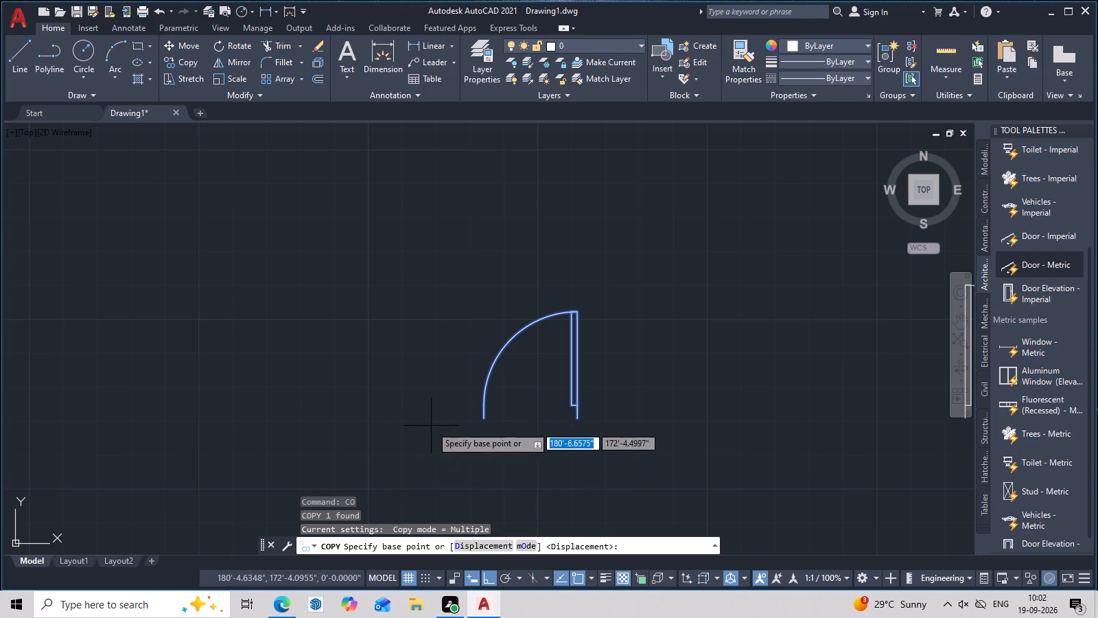
pyautogui.click(579, 422)
pyautogui.scroll(-3, 691, 388)
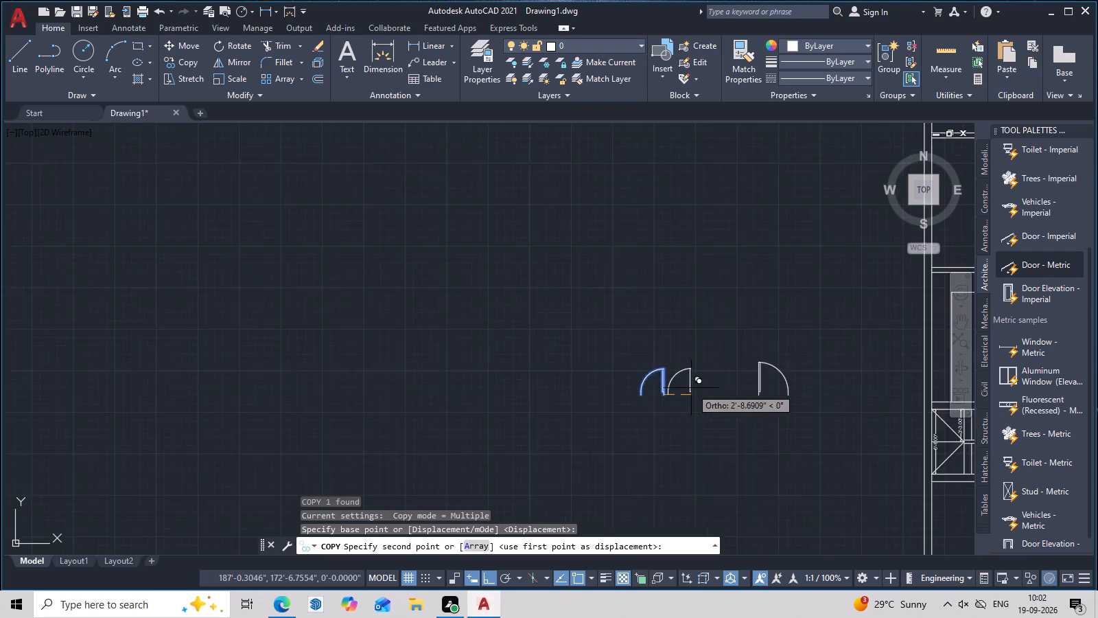
pyautogui.moveTo(689, 389); pyautogui.dragTo(295, 453, button='middle')
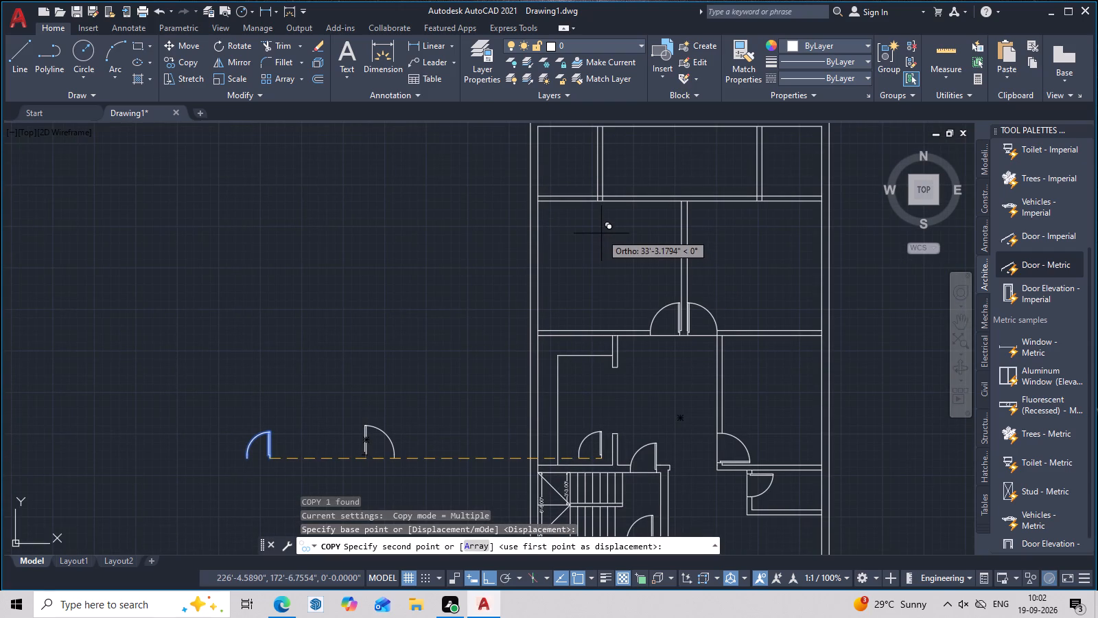
pyautogui.press('F8')
pyautogui.scroll(2, 598, 206)
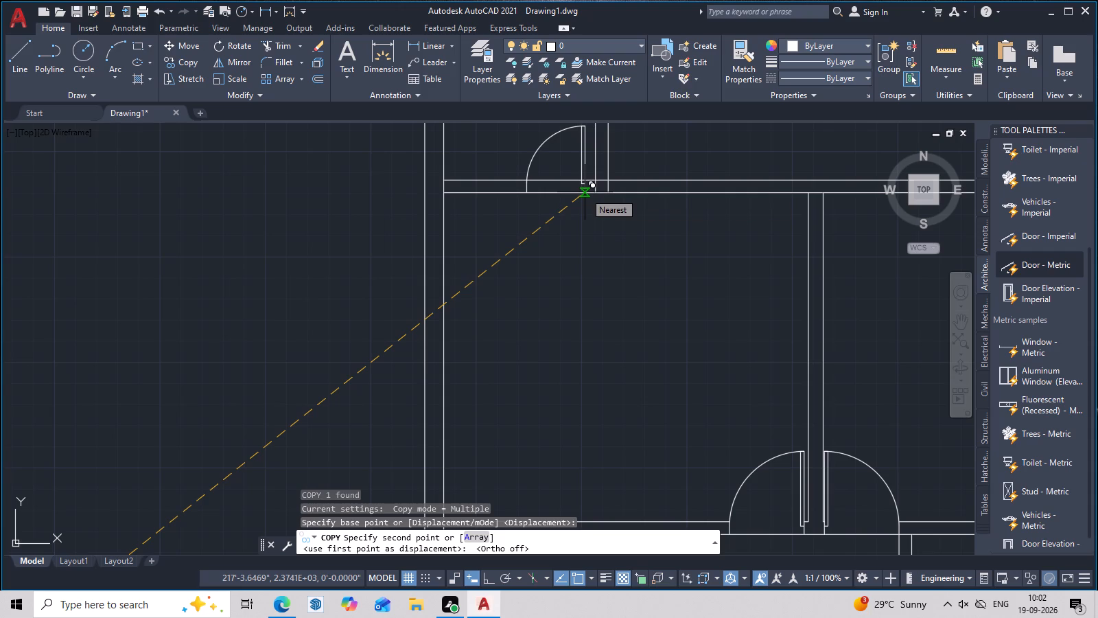
pyautogui.scroll(3, 587, 192)
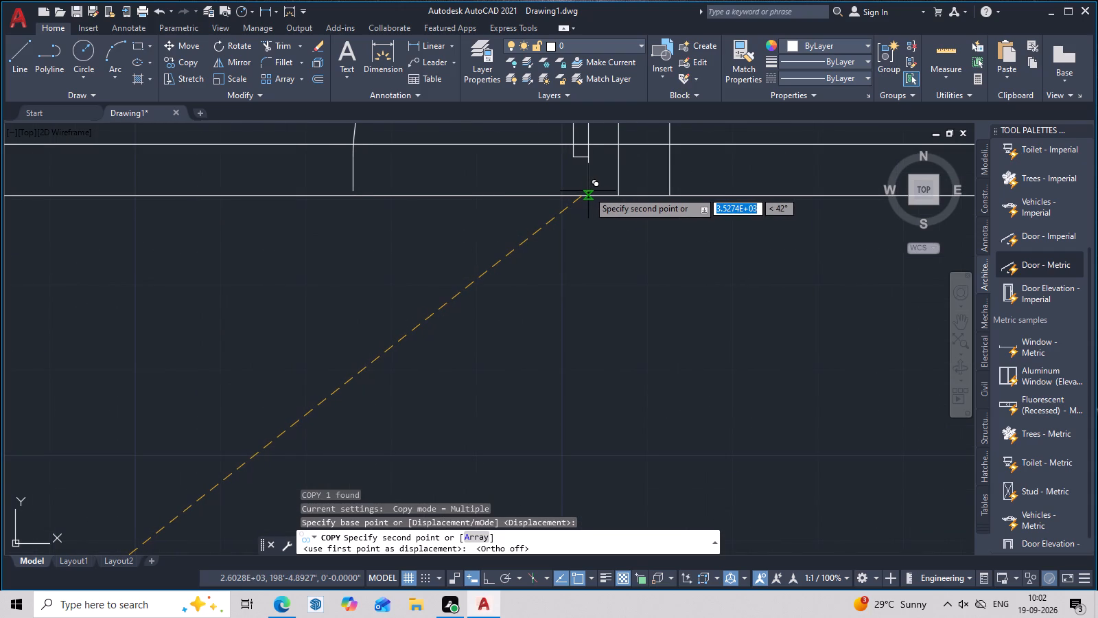
pyautogui.click(588, 191)
pyautogui.scroll(-3, 592, 225)
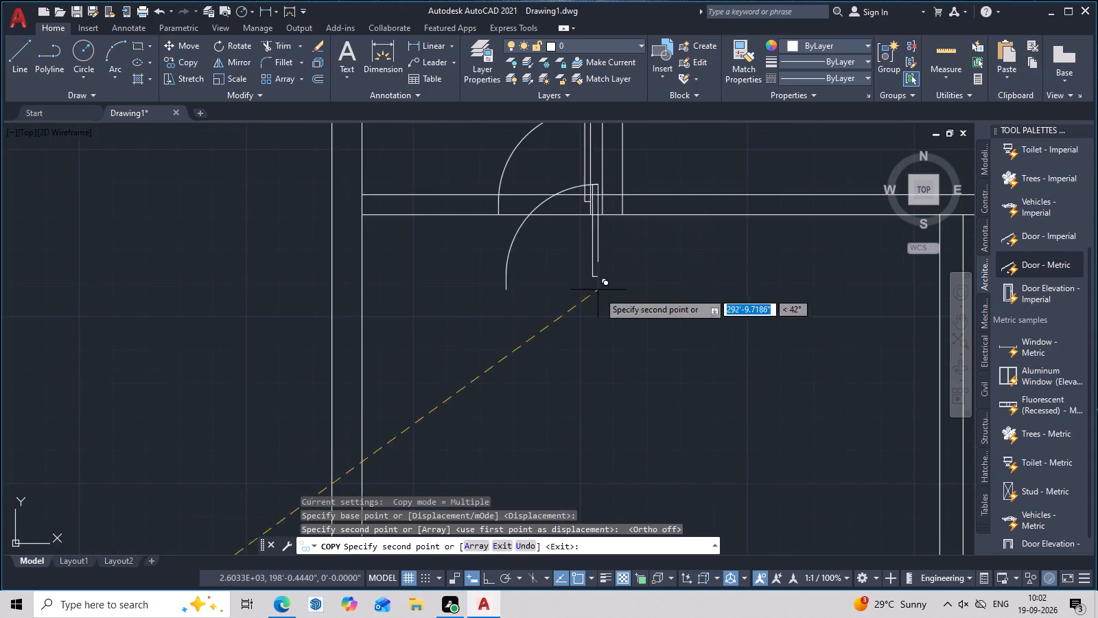
pyautogui.scroll(-1, 598, 292)
pyautogui.moveTo(579, 352); pyautogui.dragTo(546, 385, button='middle')
pyautogui.press('Escape')
pyautogui.scroll(3, 628, 292)
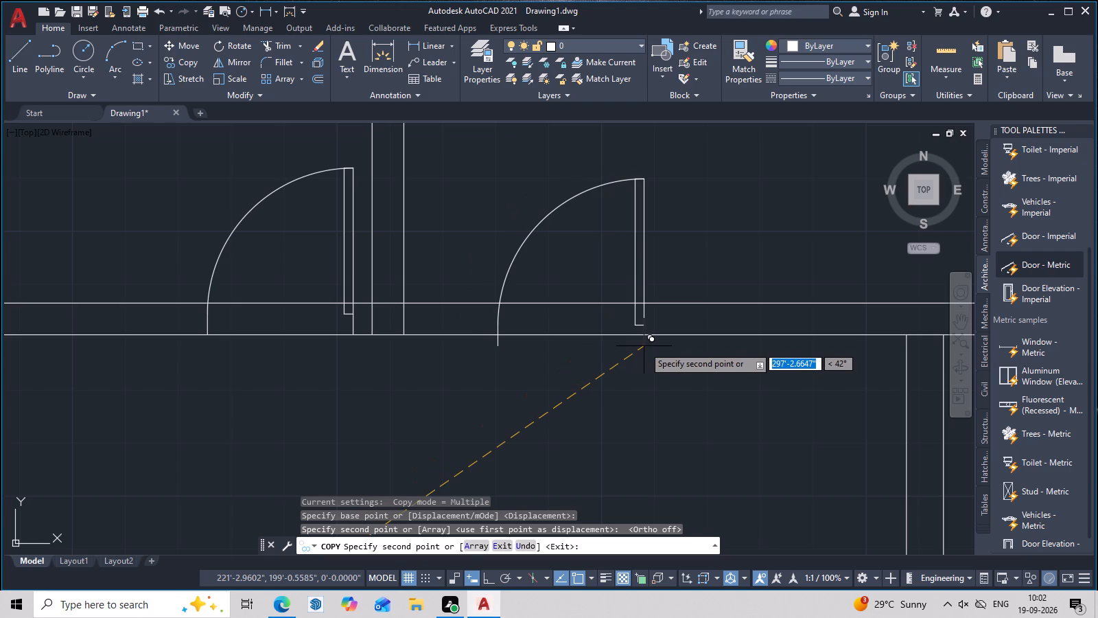
pyautogui.press('Escape')
# Mirror the narrowed spare door about a vertical line just east of it, keeping the source door.
pyautogui.scroll(-3, 459, 374)
pyautogui.moveTo(459, 385); pyautogui.dragTo(644, 262, button='middle')
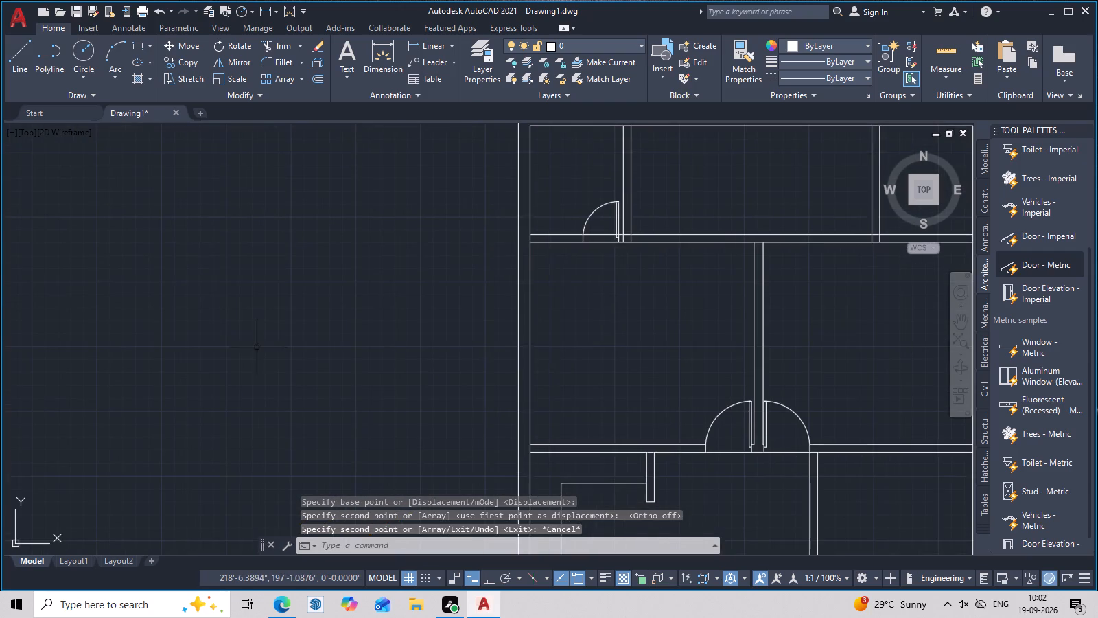
pyautogui.scroll(-3, 312, 350)
pyautogui.moveTo(316, 389); pyautogui.dragTo(459, 368, button='middle')
pyautogui.scroll(3, 419, 393)
pyautogui.moveTo(417, 367); pyautogui.dragTo(279, 455)
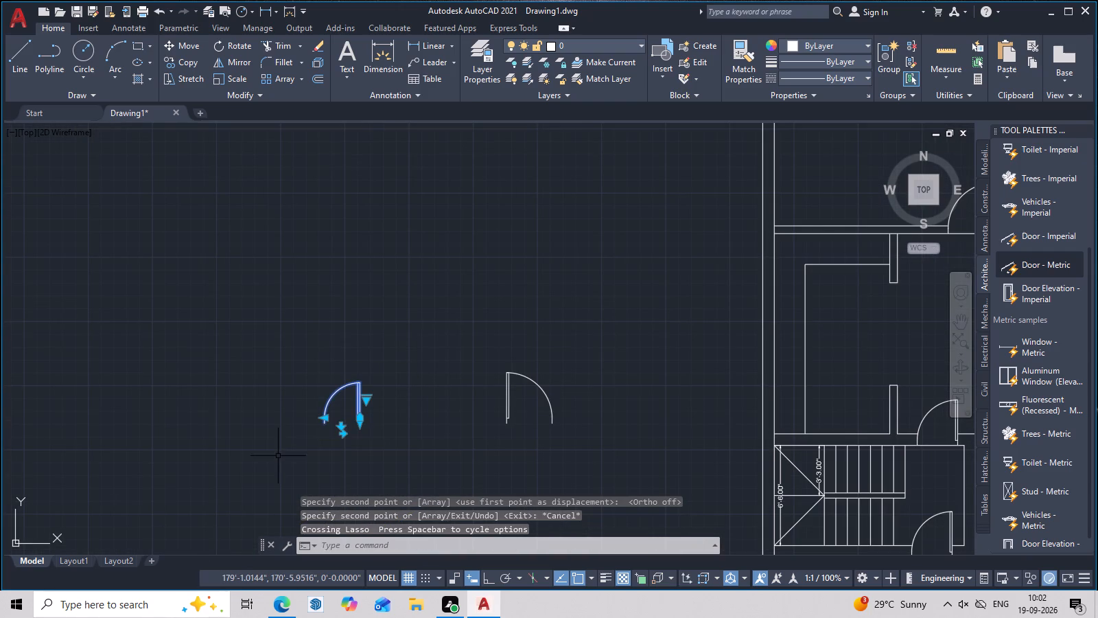
pyautogui.write('mi')
pyautogui.press('space')
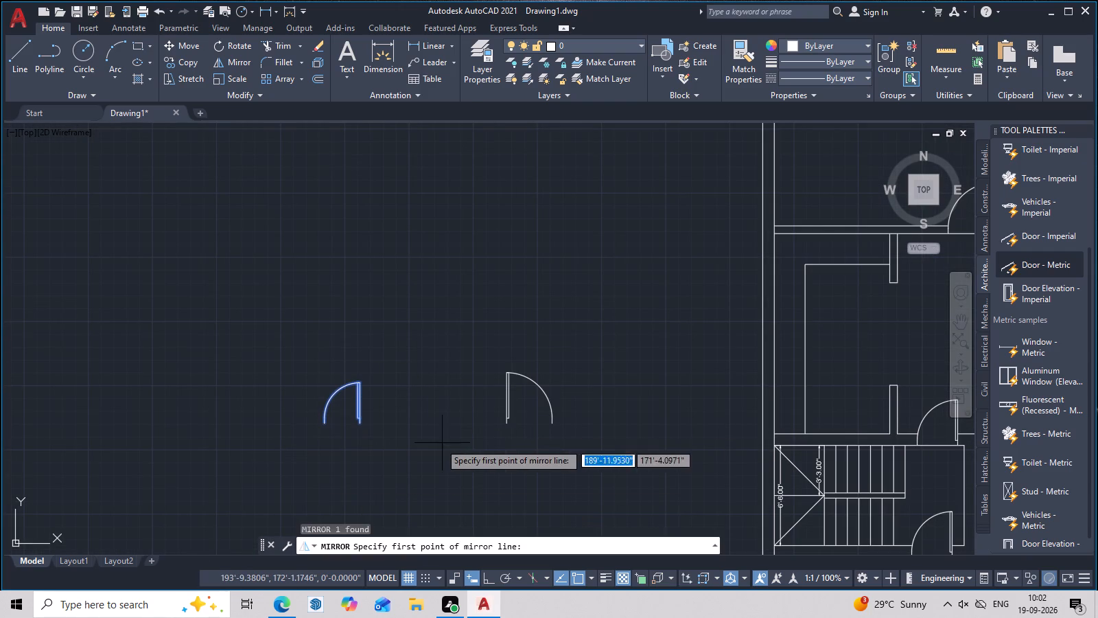
pyautogui.click(390, 426)
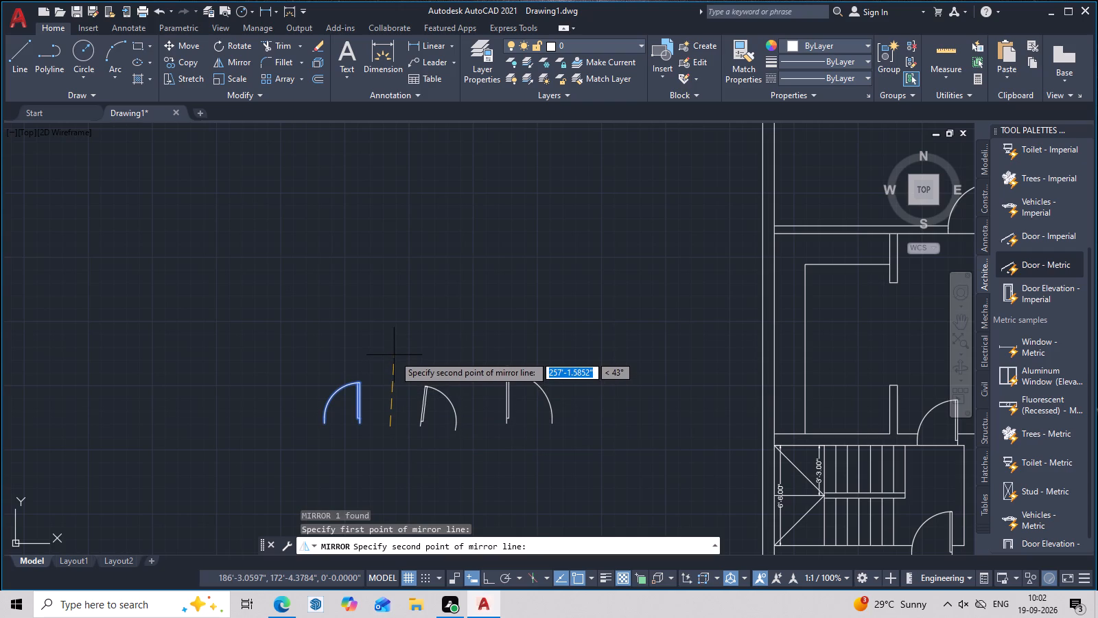
pyautogui.press('F8')
pyautogui.click(394, 355)
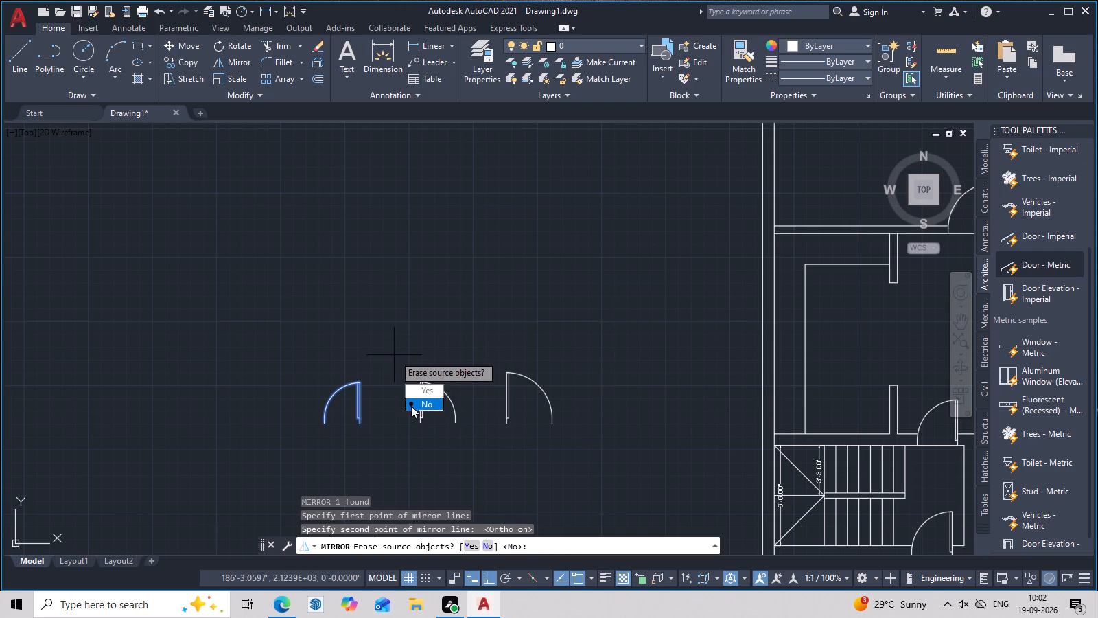
pyautogui.moveTo(411, 406); pyautogui.dragTo(394, 355)
# Copy the middle spare door from its leaf-side bottom end onto the upper horizontal wall's lower line, just east of the top row's east partition.
pyautogui.moveTo(443, 339); pyautogui.dragTo(387, 435)
pyautogui.click(386, 435)
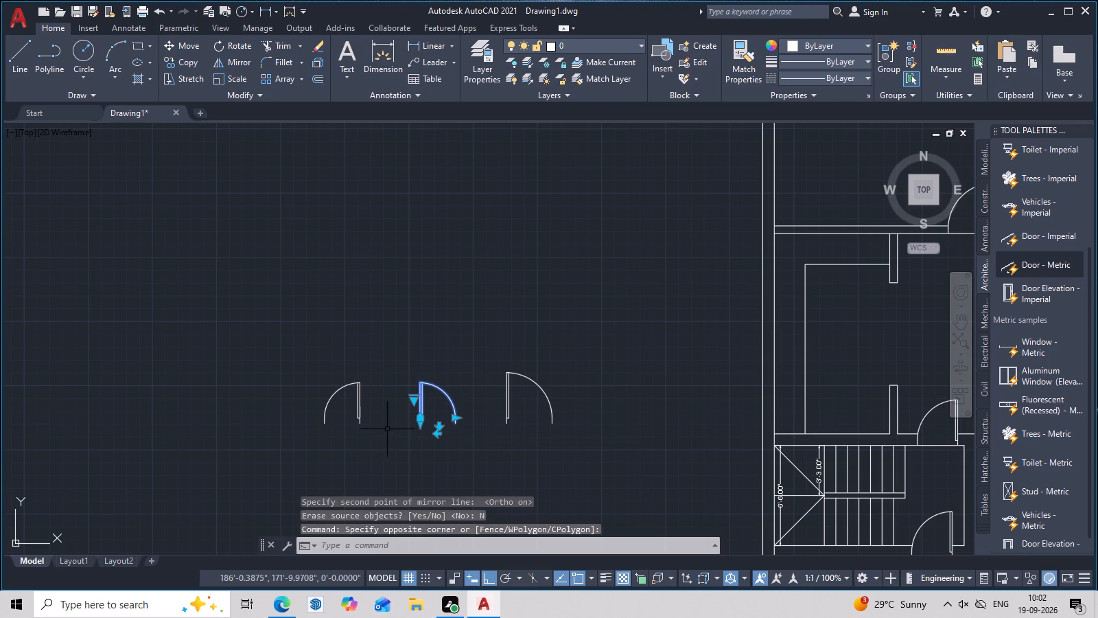
pyautogui.write('co')
pyautogui.press('space')
pyautogui.scroll(3, 410, 427)
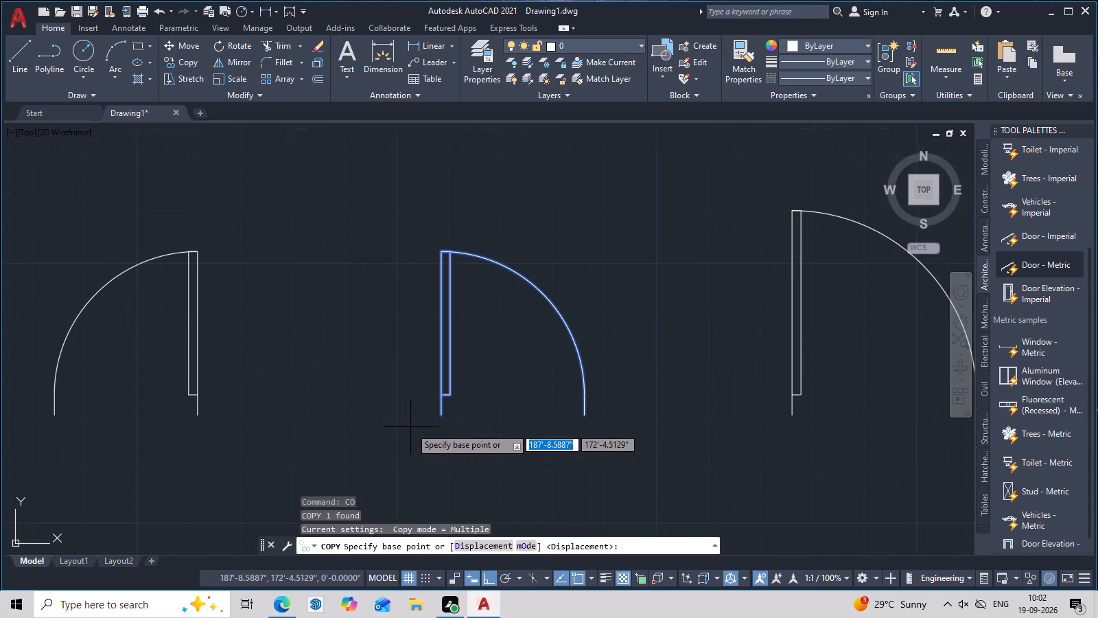
pyautogui.click(442, 417)
pyautogui.scroll(-3, 554, 396)
pyautogui.moveTo(581, 389); pyautogui.dragTo(152, 453, button='middle')
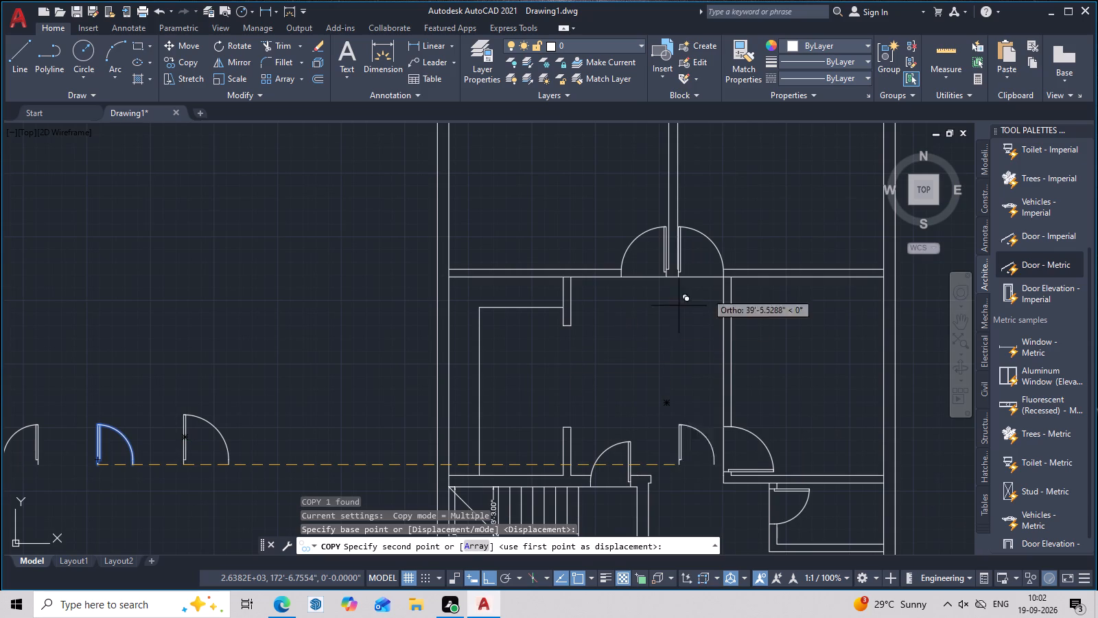
pyautogui.press('F8')
pyautogui.moveTo(762, 272); pyautogui.dragTo(625, 478, button='middle')
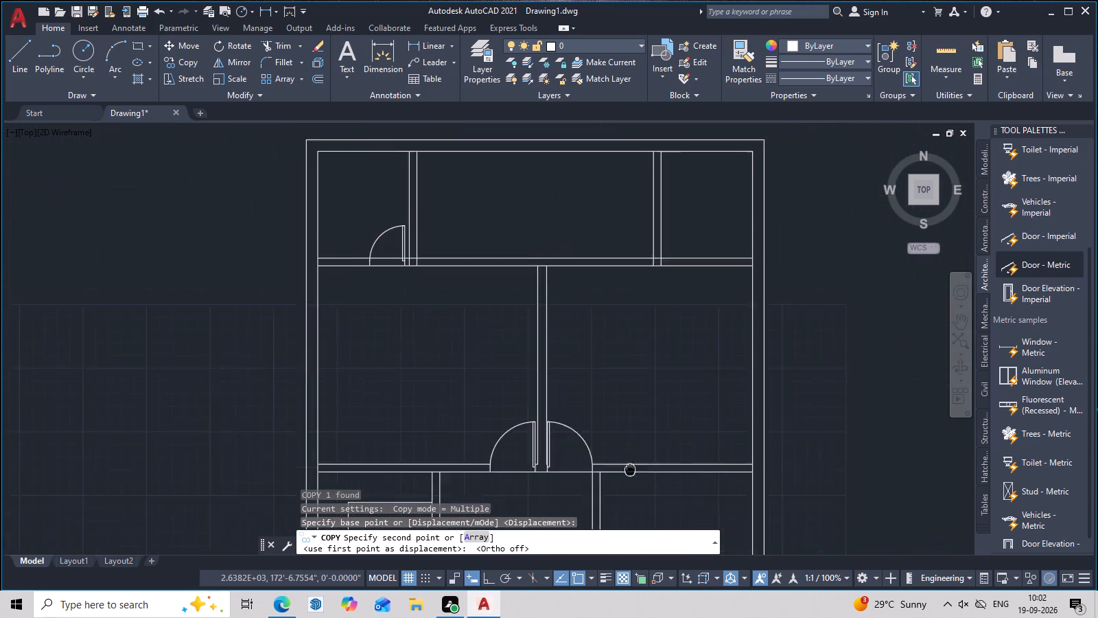
pyautogui.moveTo(625, 478); pyautogui.dragTo(622, 485, button='middle')
pyautogui.scroll(3, 683, 266)
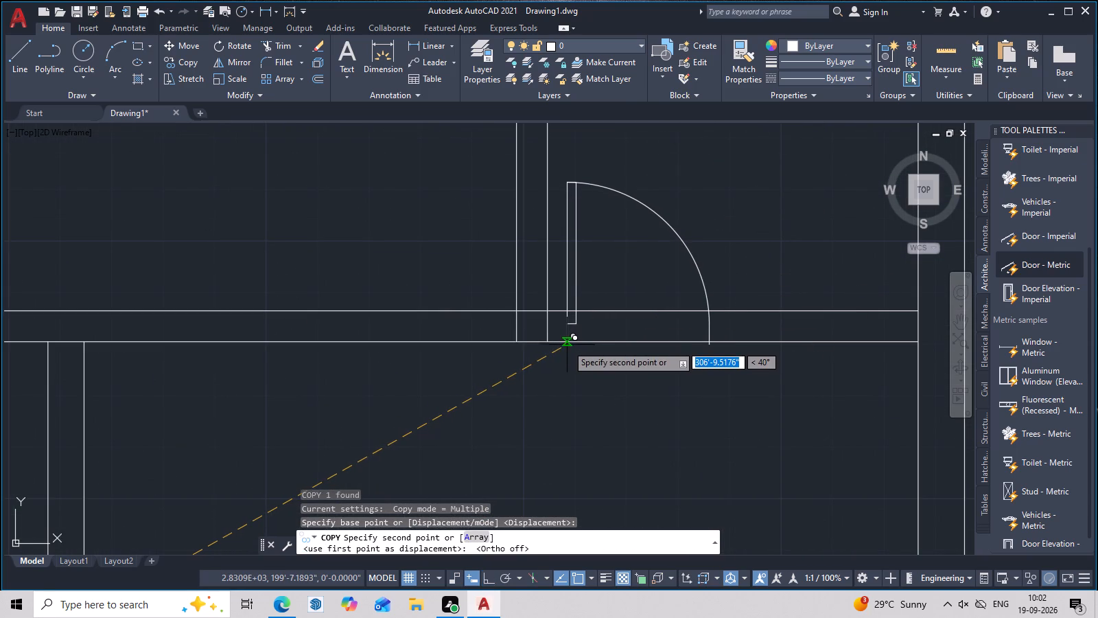
pyautogui.scroll(3, 567, 342)
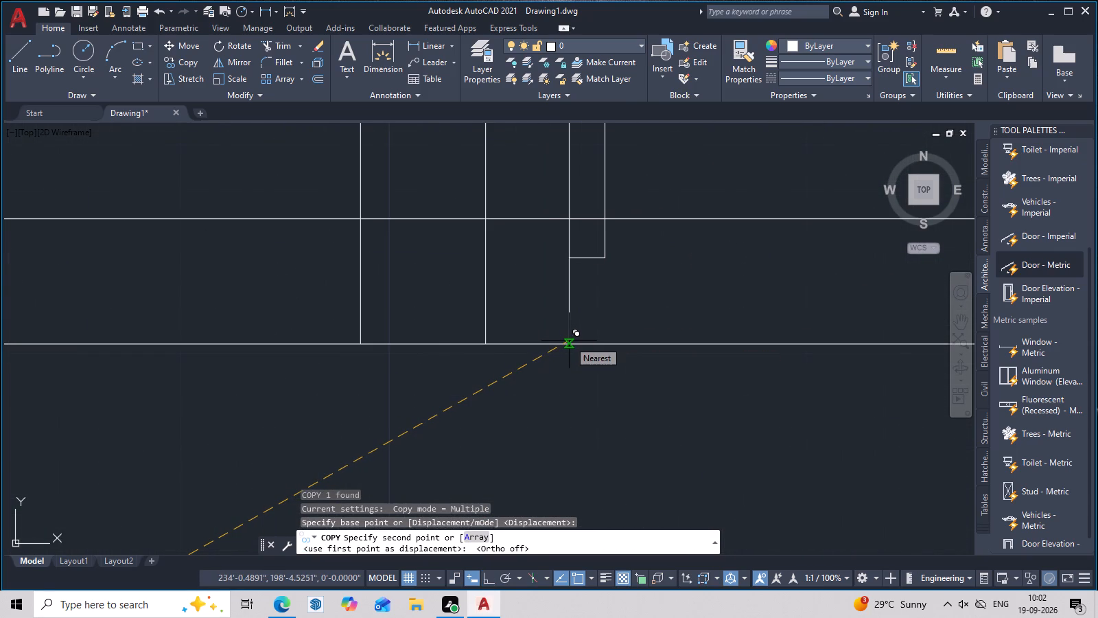
pyautogui.scroll(-1, 569, 341)
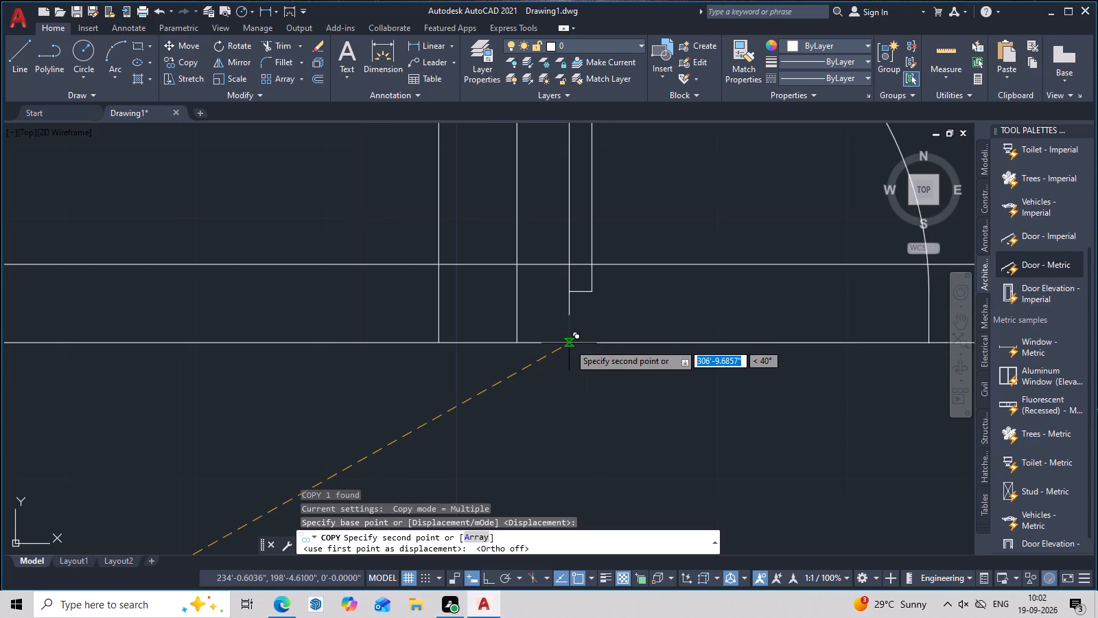
pyautogui.click(569, 343)
pyautogui.scroll(-4, 570, 343)
pyautogui.moveTo(563, 391); pyautogui.dragTo(543, 442, button='middle')
pyautogui.press('Escape')
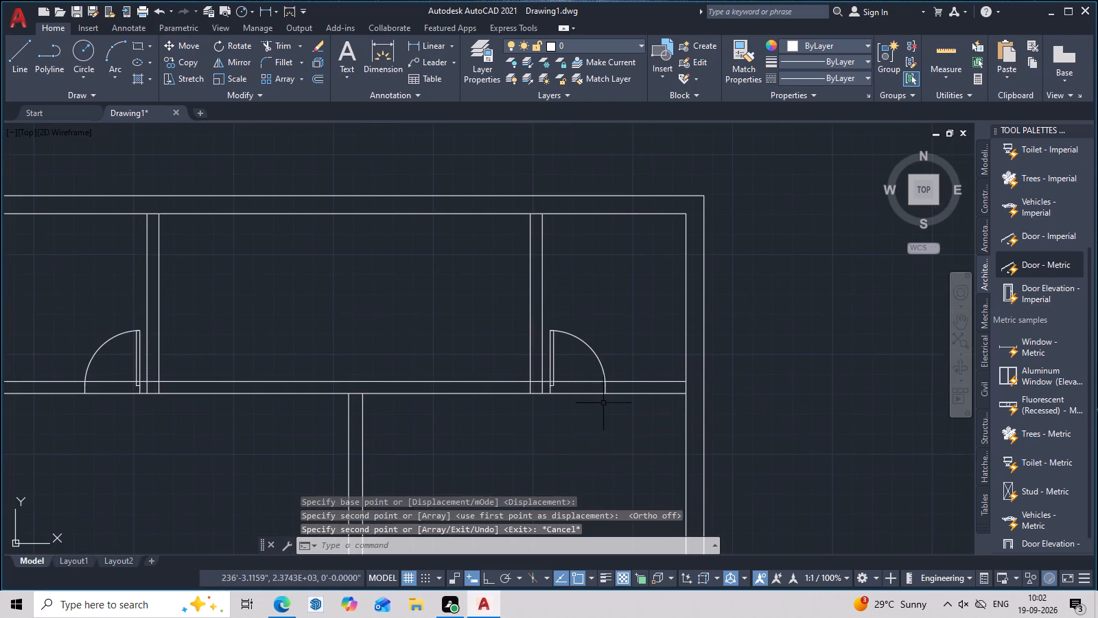
# Trim the upper wall line across the top row's west door opening and the leftover wall segments between the door leaf and the west partition.
pyautogui.moveTo(596, 405); pyautogui.dragTo(673, 367, button='middle')
pyautogui.scroll(2, 655, 369)
pyautogui.moveTo(647, 387); pyautogui.dragTo(688, 341, button='middle')
pyautogui.scroll(-3, 637, 348)
pyautogui.moveTo(625, 422); pyautogui.dragTo(659, 392, button='middle')
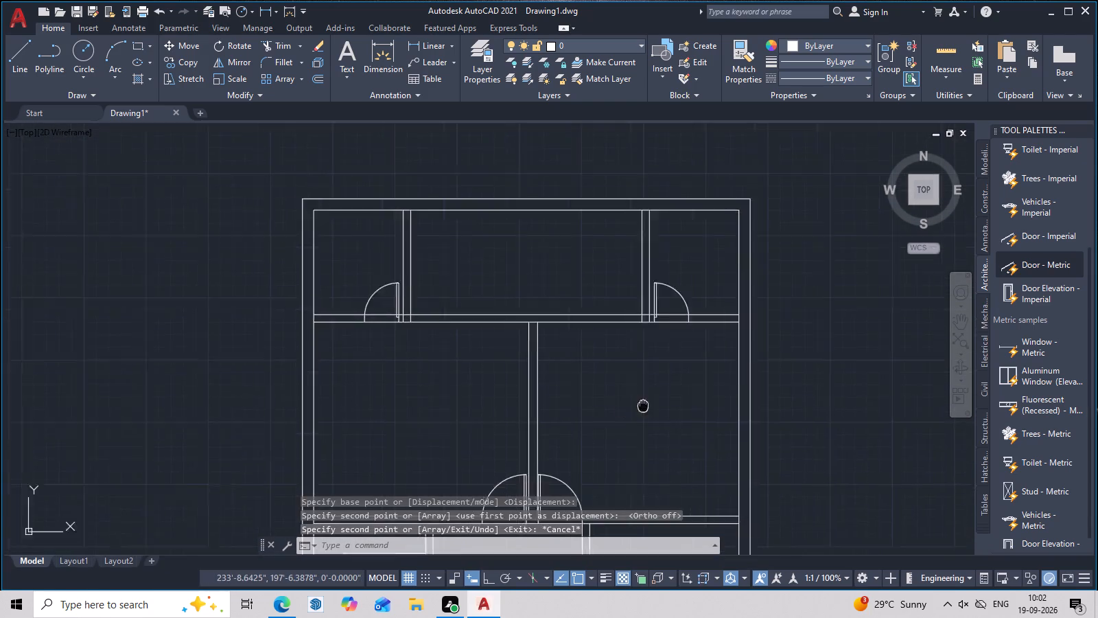
pyautogui.moveTo(659, 392); pyautogui.dragTo(693, 369, button='middle')
pyautogui.scroll(3, 482, 293)
pyautogui.moveTo(535, 330); pyautogui.dragTo(569, 347, button='middle')
pyautogui.write('tr')
pyautogui.press('space')
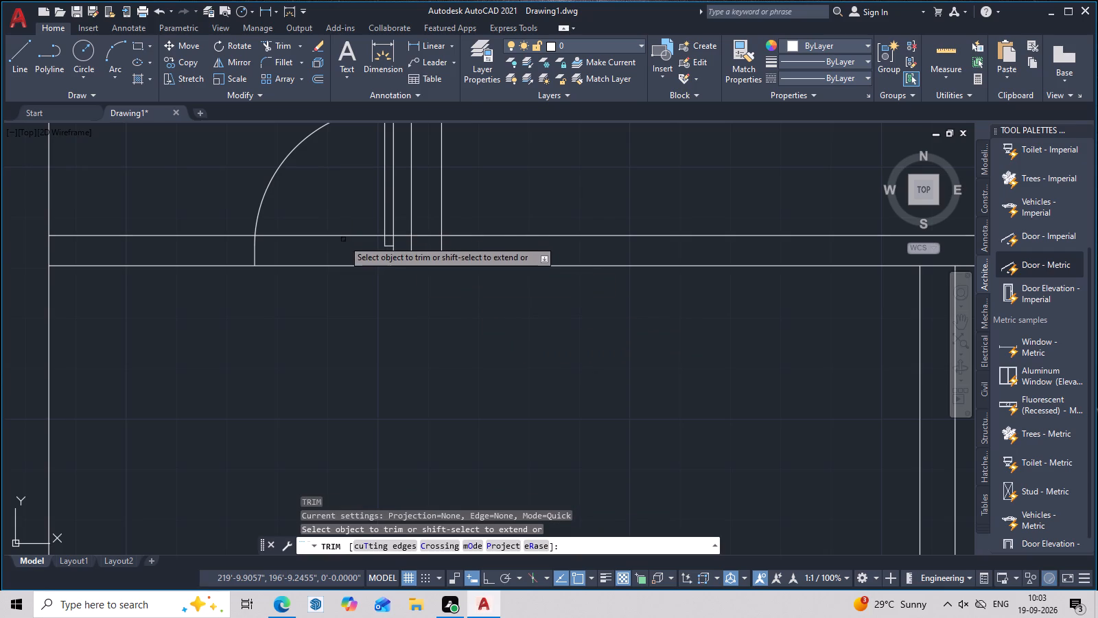
pyautogui.click(347, 236)
pyautogui.scroll(3, 413, 242)
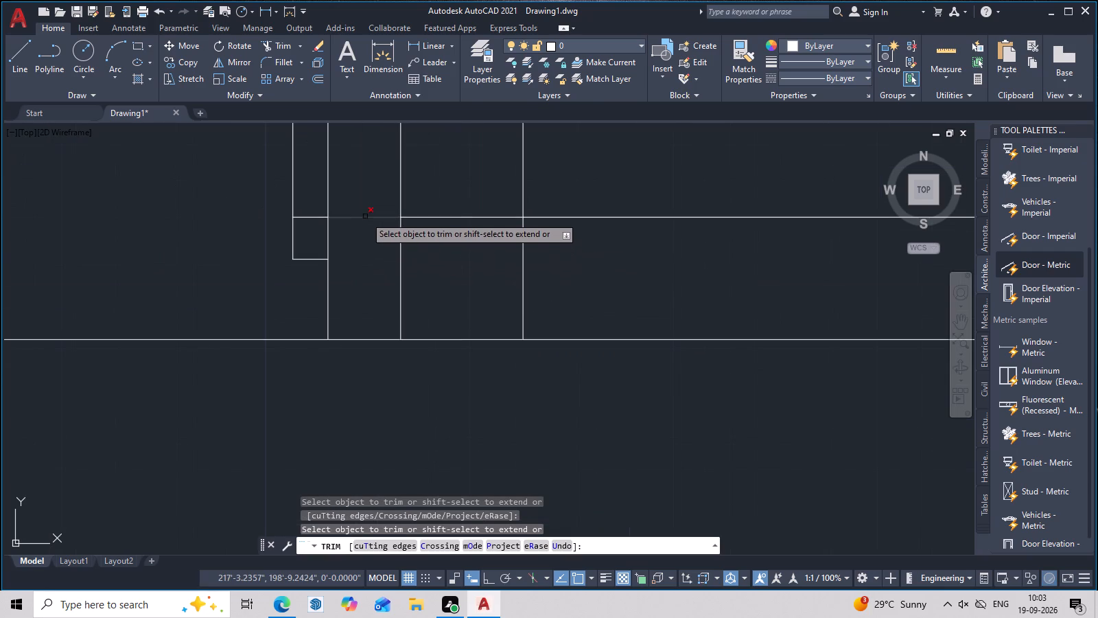
pyautogui.click(312, 219)
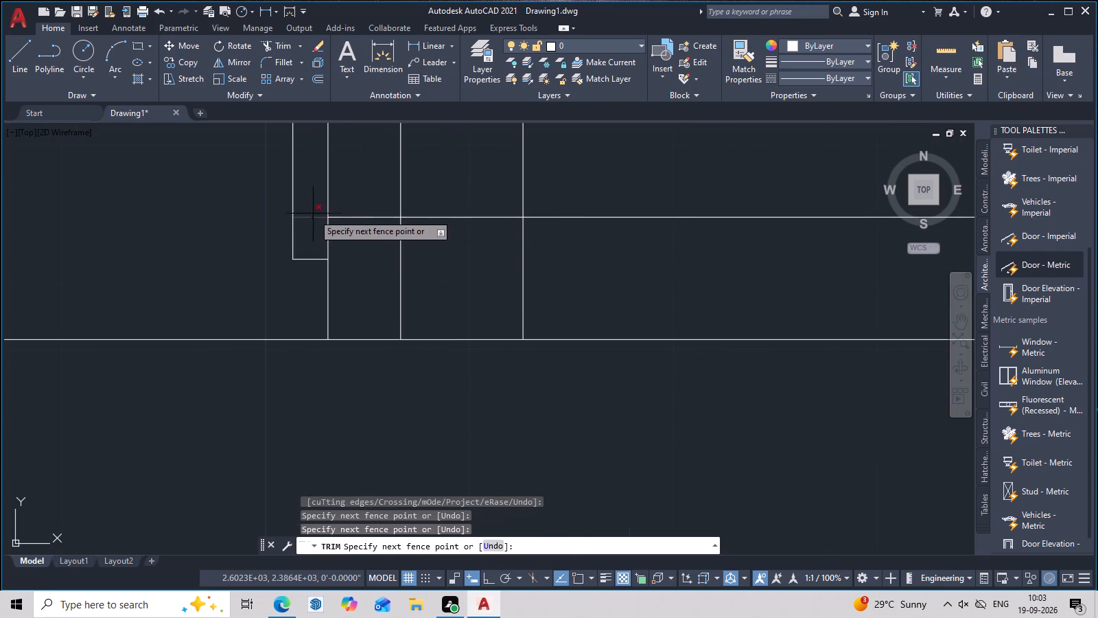
pyautogui.click(313, 214)
pyautogui.click(401, 266)
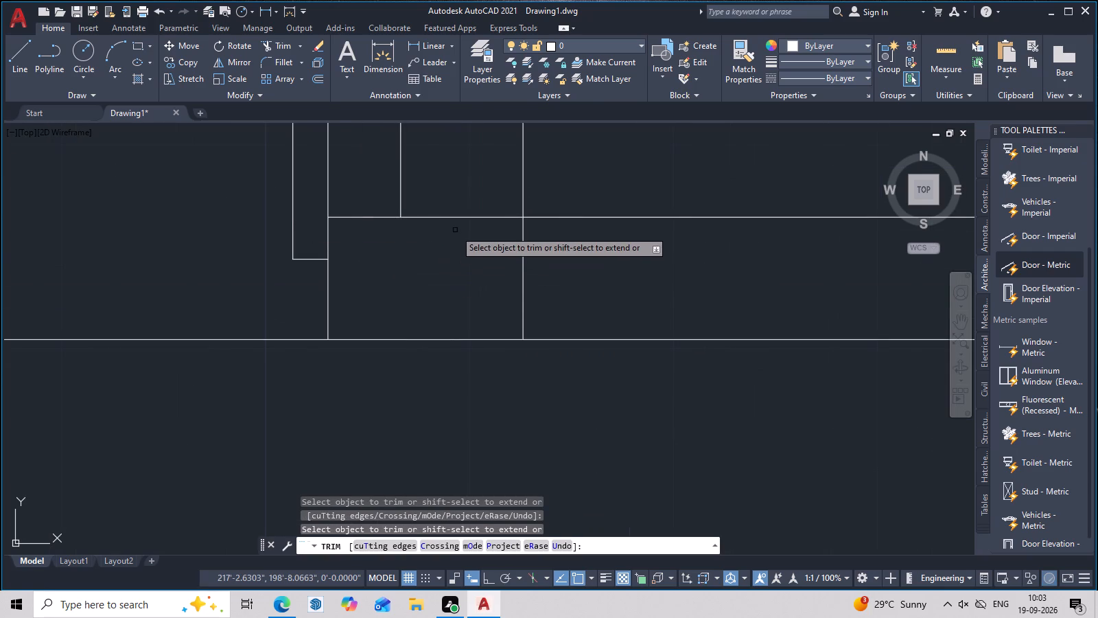
pyautogui.click(457, 218)
# Trim the upper wall line across the top row's east door opening and the leftover wall segments between the east partition and the door leaf.
pyautogui.scroll(-5, 457, 222)
pyautogui.moveTo(458, 289); pyautogui.dragTo(404, 308, button='middle')
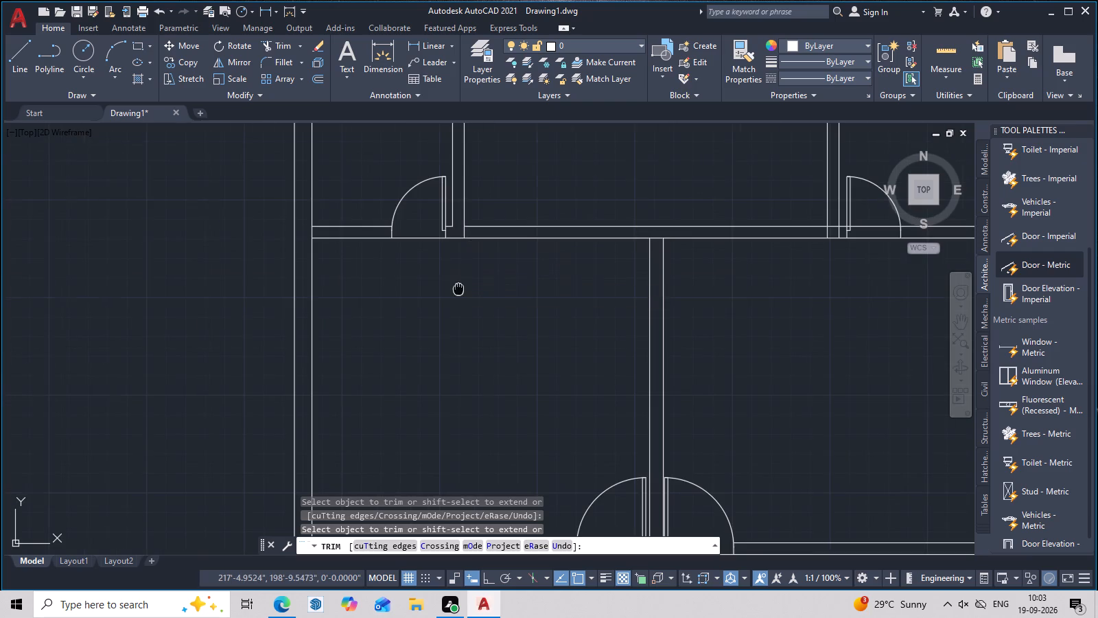
pyautogui.moveTo(404, 308); pyautogui.dragTo(232, 334, button='middle')
pyautogui.scroll(5, 623, 275)
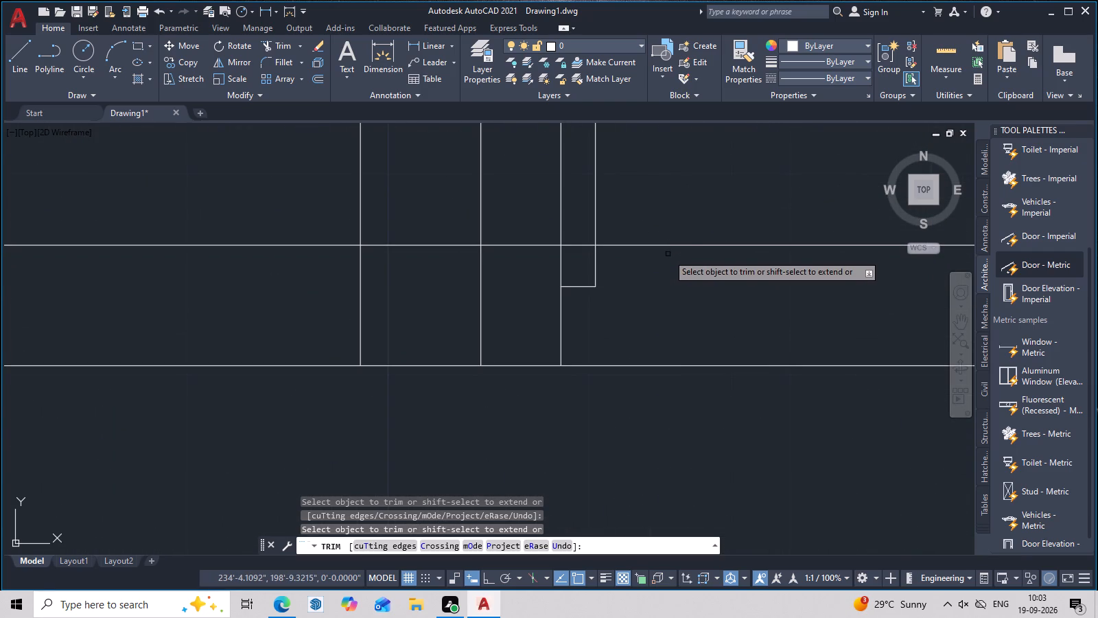
pyautogui.scroll(-4, 668, 254)
pyautogui.moveTo(666, 255); pyautogui.dragTo(655, 288, button='middle')
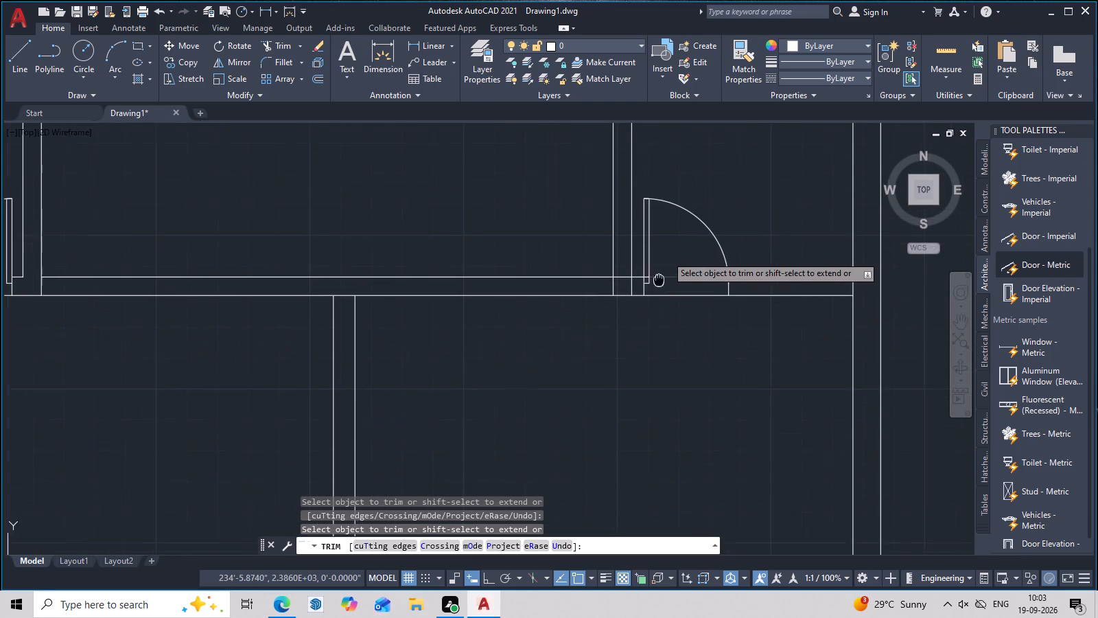
pyautogui.scroll(-2, 655, 290)
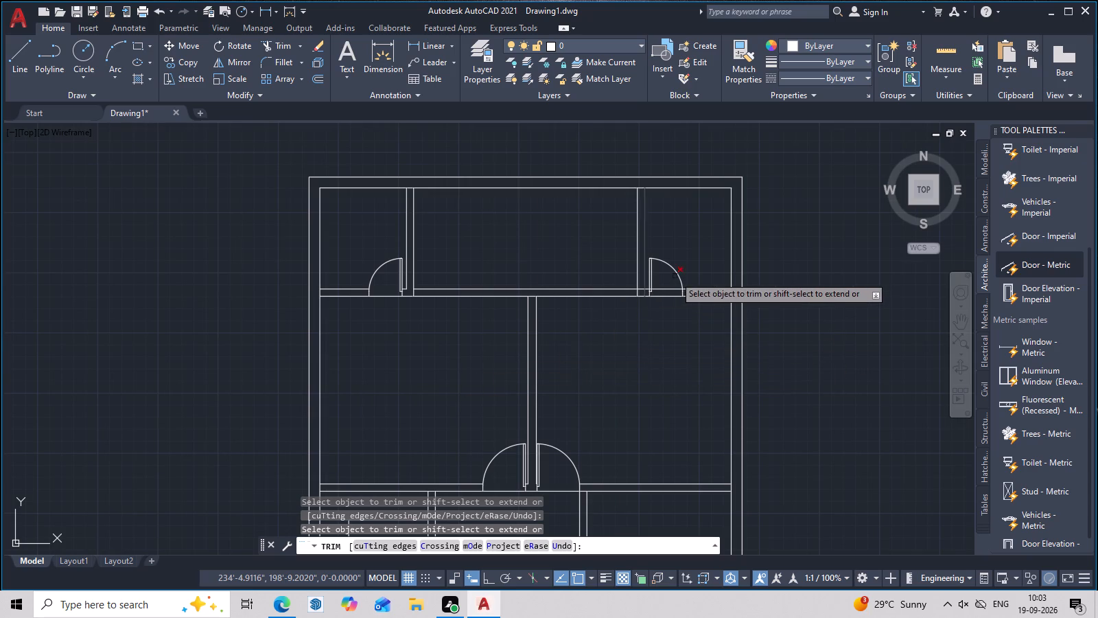
pyautogui.scroll(3, 675, 276)
pyautogui.click(636, 325)
pyautogui.scroll(3, 569, 331)
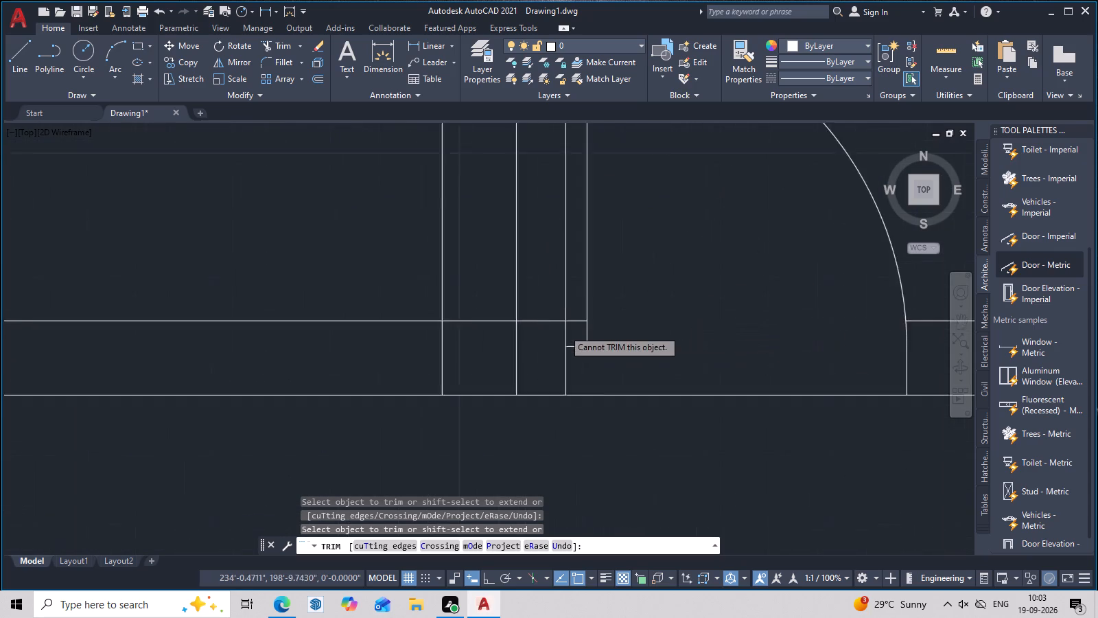
pyautogui.click(491, 356)
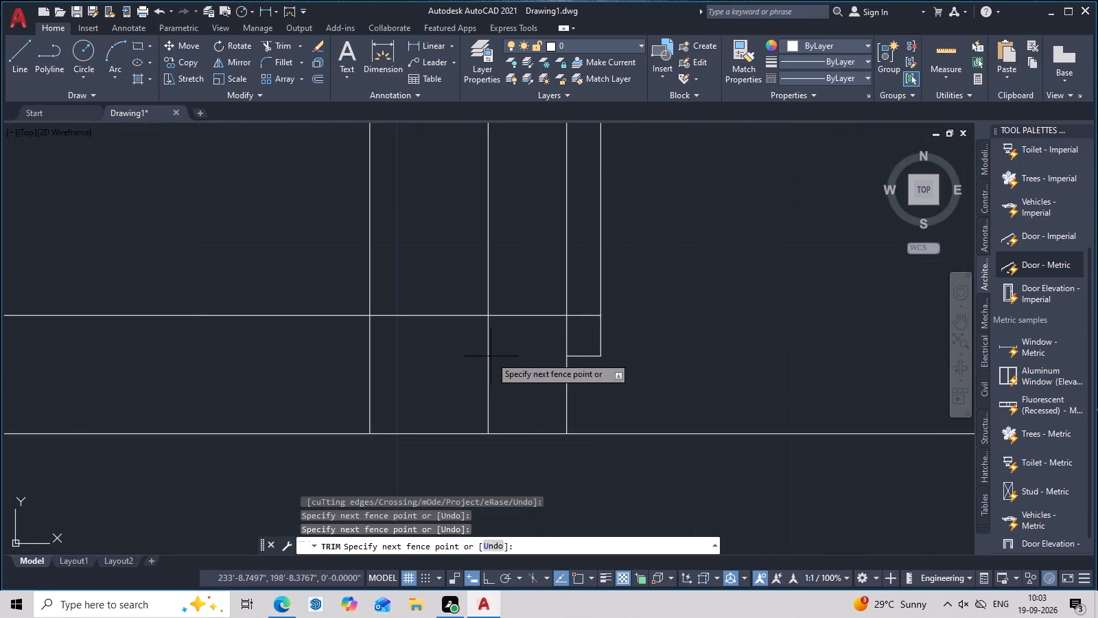
pyautogui.click(467, 360)
pyautogui.moveTo(454, 319); pyautogui.dragTo(450, 325)
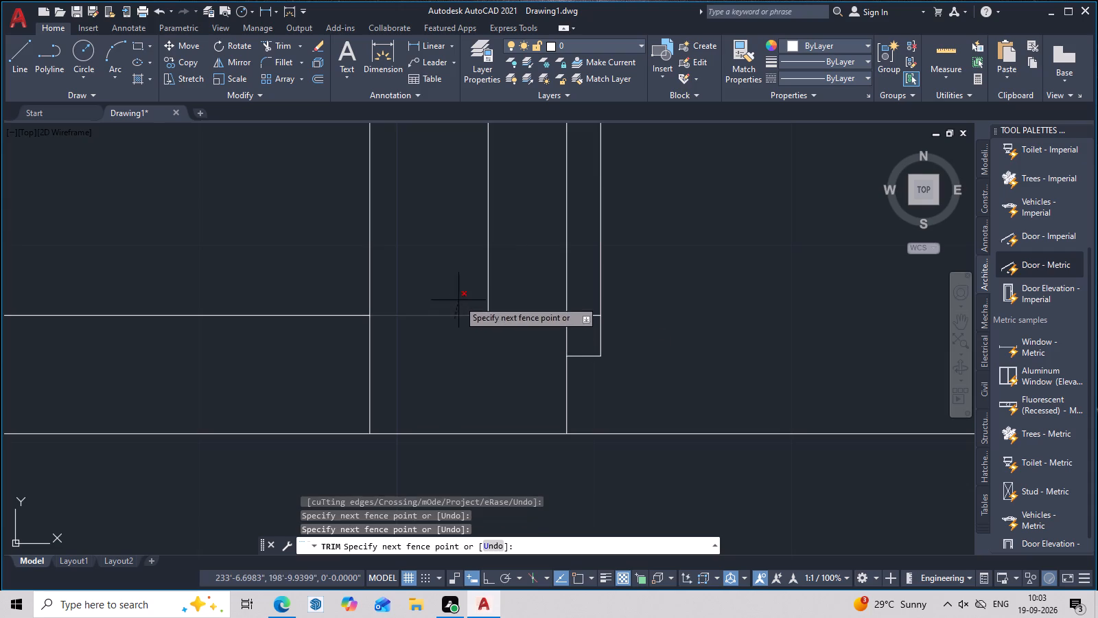
pyautogui.moveTo(457, 305); pyautogui.dragTo(443, 336)
pyautogui.scroll(-3, 443, 337)
pyautogui.middleClick(442, 339)
pyautogui.scroll(3, 546, 339)
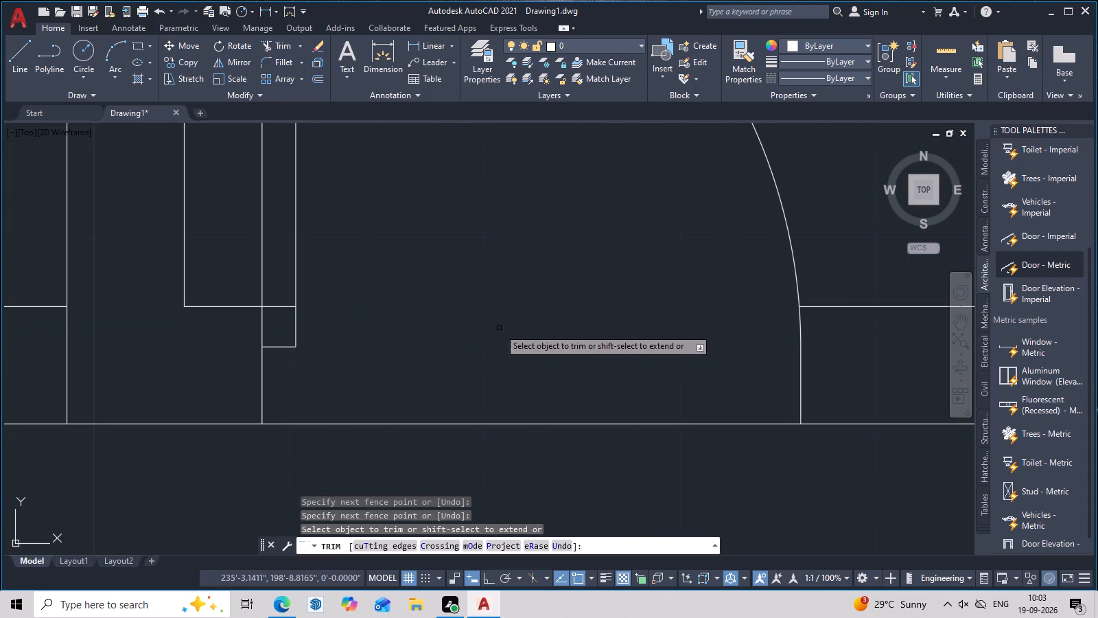
pyautogui.click(290, 308)
pyautogui.scroll(-6, 392, 316)
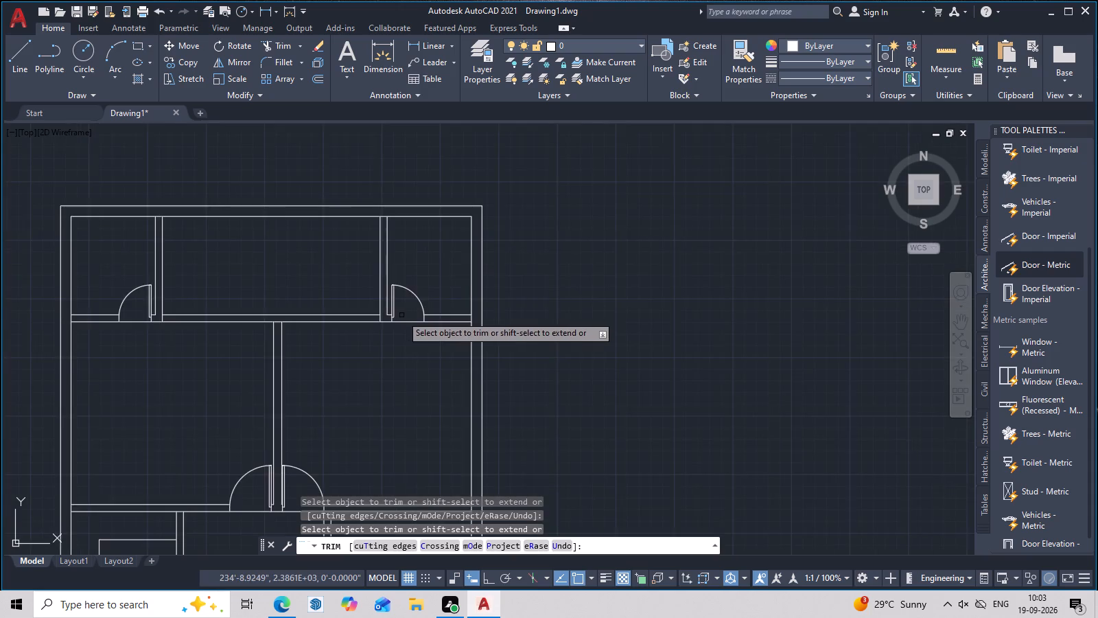
pyautogui.moveTo(407, 321); pyautogui.dragTo(433, 346, button='middle')
pyautogui.moveTo(447, 341); pyautogui.dragTo(491, 298, button='middle')
pyautogui.moveTo(484, 386); pyautogui.dragTo(520, 336, button='middle')
pyautogui.scroll(-3, 485, 351)
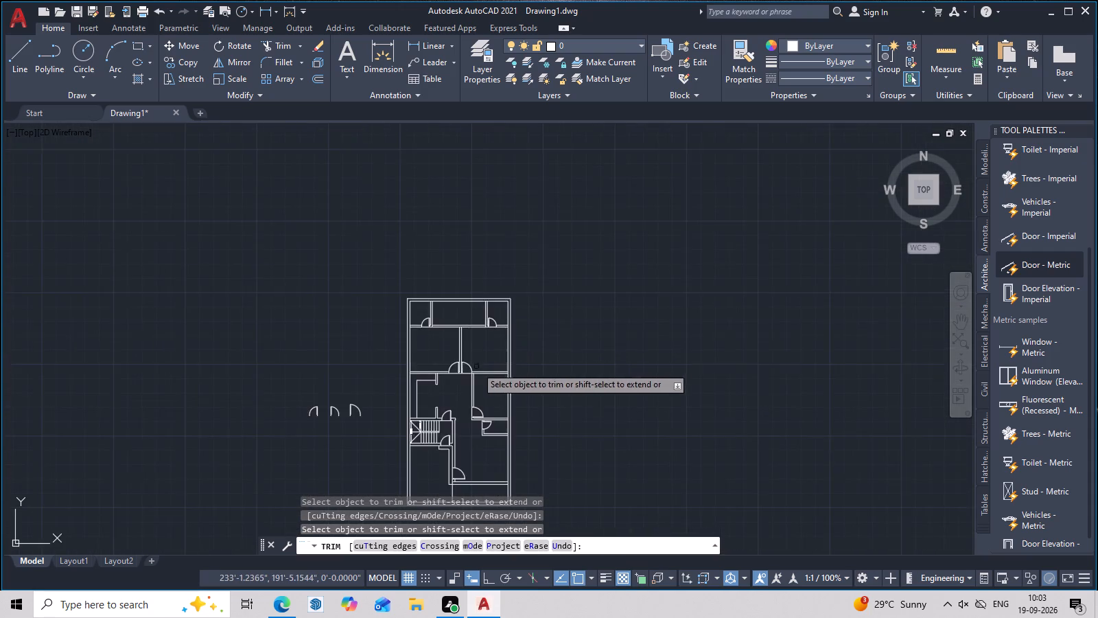
pyautogui.moveTo(477, 367); pyautogui.dragTo(537, 329, button='middle')
pyautogui.scroll(2, 539, 329)
pyautogui.moveTo(539, 329); pyautogui.dragTo(600, 334, button='middle')
pyautogui.press('Escape')
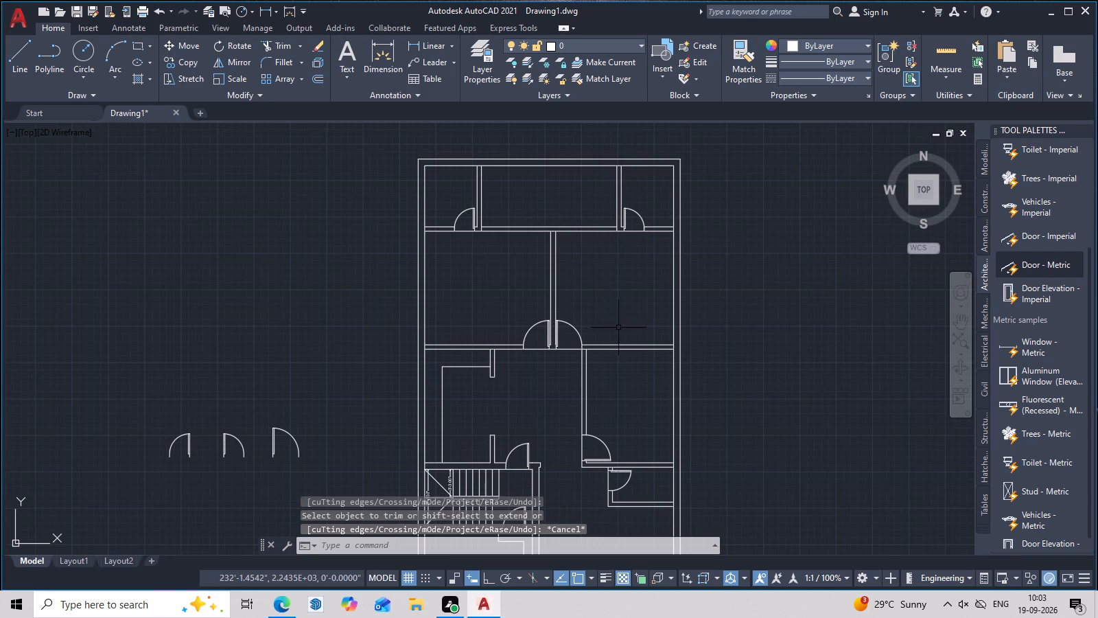
# Inspect the whole floor plan and check the room dimensions with Quick Measure, including the room below the top row's east side.
pyautogui.moveTo(620, 327); pyautogui.dragTo(663, 235, button='middle')
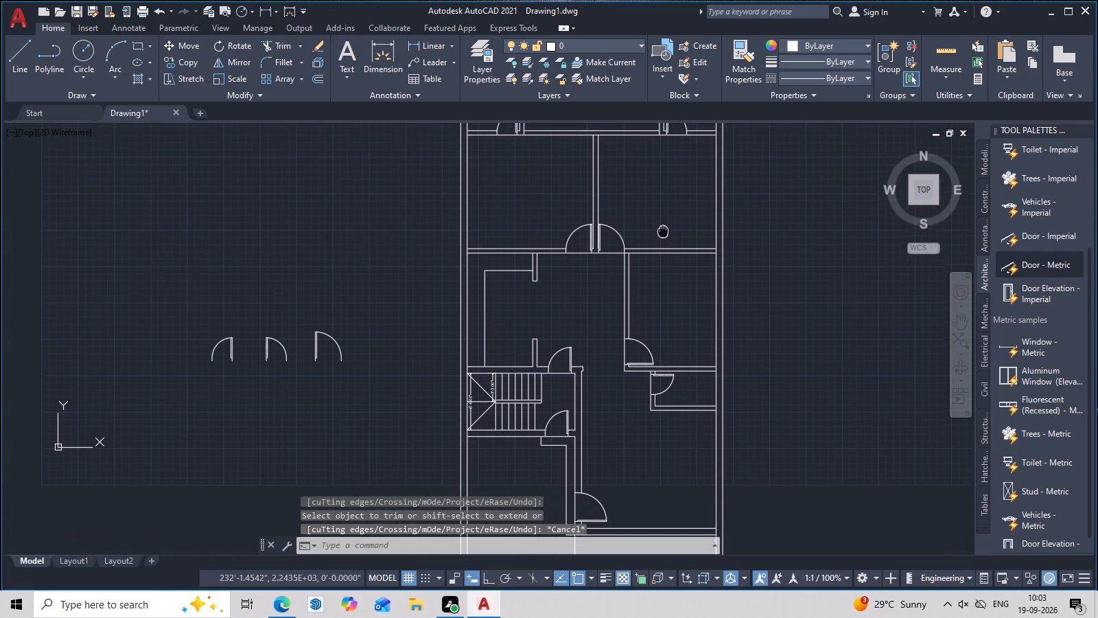
pyautogui.moveTo(663, 235); pyautogui.dragTo(663, 236, button='middle')
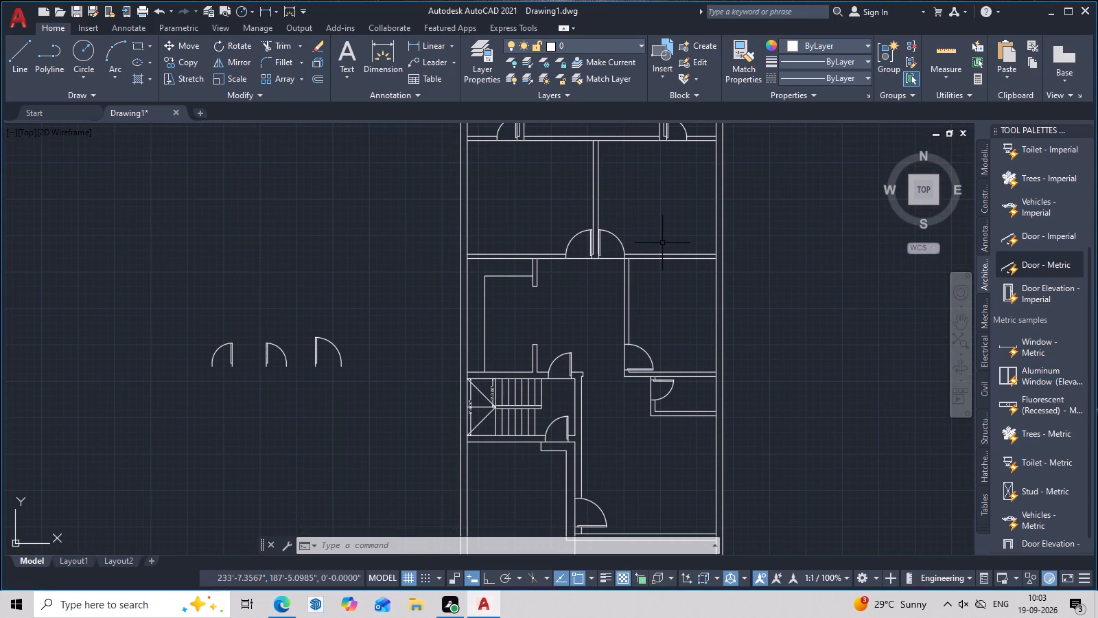
pyautogui.scroll(-1, 668, 233)
pyautogui.moveTo(668, 233); pyautogui.dragTo(634, 287, button='middle')
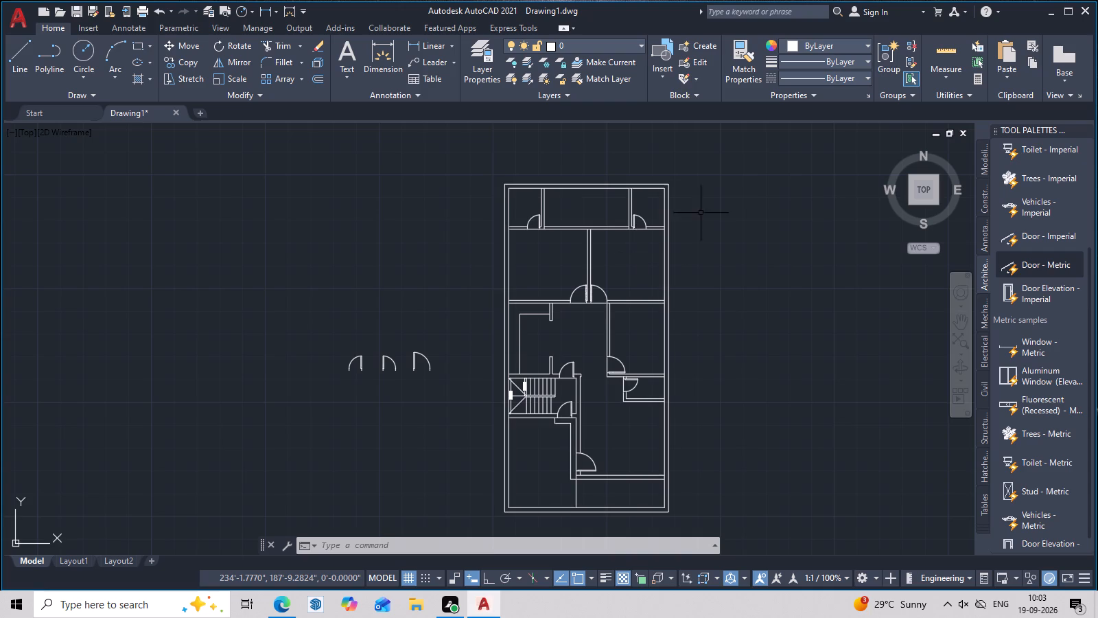
pyautogui.moveTo(727, 244); pyautogui.dragTo(731, 207, button='middle')
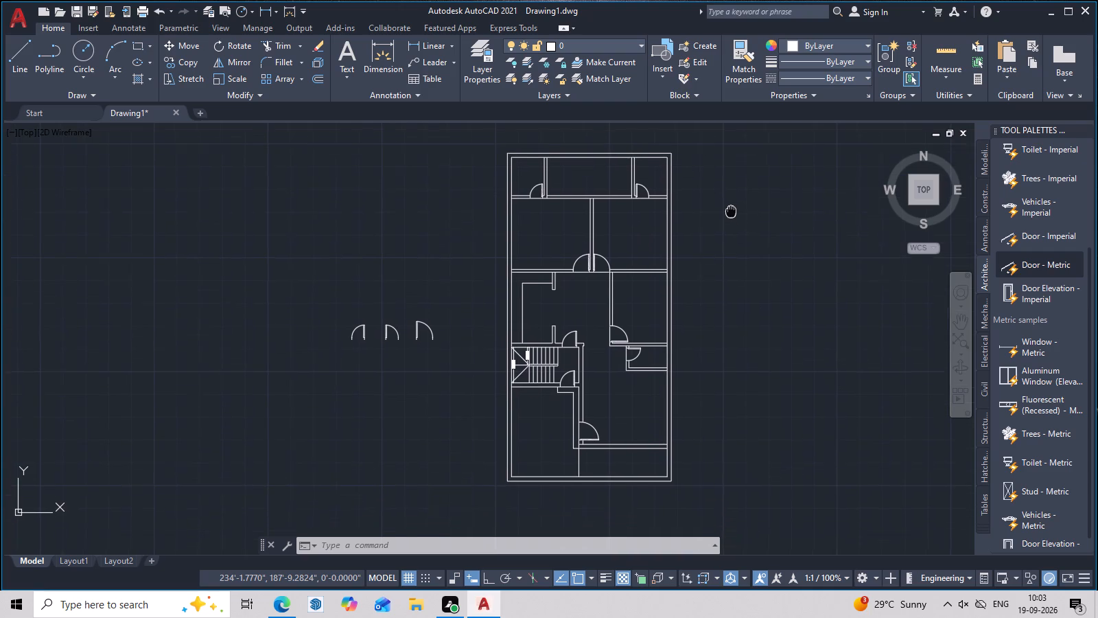
pyautogui.moveTo(731, 207); pyautogui.dragTo(732, 202, button='middle')
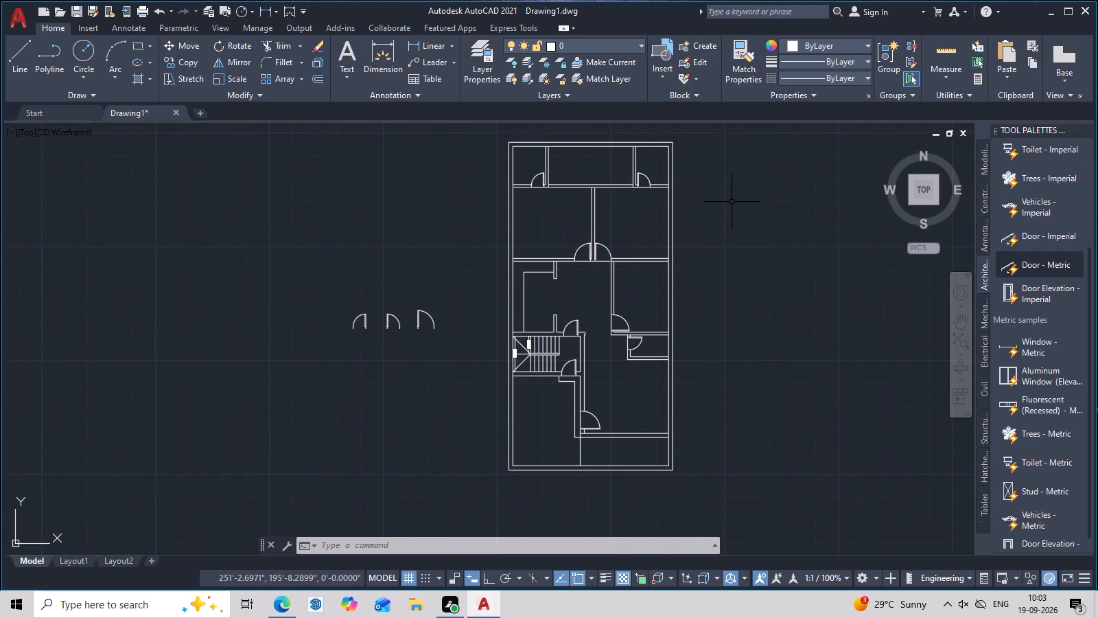
pyautogui.click(959, 41)
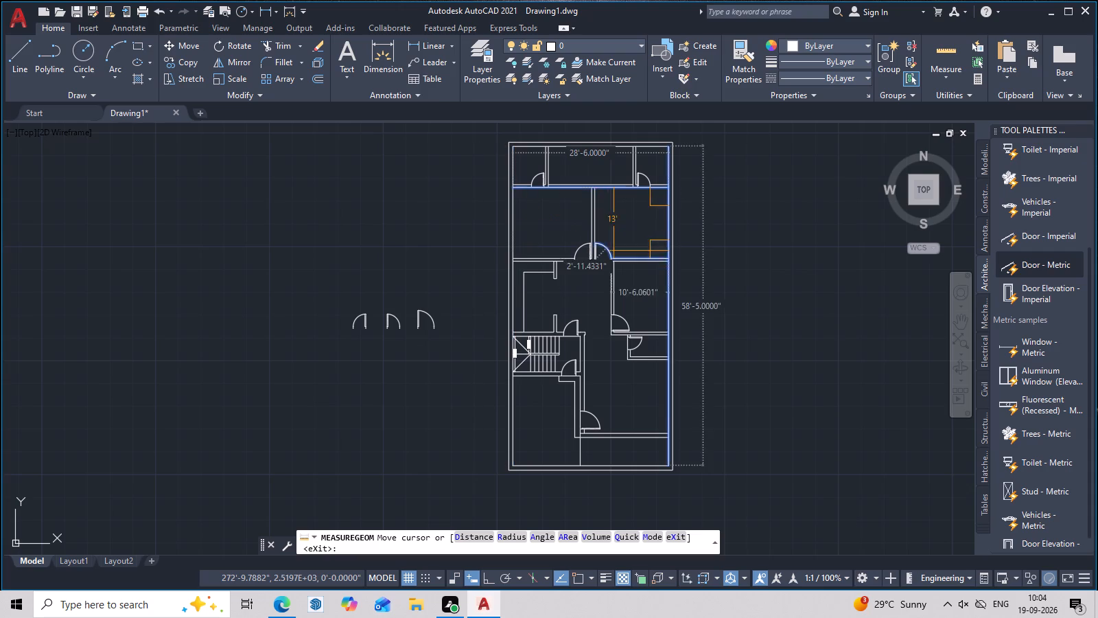
pyautogui.press('Escape')
# Mirror the easternmost, largest spare door about a vertical line just east of it, keeping the original.
pyautogui.moveTo(617, 247); pyautogui.dragTo(603, 297, button='middle')
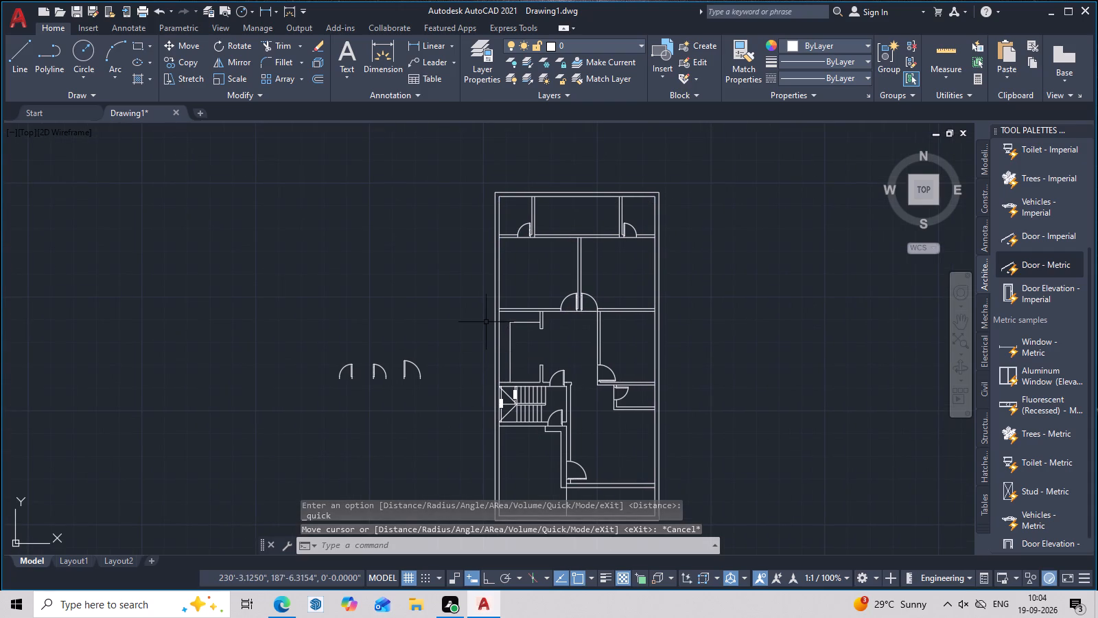
pyautogui.moveTo(424, 365); pyautogui.dragTo(406, 385)
pyautogui.click(401, 390)
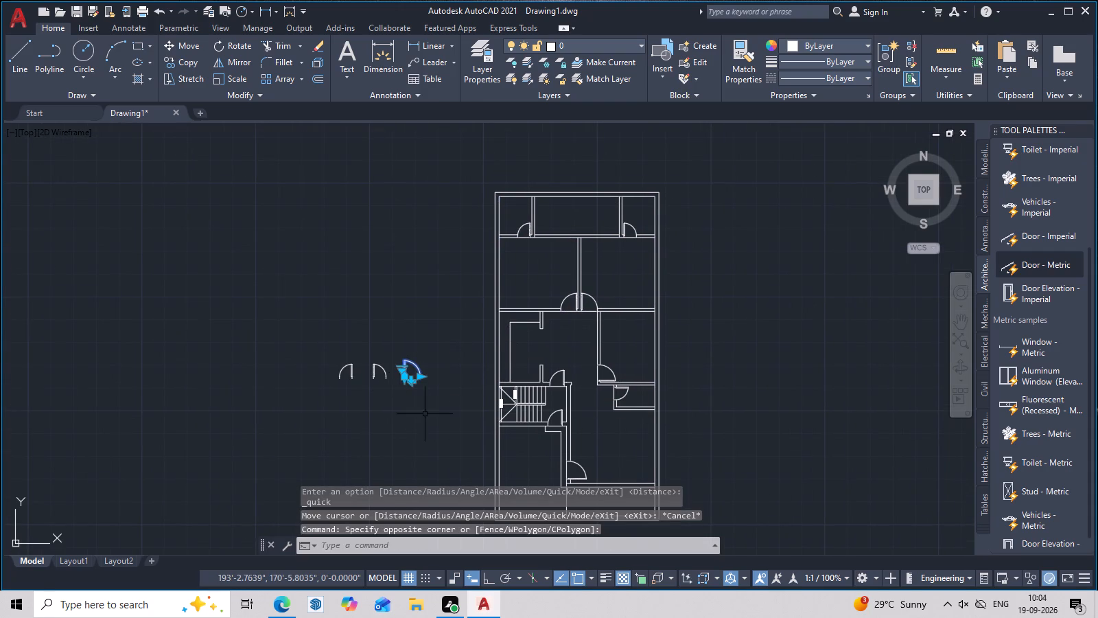
pyautogui.write('mi')
pyautogui.press('space')
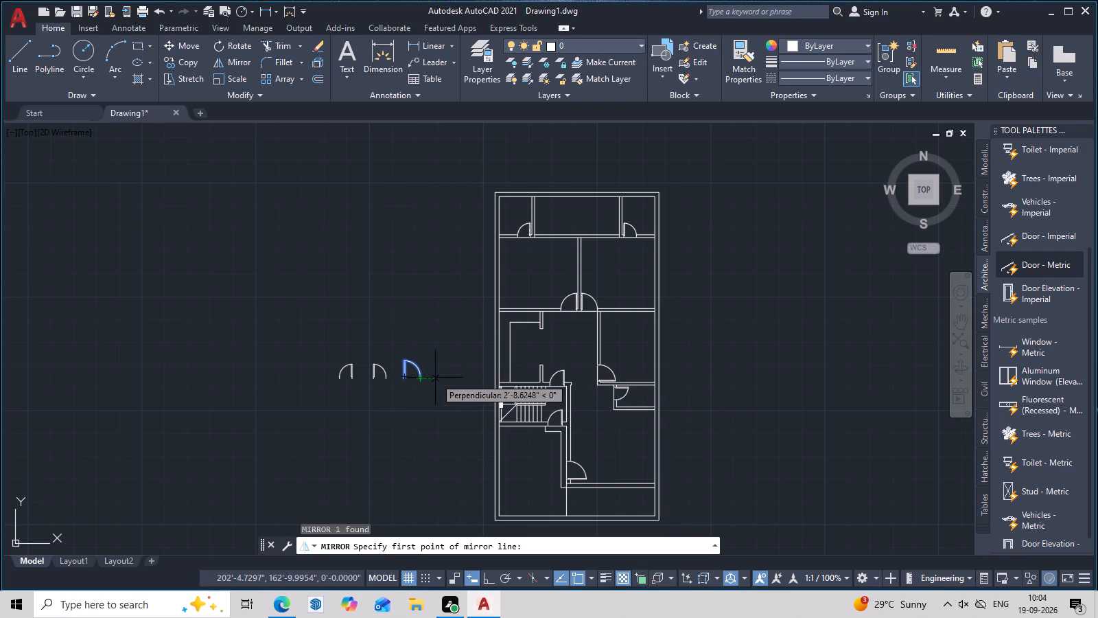
pyautogui.click(435, 378)
pyautogui.press('F8')
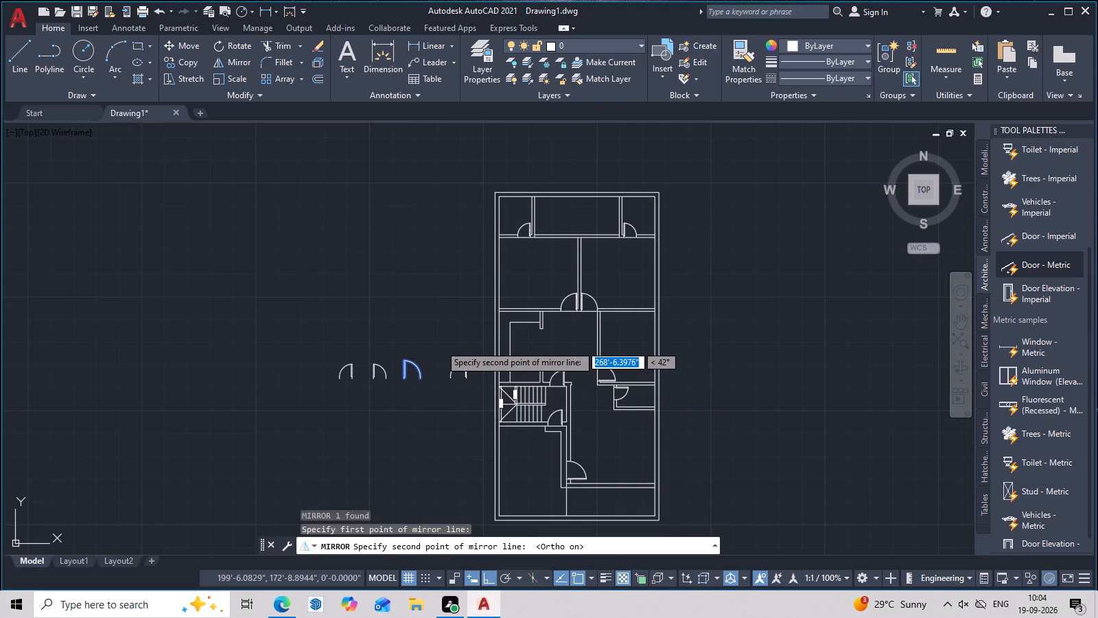
pyautogui.click(440, 345)
pyautogui.moveTo(476, 392); pyautogui.dragTo(440, 345)
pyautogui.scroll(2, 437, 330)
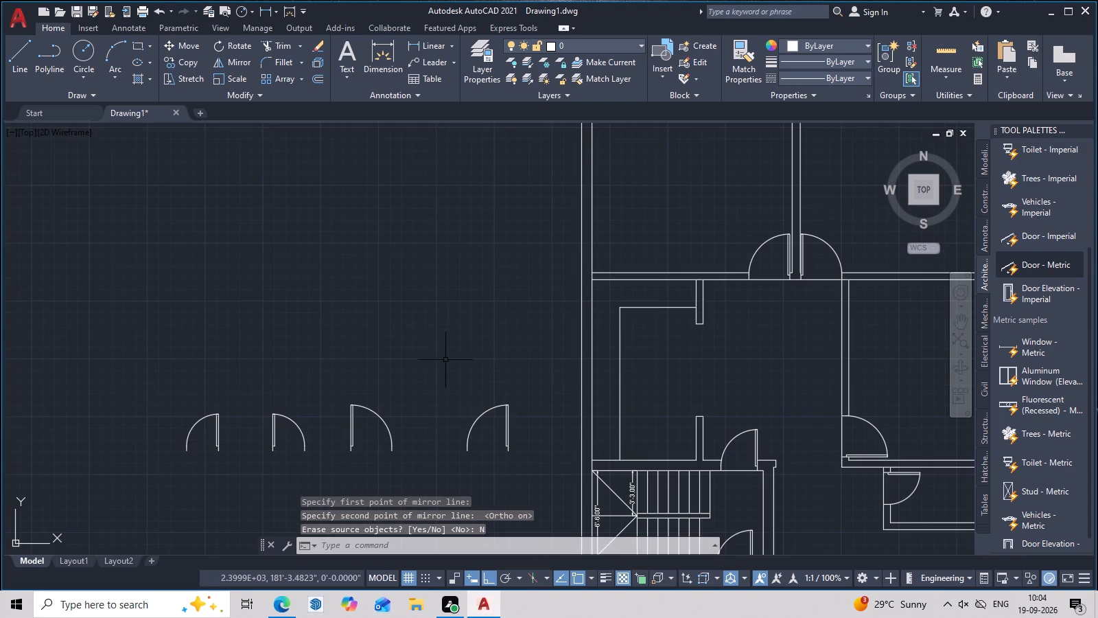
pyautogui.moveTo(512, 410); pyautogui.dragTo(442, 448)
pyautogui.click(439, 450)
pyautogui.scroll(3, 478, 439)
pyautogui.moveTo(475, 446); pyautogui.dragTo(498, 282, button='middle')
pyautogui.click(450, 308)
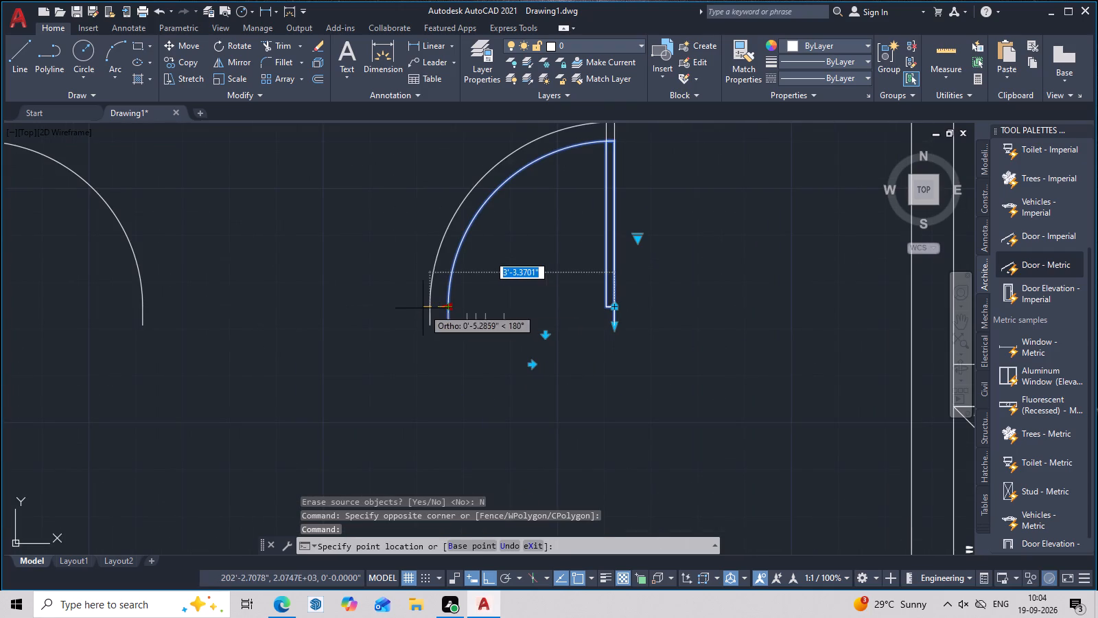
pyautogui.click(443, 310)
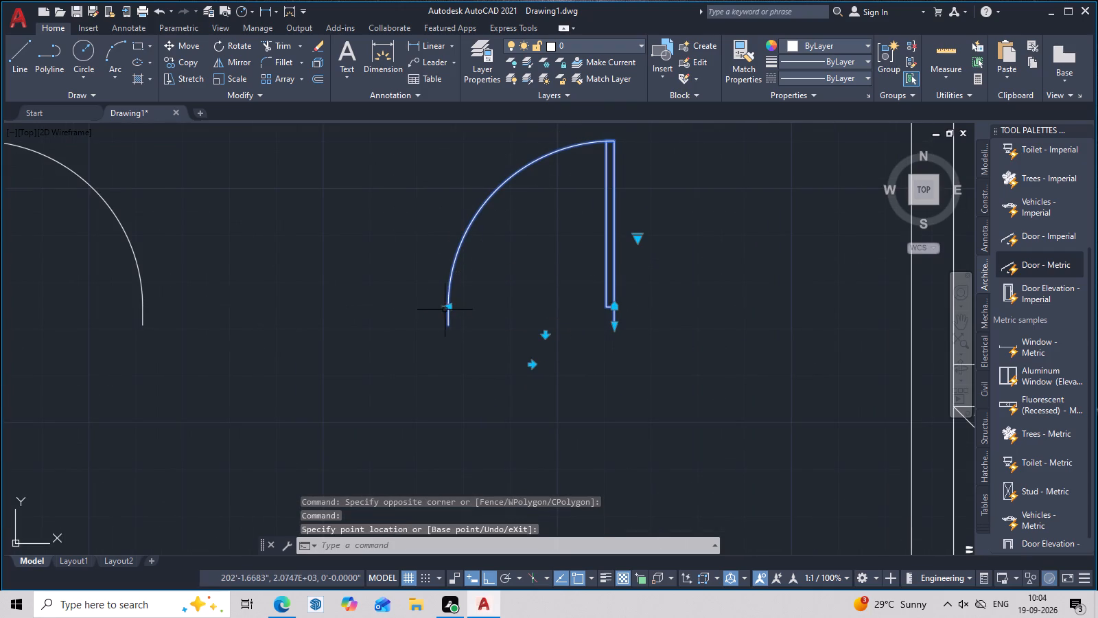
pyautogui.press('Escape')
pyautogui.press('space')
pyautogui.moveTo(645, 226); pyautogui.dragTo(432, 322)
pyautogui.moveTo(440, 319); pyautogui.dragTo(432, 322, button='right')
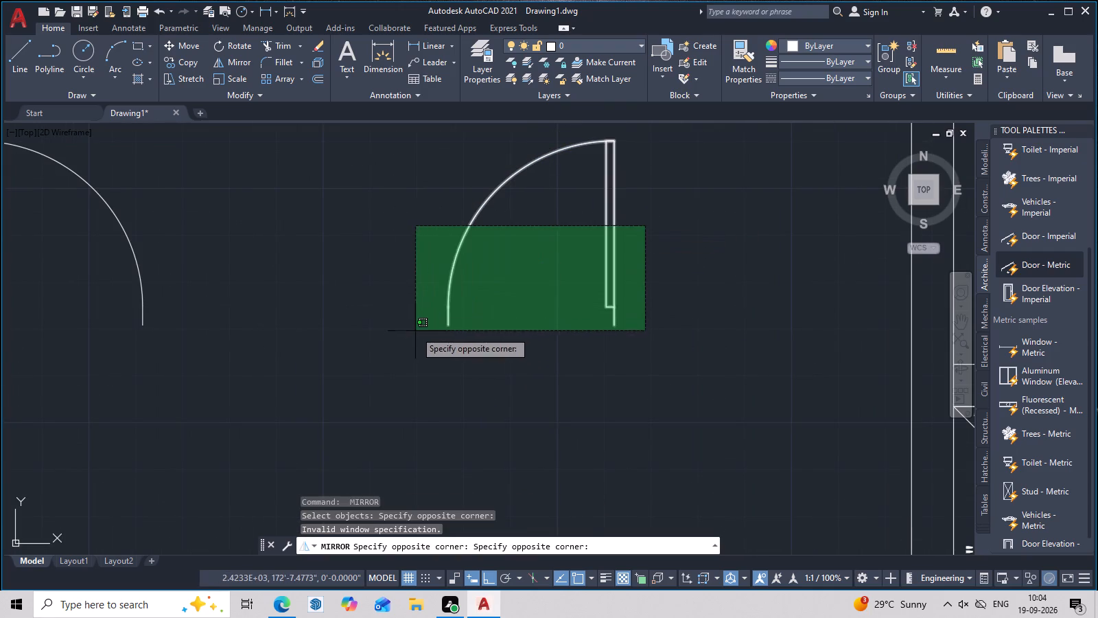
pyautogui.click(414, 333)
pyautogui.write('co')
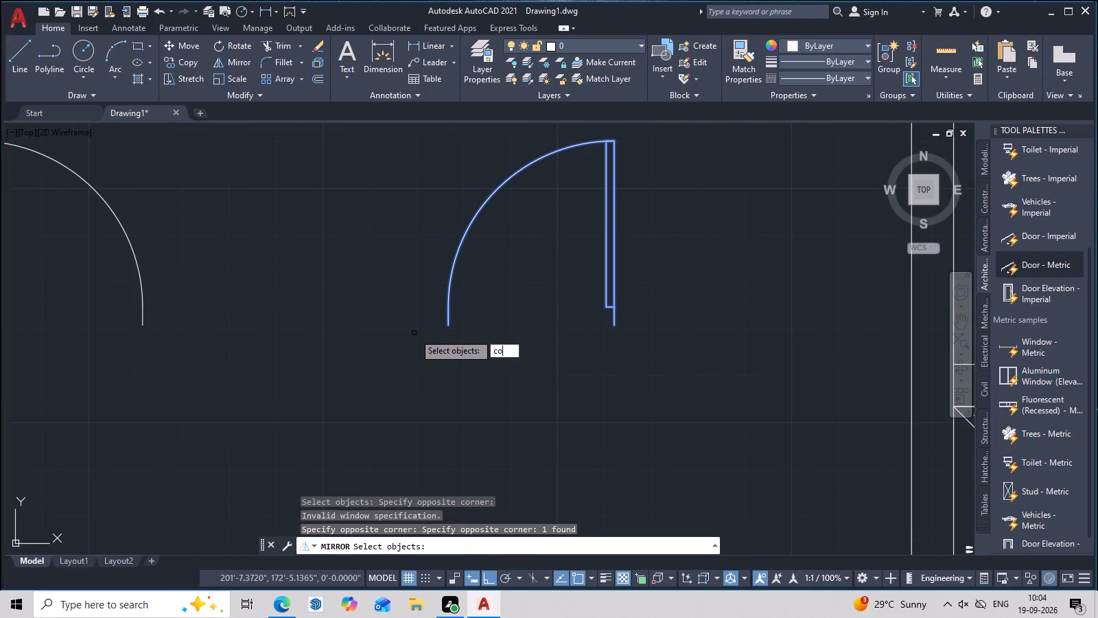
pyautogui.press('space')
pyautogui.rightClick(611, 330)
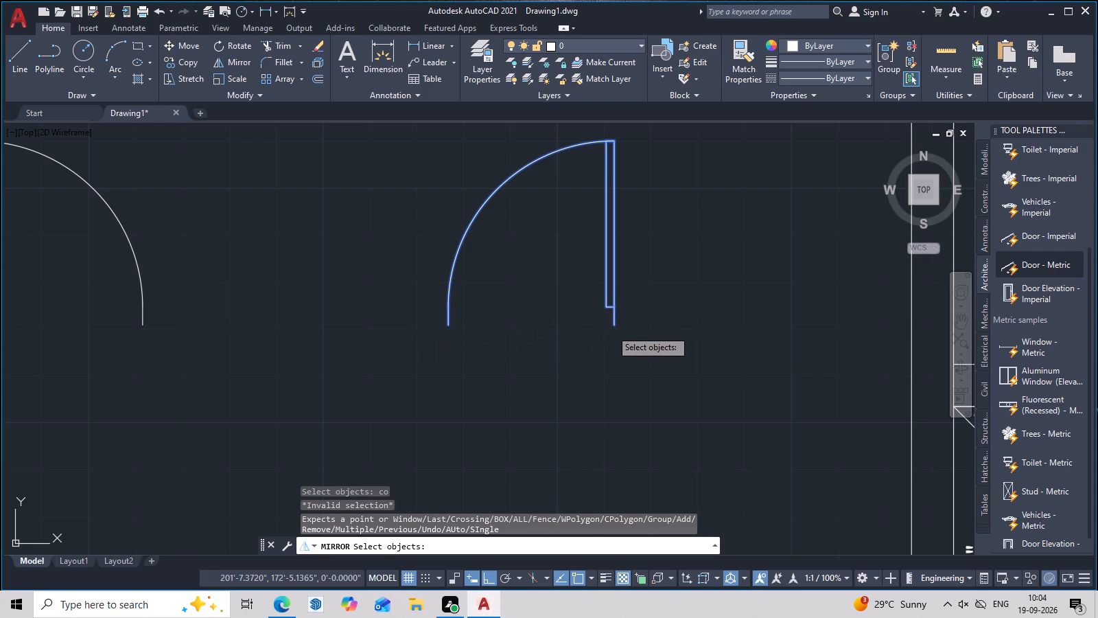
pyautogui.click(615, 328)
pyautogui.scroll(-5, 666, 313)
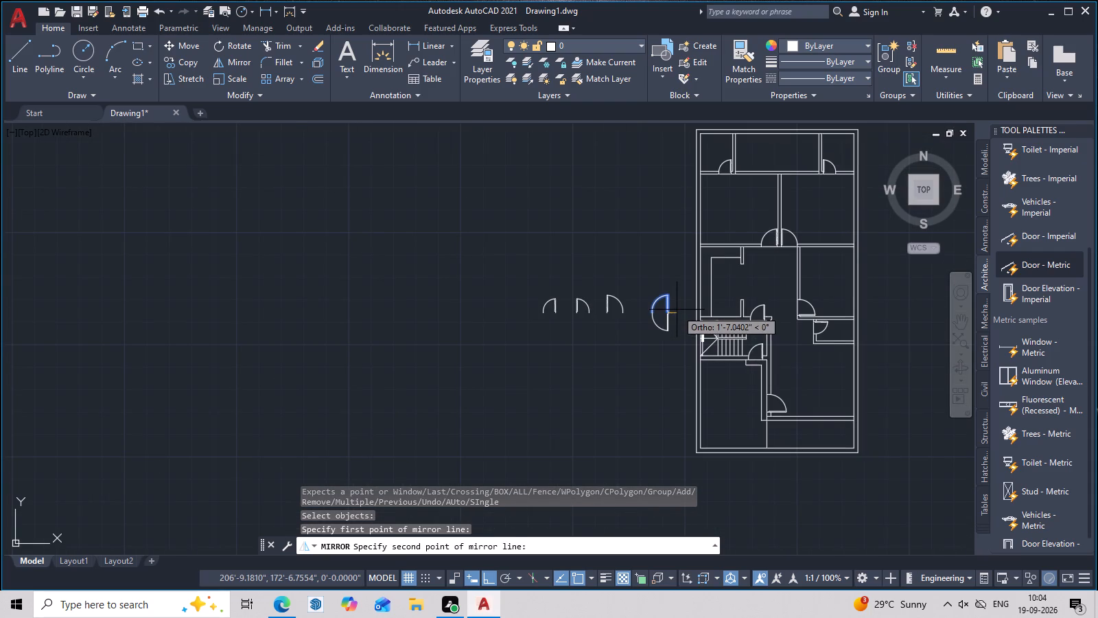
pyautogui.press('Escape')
# Copy the new mirrored spare door from its leaf-side bottom end onto the upper horizontal wall's lower line, just west of the top row's east partition.
pyautogui.scroll(3, 656, 306)
pyautogui.moveTo(732, 276); pyautogui.dragTo(572, 334)
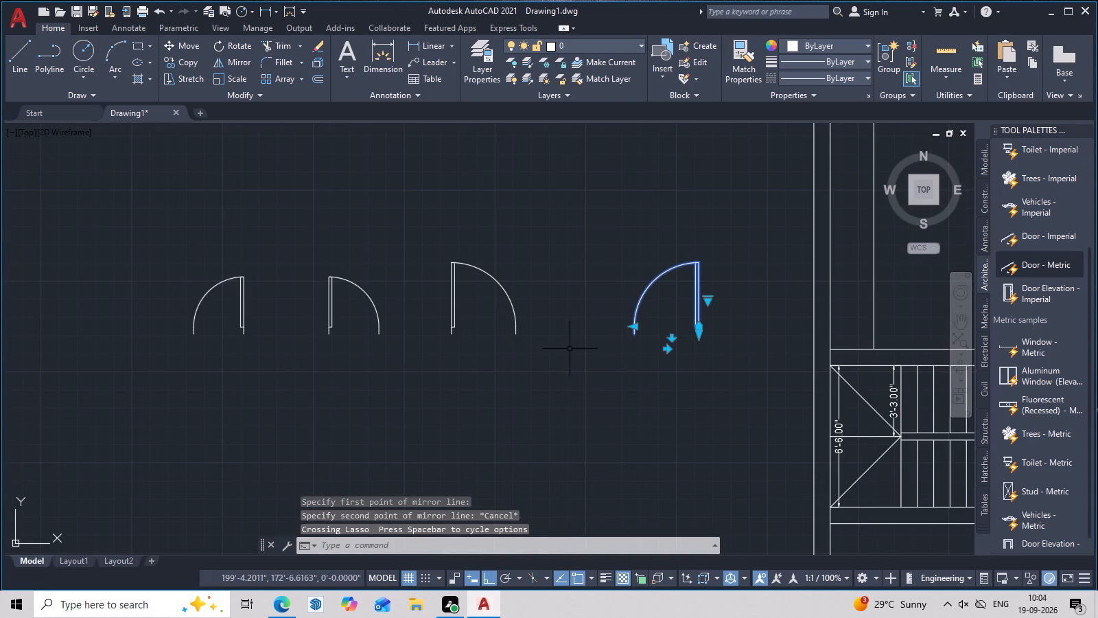
pyautogui.press('c')
pyautogui.write('o')
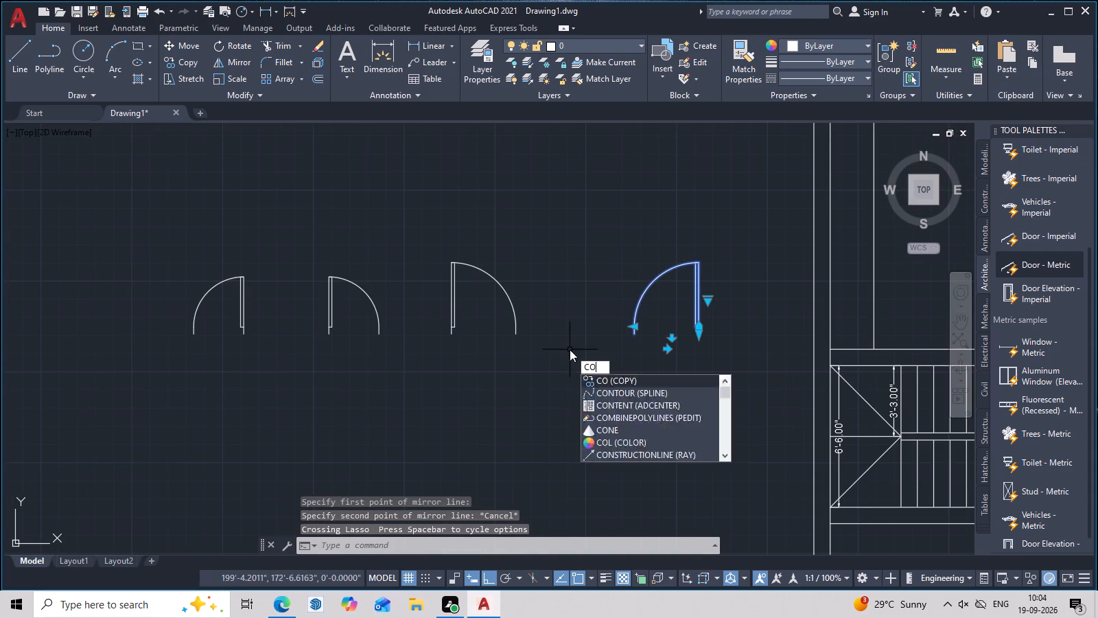
pyautogui.press('space')
pyautogui.scroll(2, 703, 341)
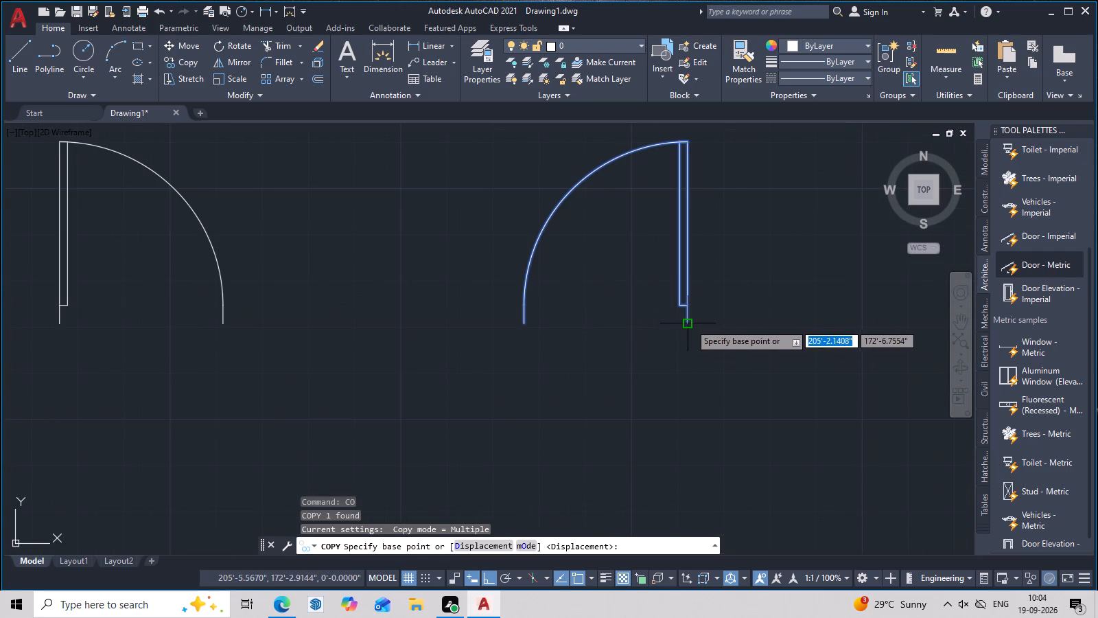
pyautogui.click(686, 323)
pyautogui.scroll(-3, 666, 293)
pyautogui.moveTo(549, 320); pyautogui.dragTo(169, 397, button='middle')
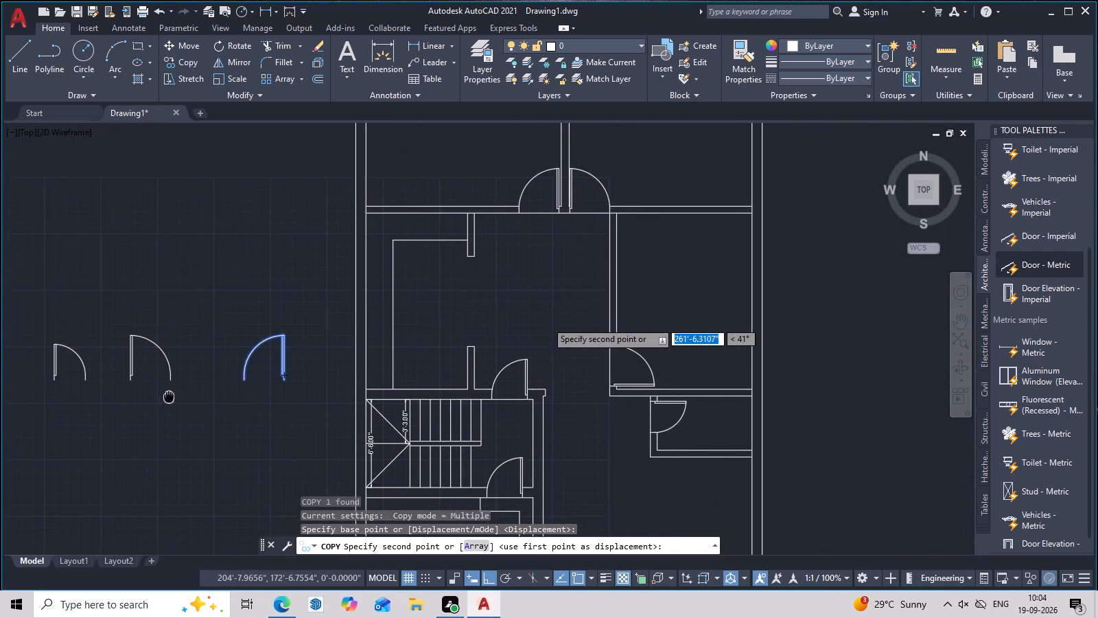
pyautogui.moveTo(169, 397); pyautogui.dragTo(255, 376, button='middle')
pyautogui.scroll(-3, 597, 266)
pyautogui.moveTo(599, 265); pyautogui.dragTo(554, 347, button='middle')
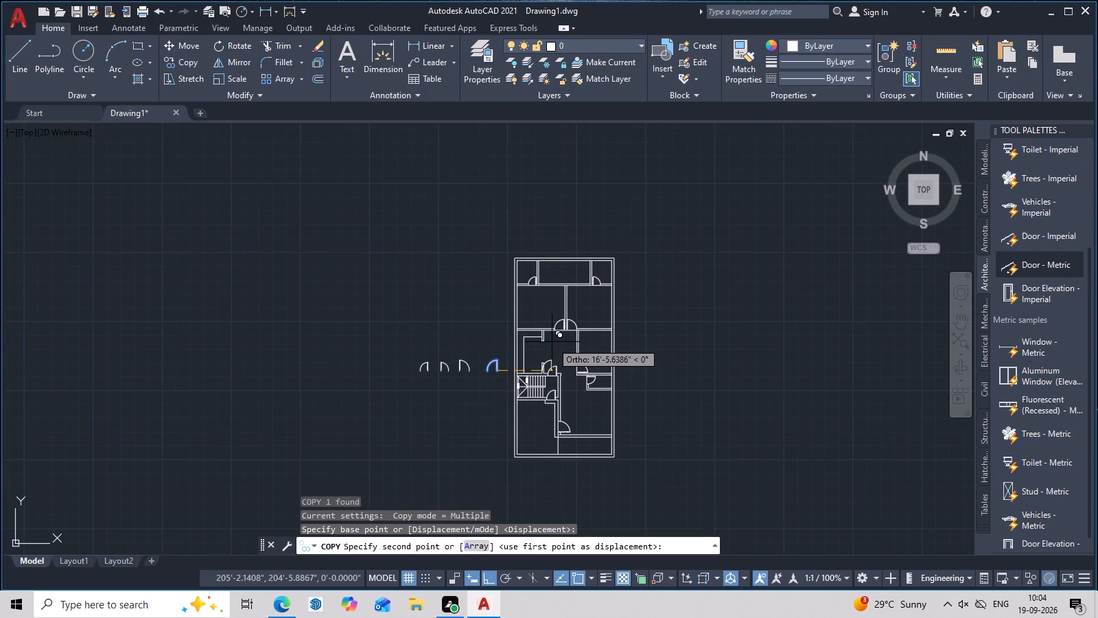
pyautogui.press('F8')
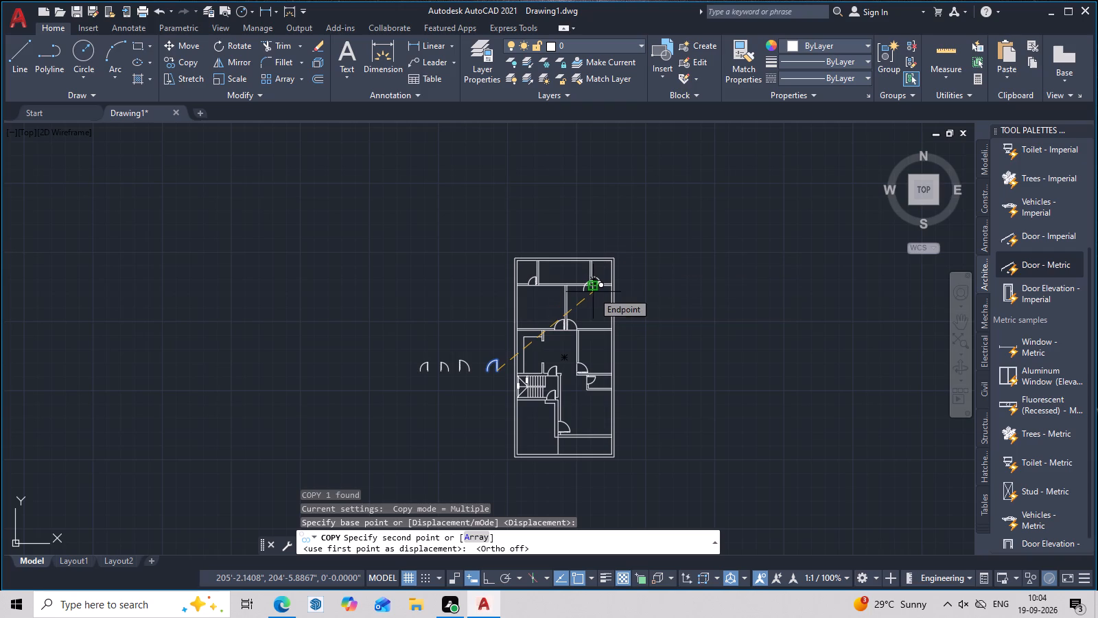
pyautogui.scroll(4, 592, 286)
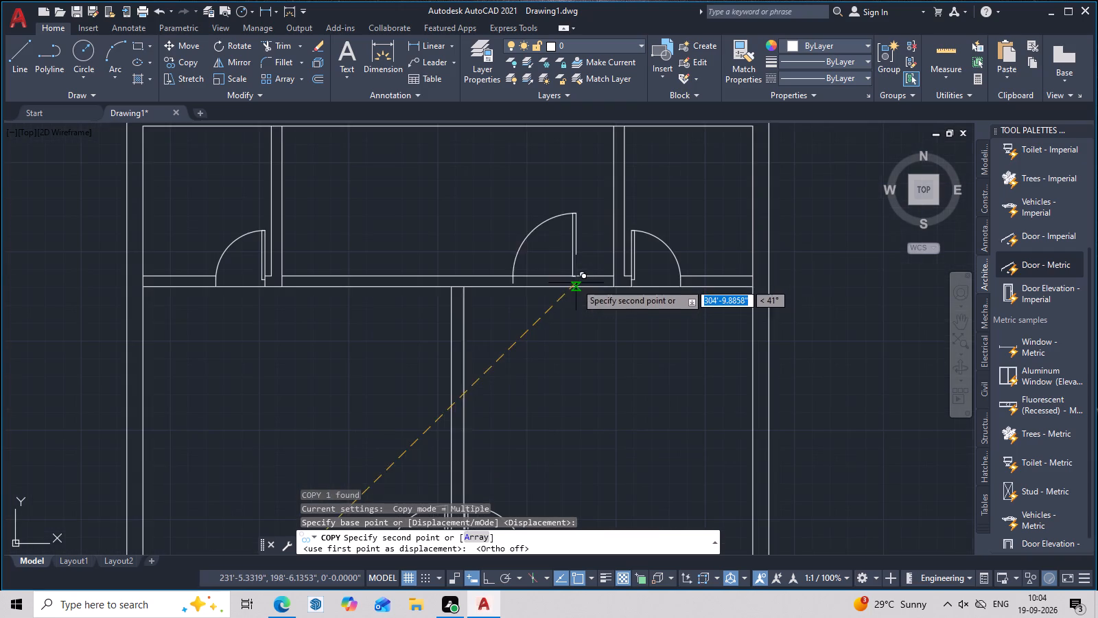
pyautogui.scroll(2, 609, 290)
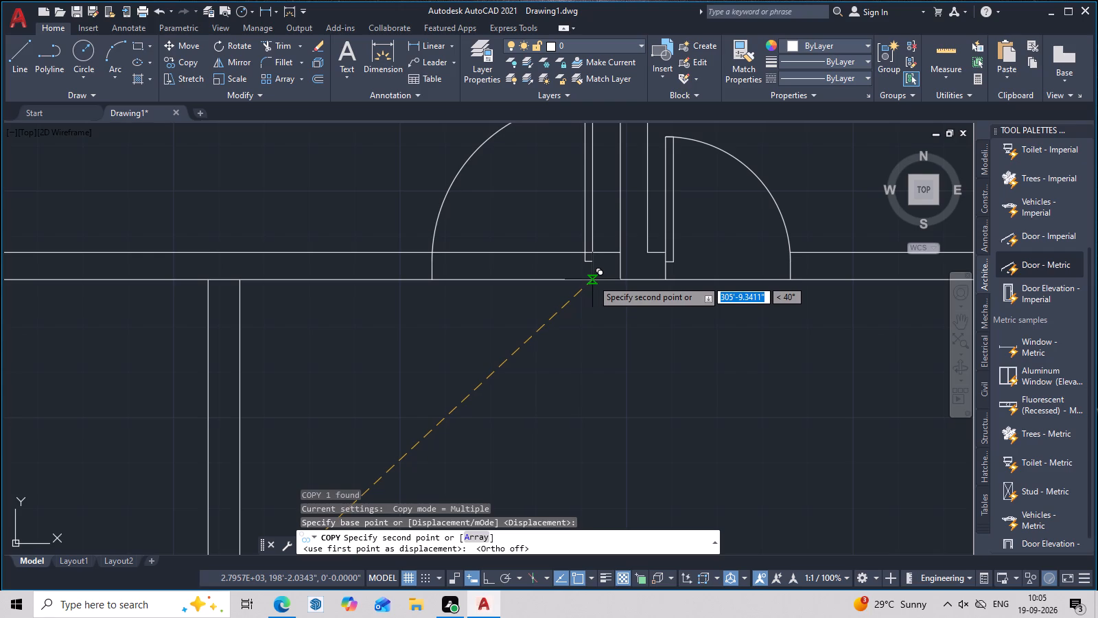
pyautogui.click(592, 279)
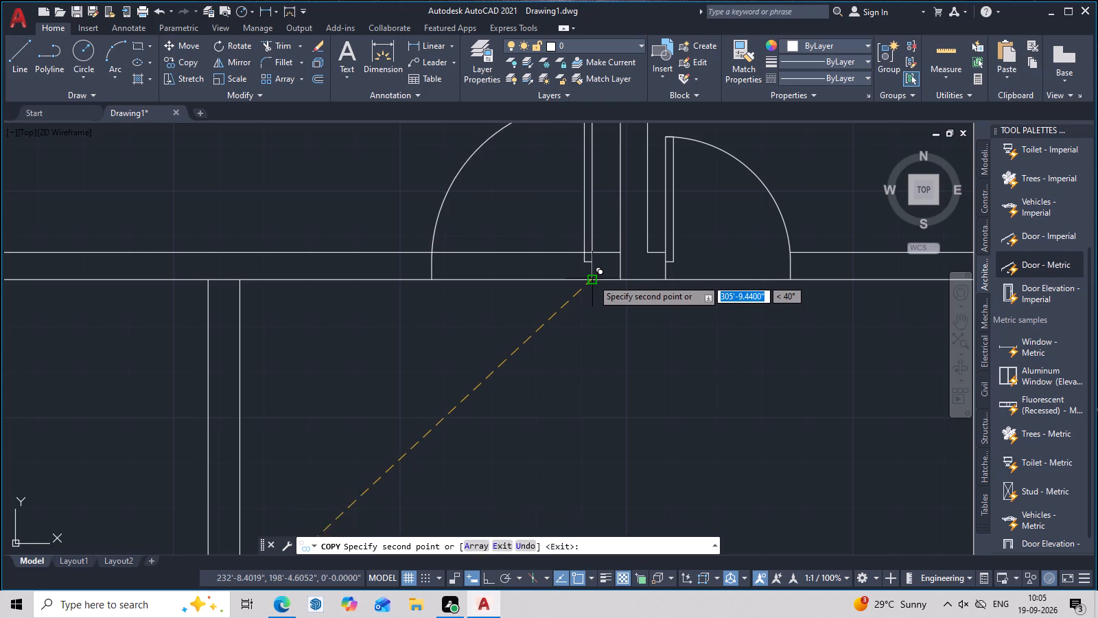
pyautogui.scroll(-2, 349, 285)
pyautogui.moveTo(390, 286); pyautogui.dragTo(572, 288, button='middle')
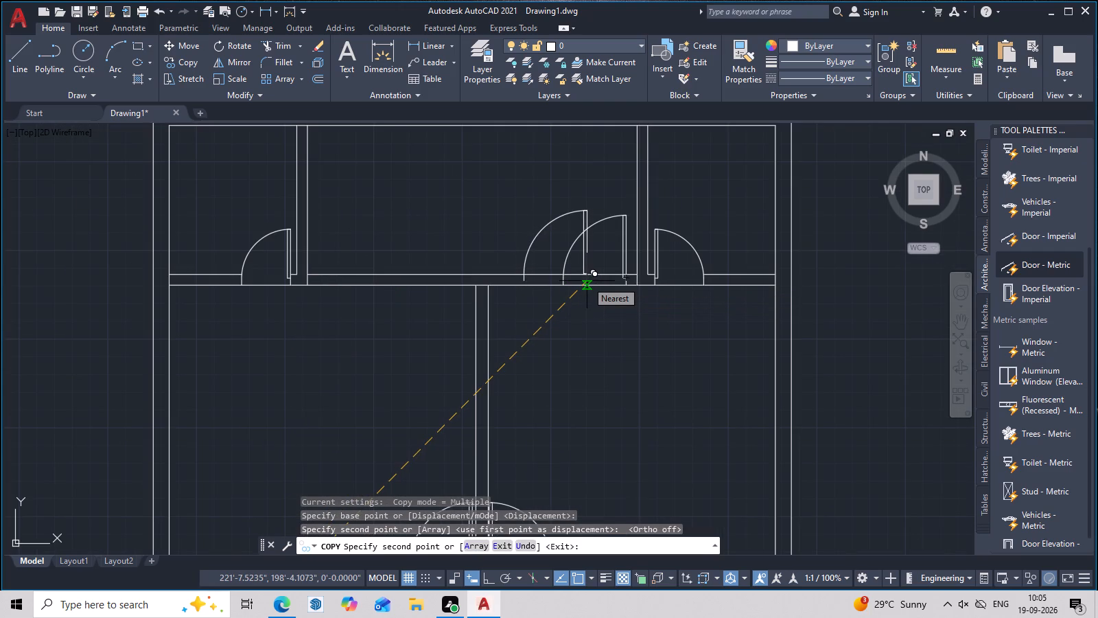
pyautogui.press('Escape')
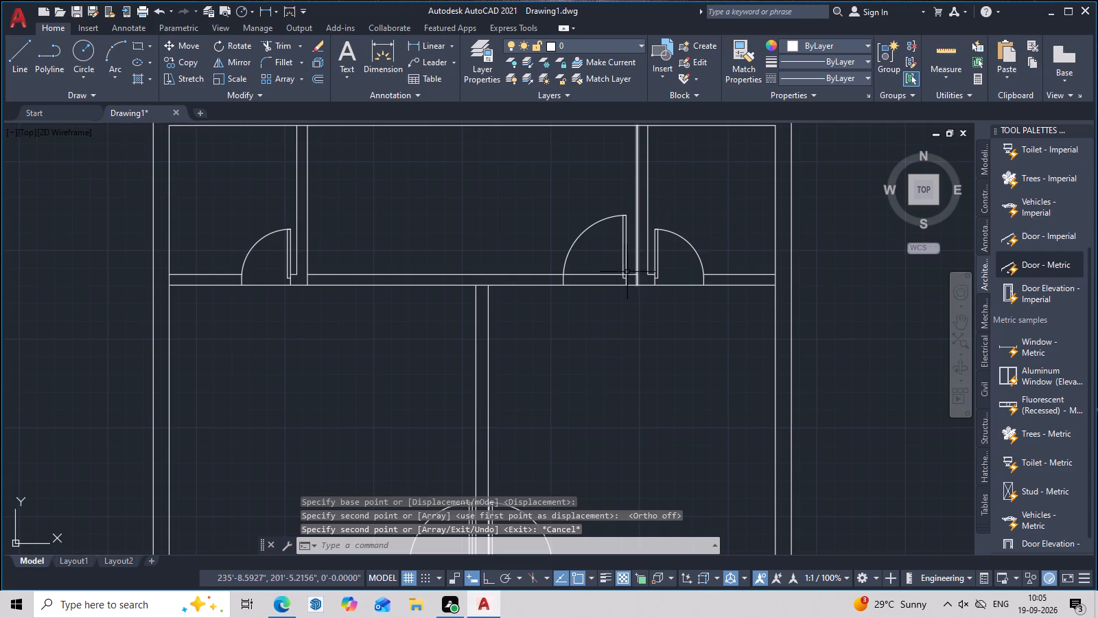
# Mirror that door about a vertical line through the midpoint between the central partition's two top ends, keeping the original.
pyautogui.click(622, 248)
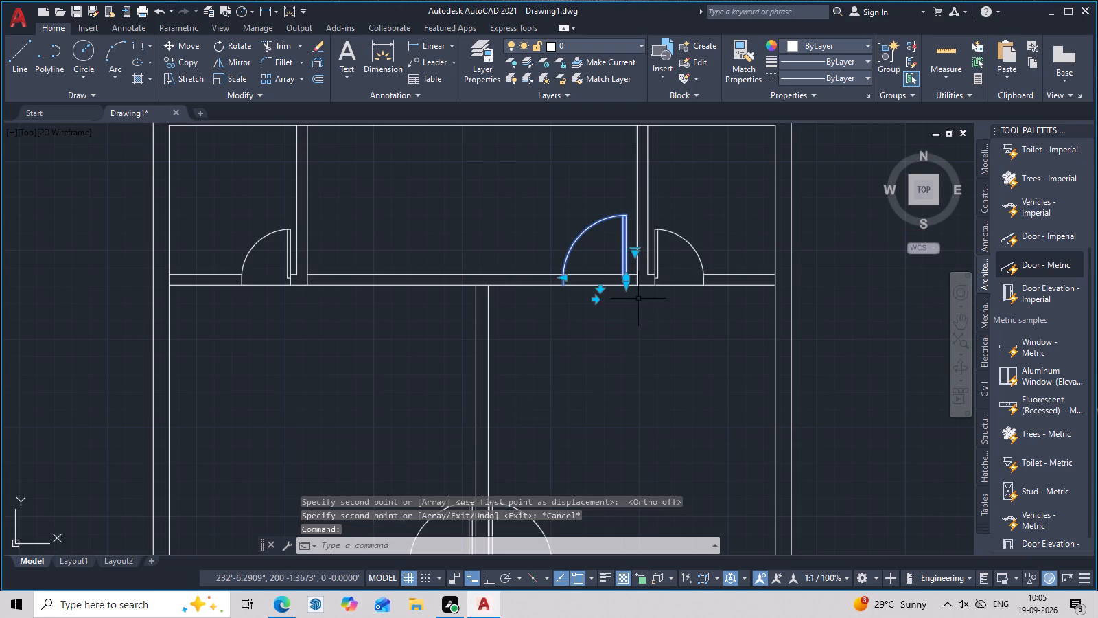
pyautogui.write('mi')
pyautogui.press('space')
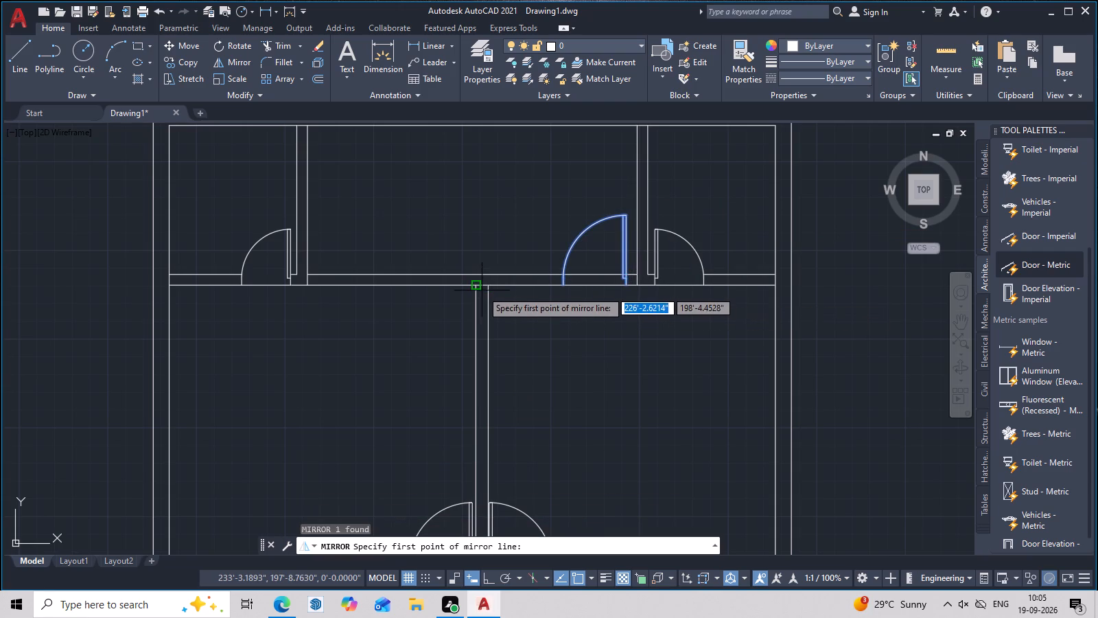
pyautogui.scroll(3, 478, 286)
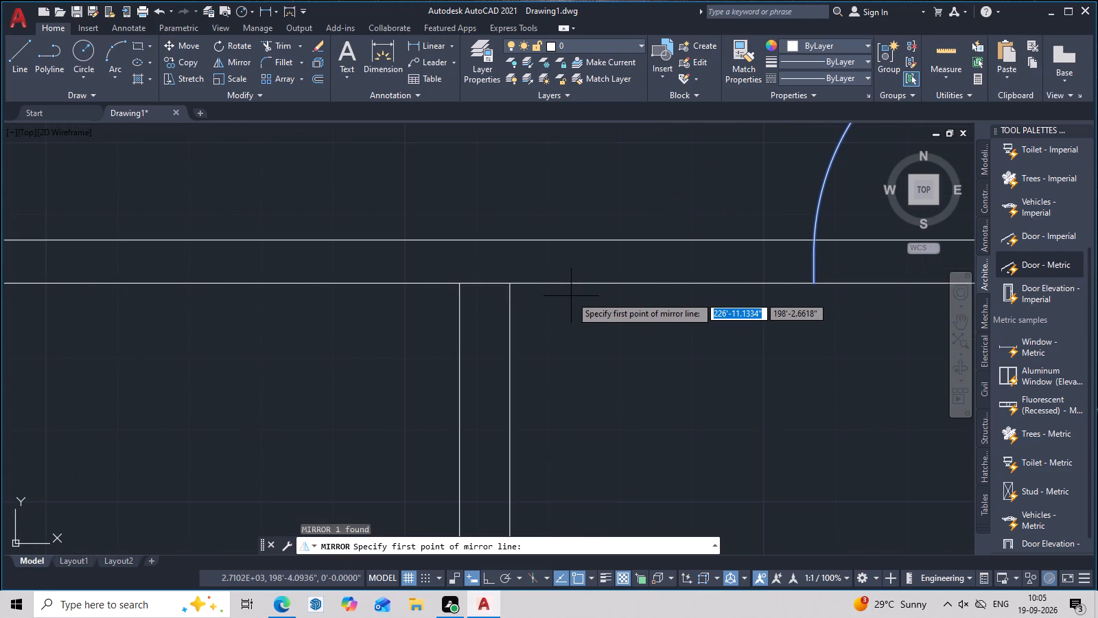
pyautogui.write('m2p')
pyautogui.press('space')
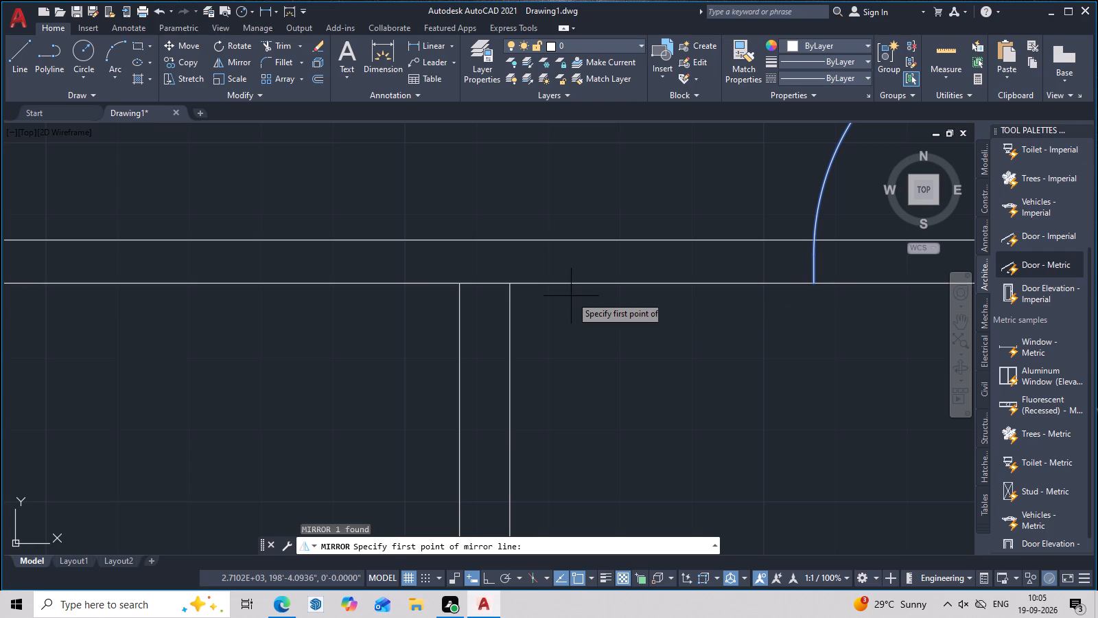
pyautogui.click(456, 286)
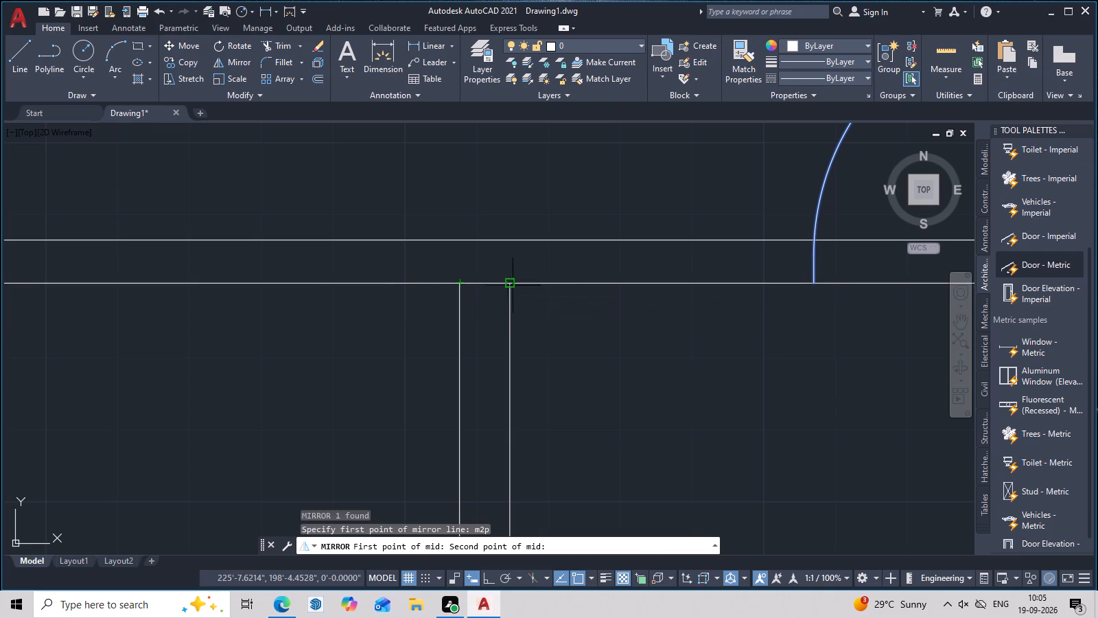
pyautogui.click(513, 286)
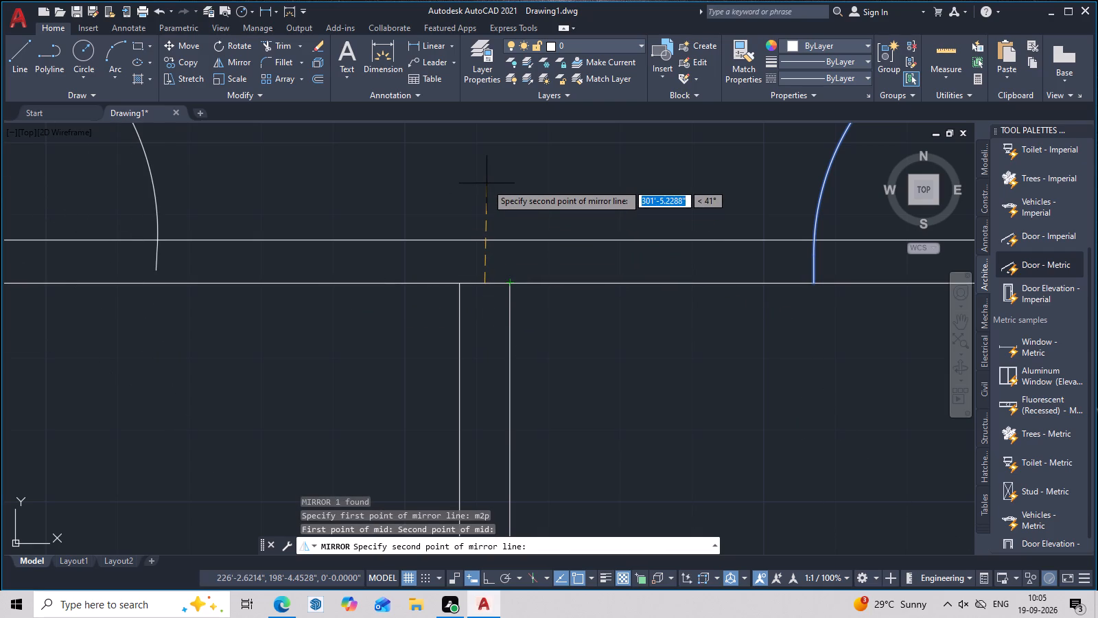
pyautogui.press('F8')
pyautogui.scroll(-3, 487, 183)
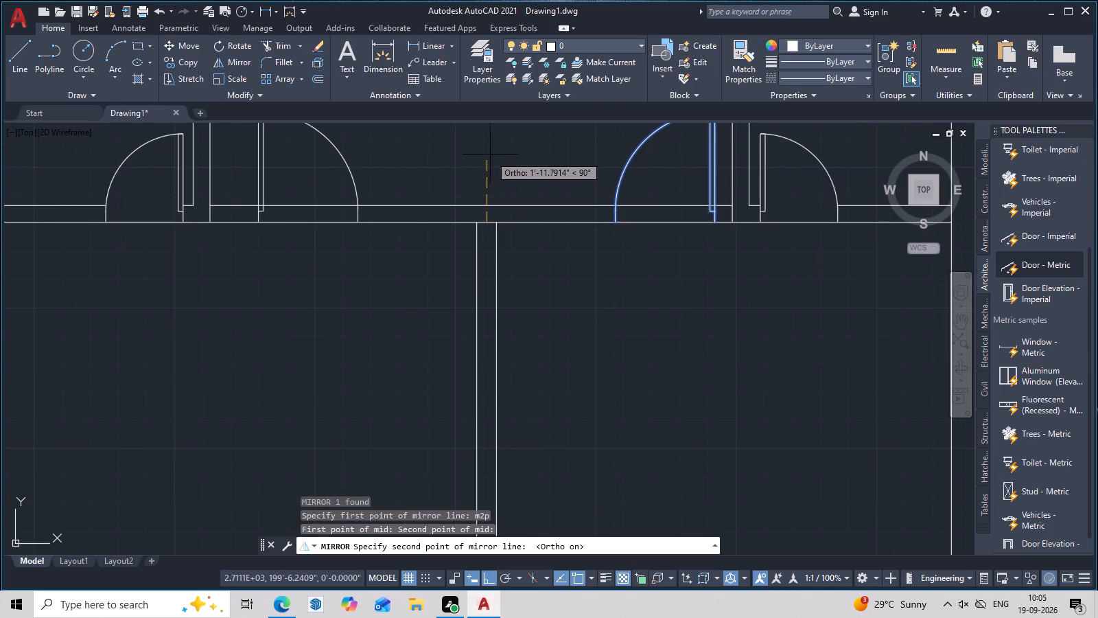
pyautogui.click(490, 148)
pyautogui.moveTo(514, 196); pyautogui.dragTo(490, 148)
pyautogui.moveTo(436, 143); pyautogui.dragTo(589, 179, button='middle')
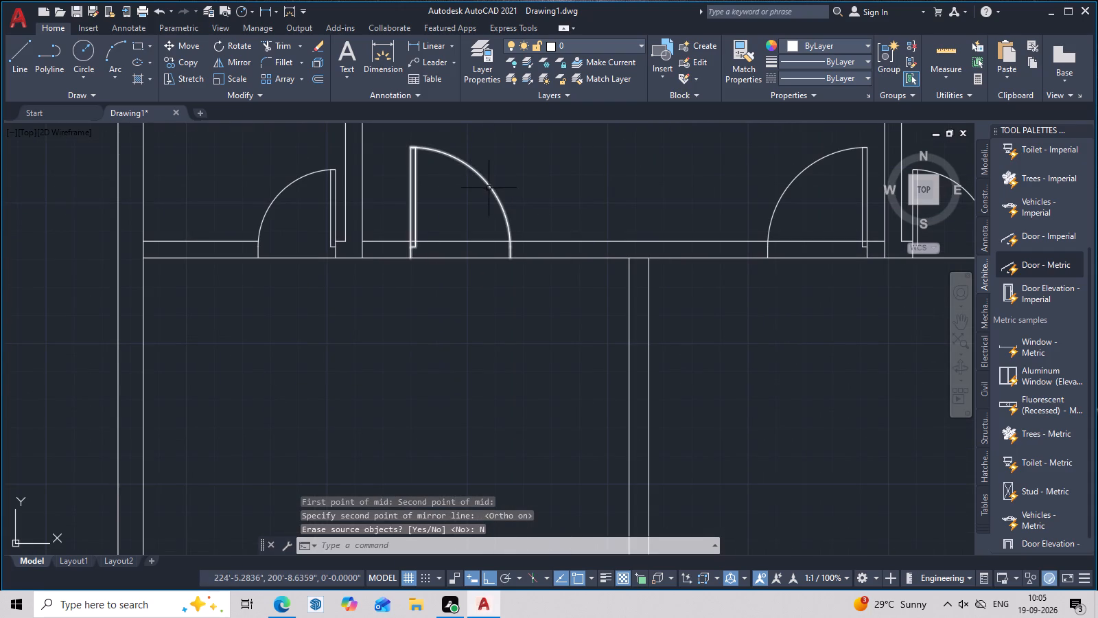
# Move the mirrored door west along the upper wall's lower line from its leaf-side bottom end, closer to the top row's west partition.
pyautogui.click(489, 188)
pyautogui.write('m')
pyautogui.press('space')
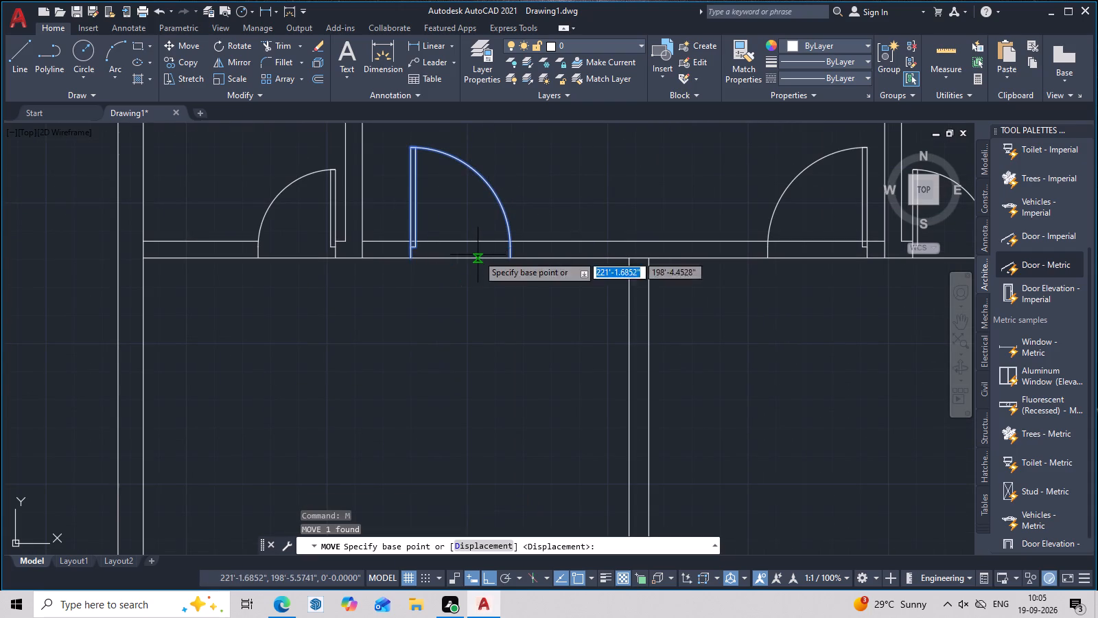
pyautogui.scroll(2, 403, 254)
pyautogui.click(419, 263)
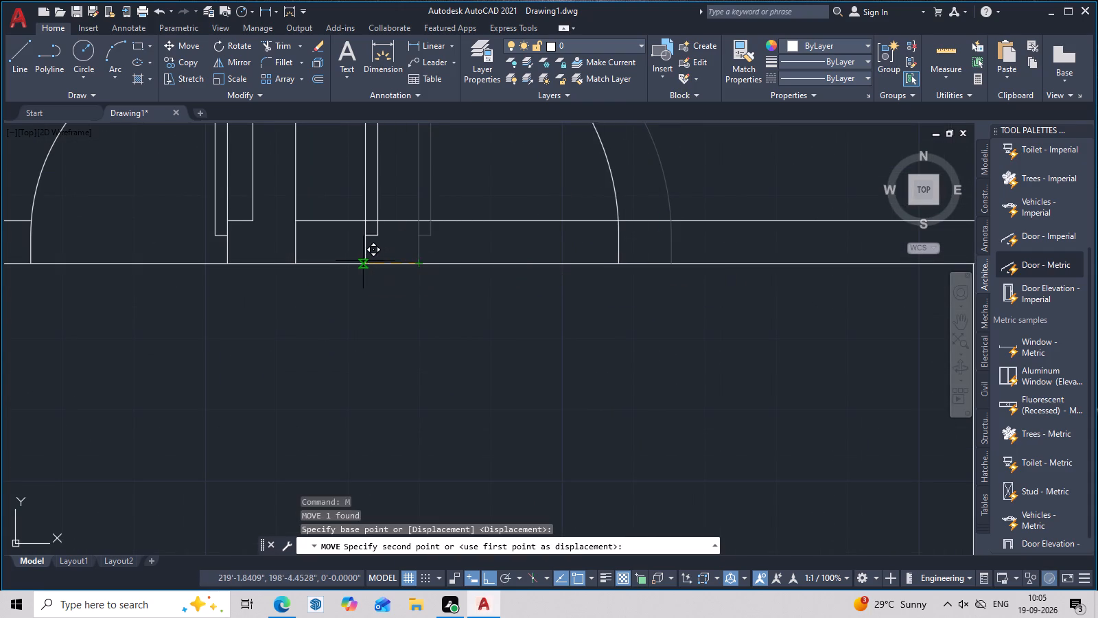
pyautogui.click(341, 261)
pyautogui.scroll(-3, 388, 273)
pyautogui.moveTo(429, 306); pyautogui.dragTo(430, 336, button='middle')
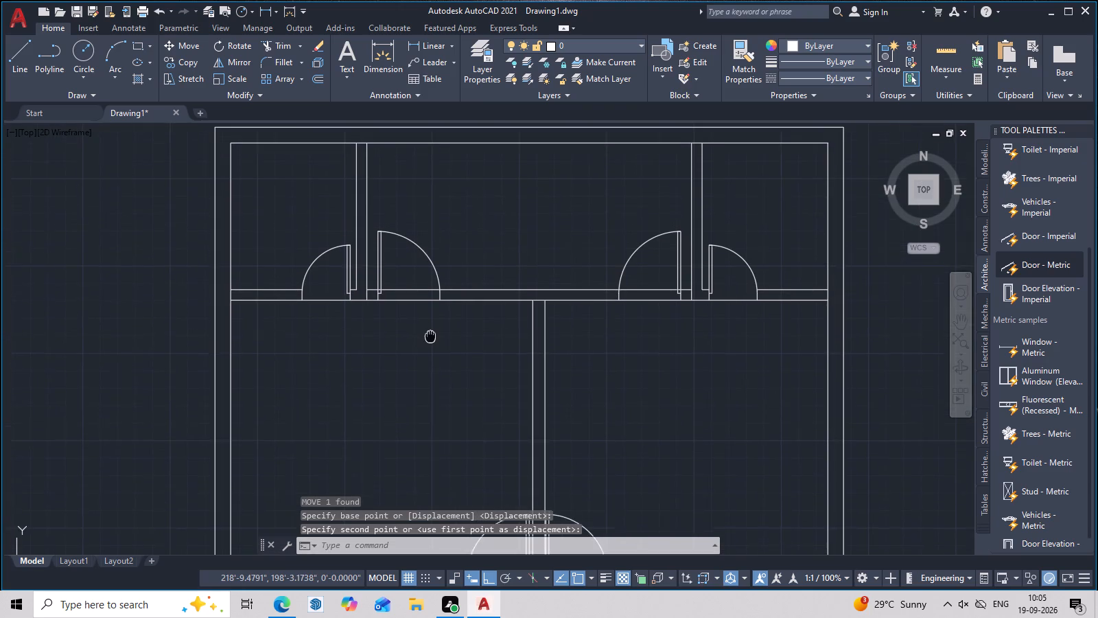
pyautogui.moveTo(430, 336); pyautogui.dragTo(430, 354, button='middle')
pyautogui.press('Escape')
# Trim the upper horizontal wall's upper line out of the top middle room's west door opening, including the piece crossing the door leaf.
pyautogui.moveTo(630, 335); pyautogui.dragTo(639, 319, button='middle')
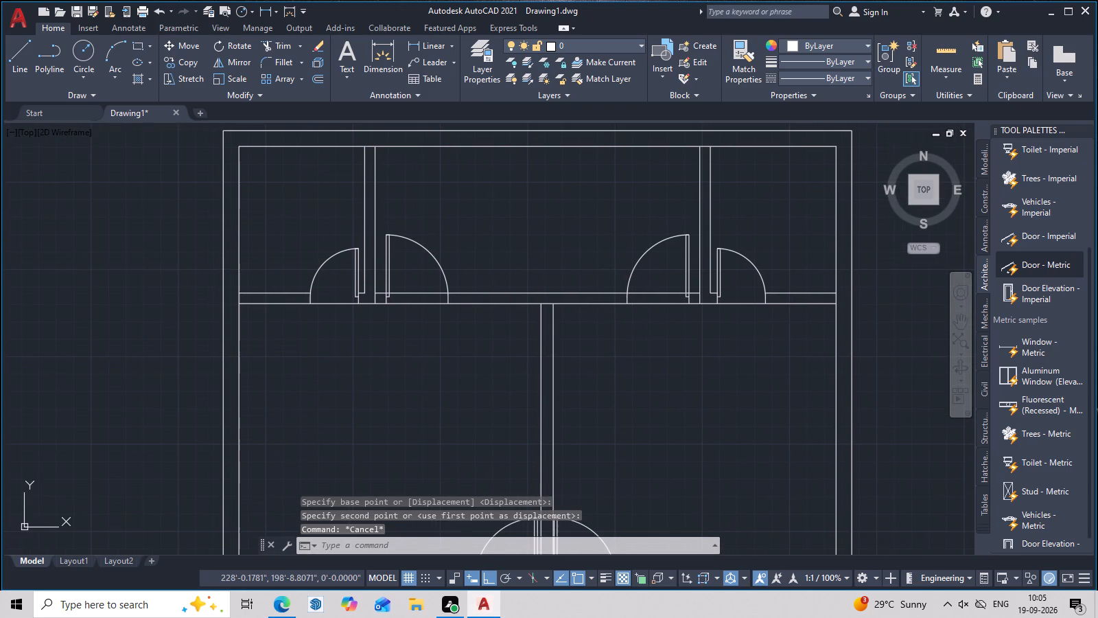
pyautogui.write('tr')
pyautogui.press('space')
pyautogui.scroll(2, 439, 295)
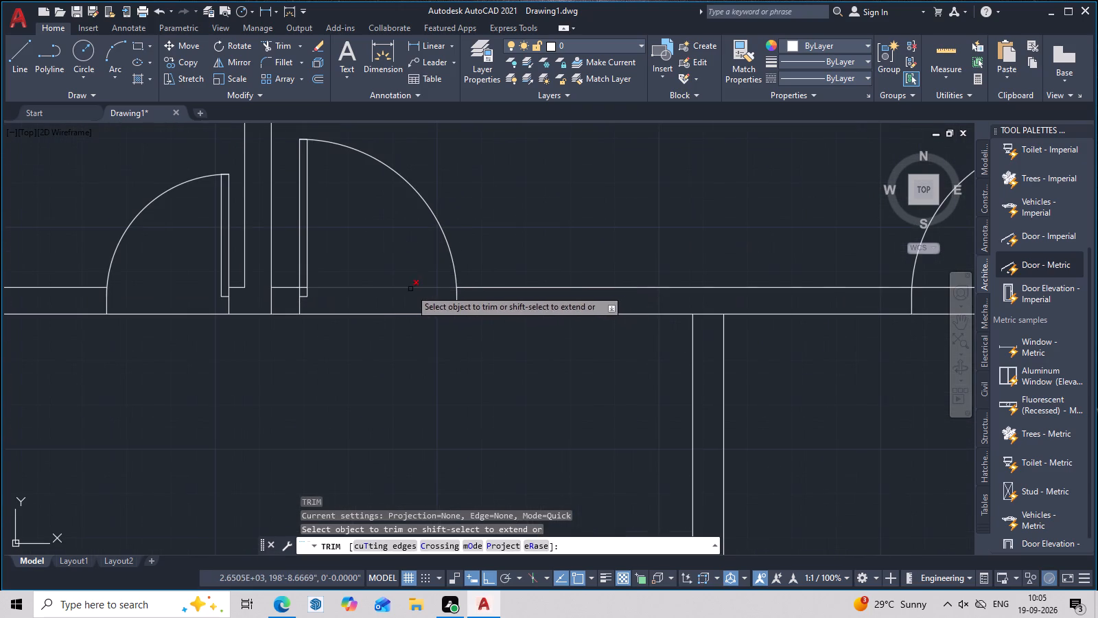
pyautogui.click(410, 290)
pyautogui.moveTo(373, 285); pyautogui.dragTo(371, 295)
pyautogui.scroll(3, 312, 288)
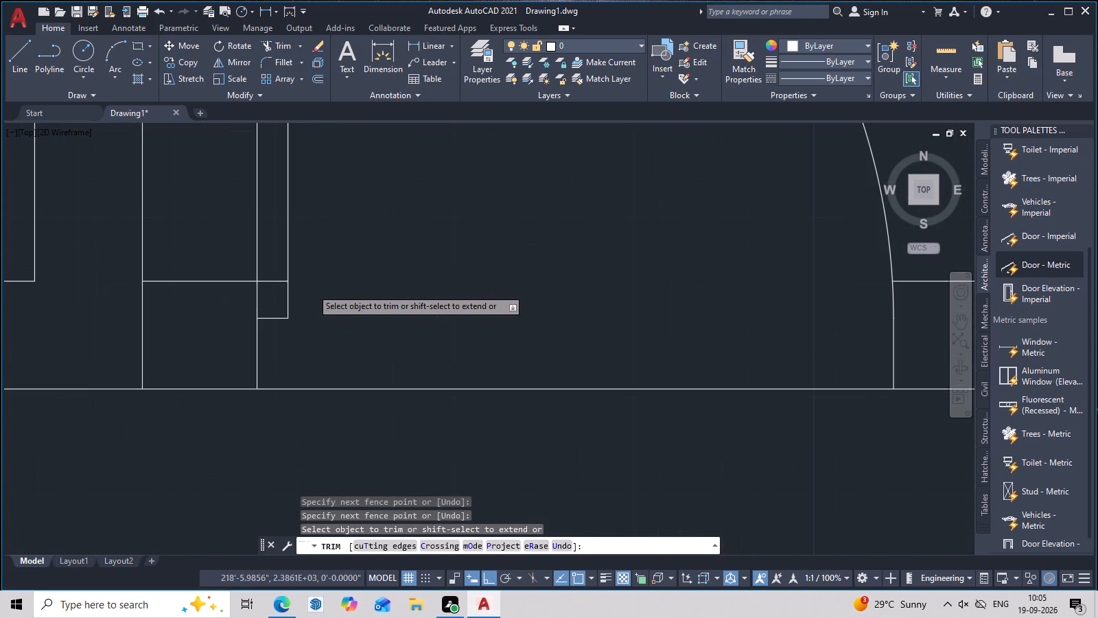
pyautogui.click(278, 282)
# Trim the same wall line out of the top middle room's east door opening, including the piece within the door leaf.
pyautogui.scroll(-3, 412, 299)
pyautogui.moveTo(425, 295); pyautogui.dragTo(334, 318, button='middle')
pyautogui.scroll(-2, 364, 315)
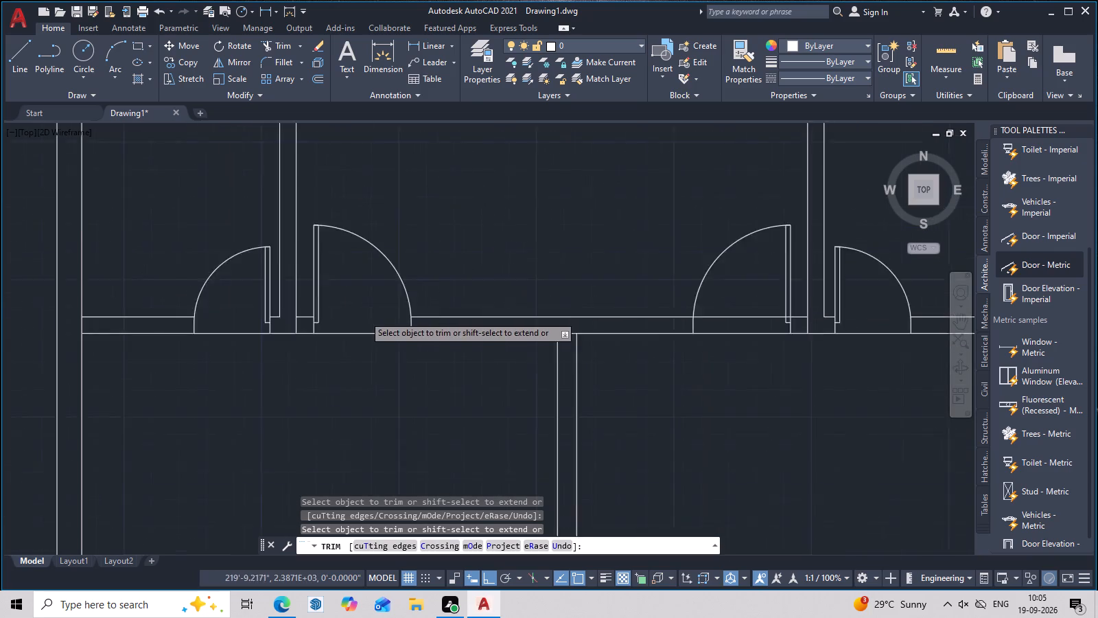
pyautogui.scroll(-2, 364, 313)
pyautogui.moveTo(517, 350); pyautogui.dragTo(375, 351, button='middle')
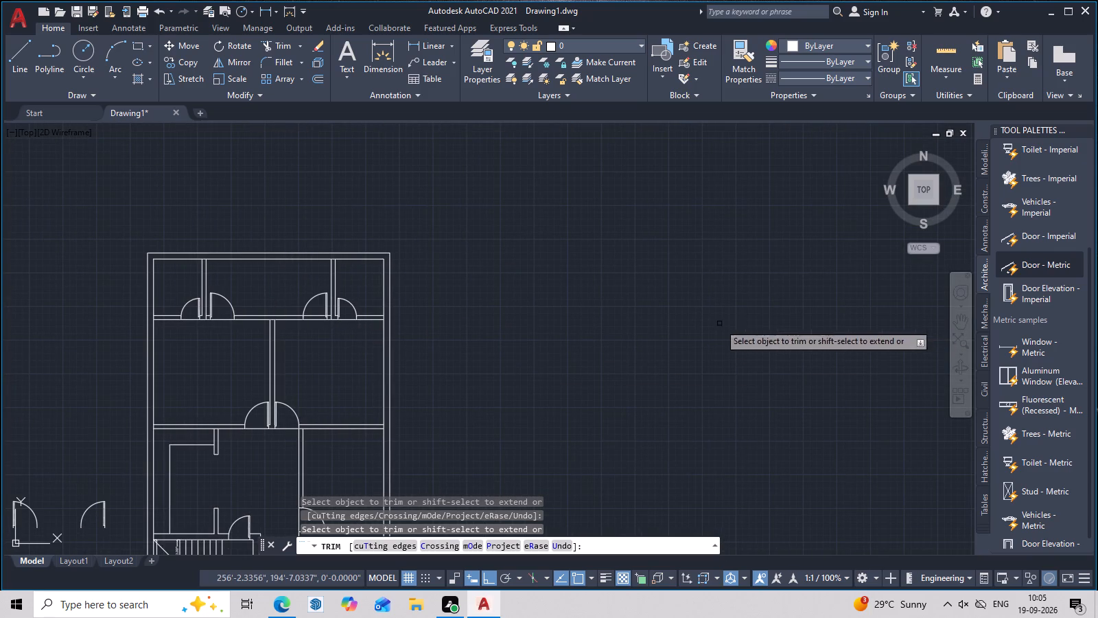
pyautogui.scroll(3, 330, 314)
pyautogui.moveTo(280, 319); pyautogui.dragTo(524, 336, button='middle')
pyautogui.scroll(2, 526, 336)
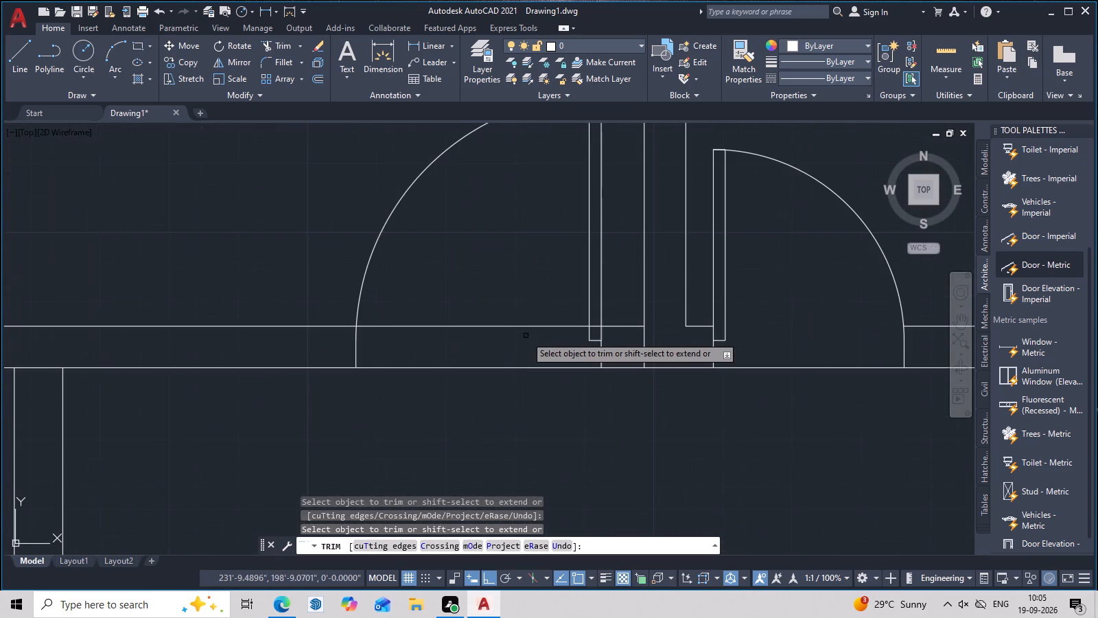
pyautogui.click(535, 328)
pyautogui.click(594, 327)
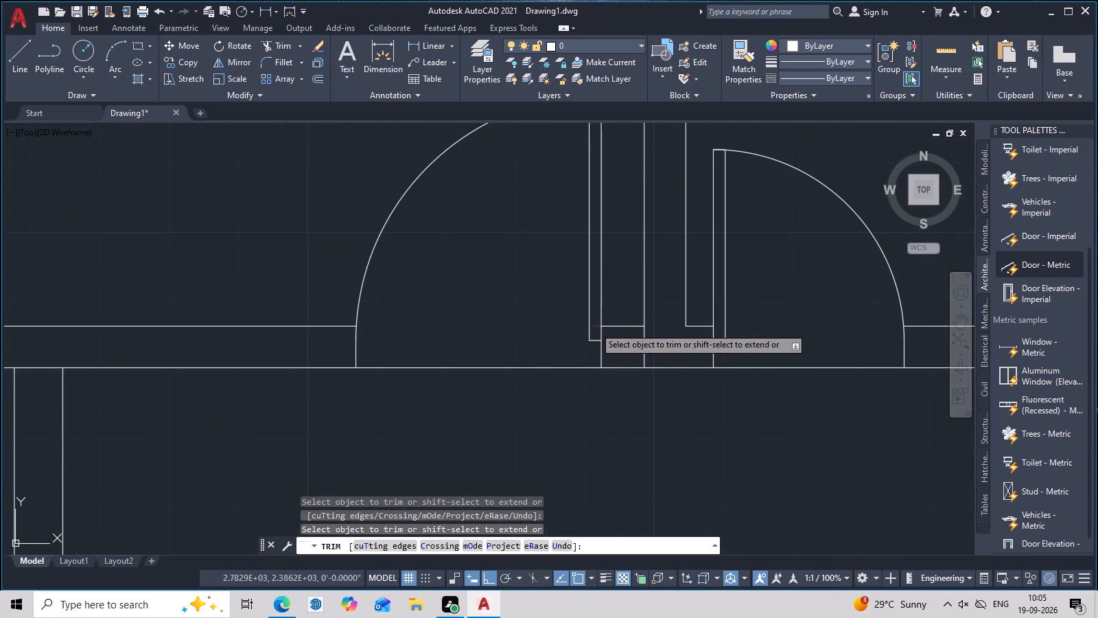
pyautogui.scroll(-6, 594, 327)
pyautogui.moveTo(589, 378); pyautogui.dragTo(603, 322, button='middle')
pyautogui.press('Escape')
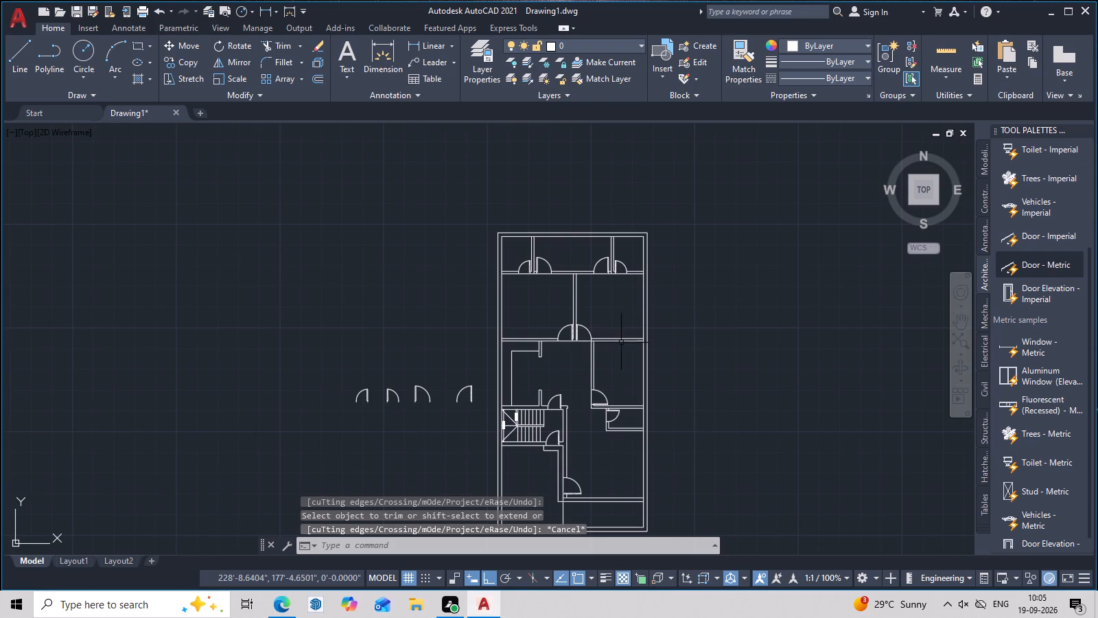
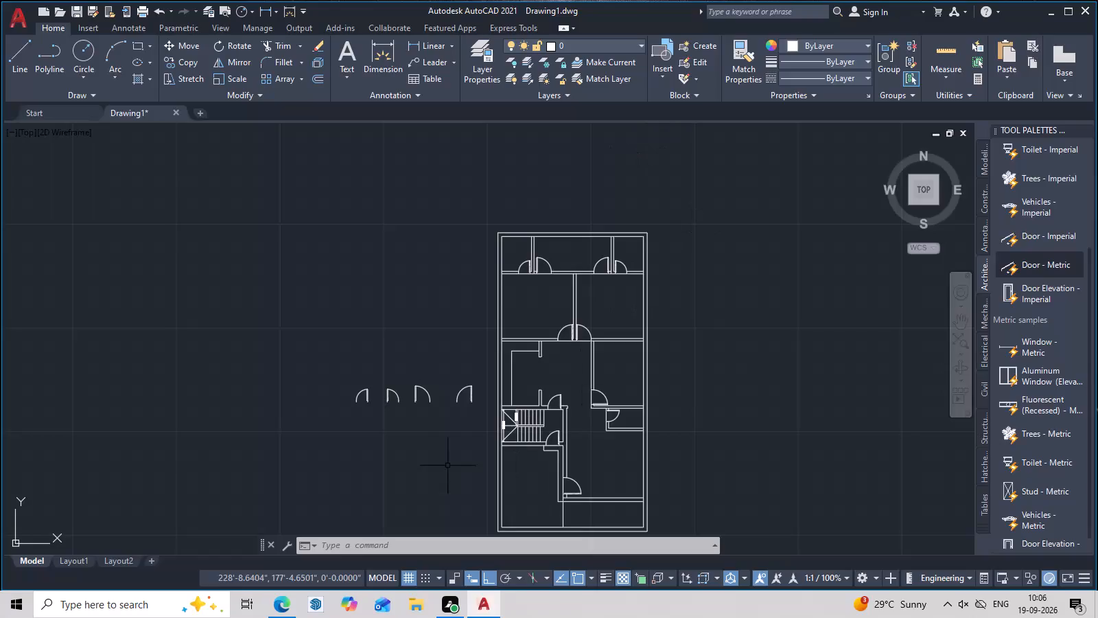
# Erase the four spare door symbols lying outside the floor plan, beside the staircase wall.
pyautogui.moveTo(438, 479); pyautogui.dragTo(458, 472, button='middle')
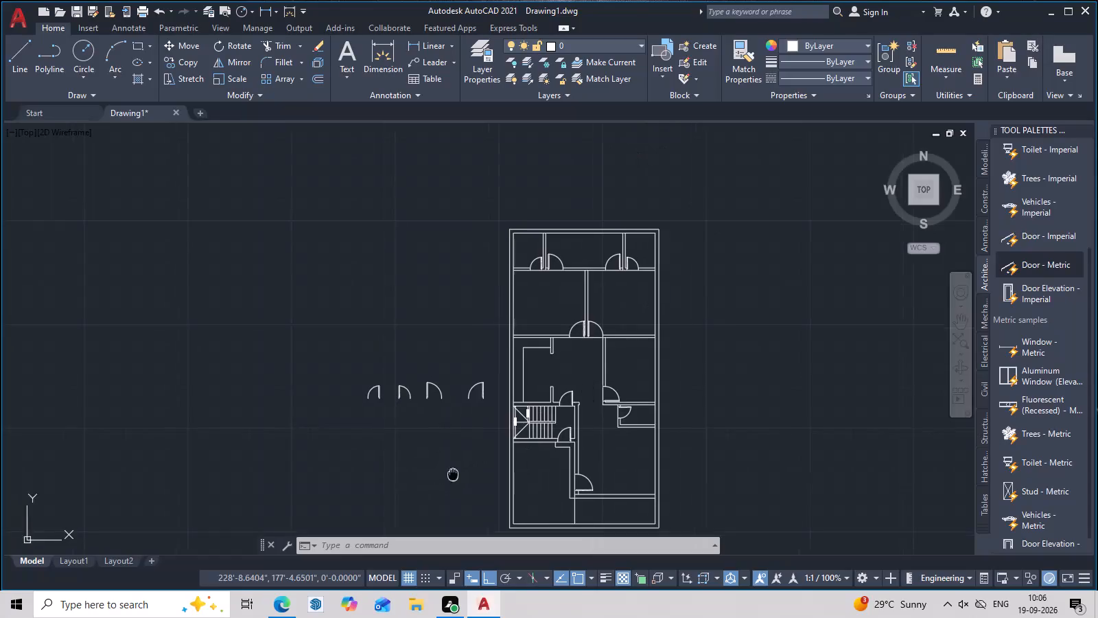
pyautogui.moveTo(458, 472); pyautogui.dragTo(614, 390, button='middle')
pyautogui.scroll(3, 643, 318)
pyautogui.moveTo(642, 314); pyautogui.dragTo(697, 306, button='middle')
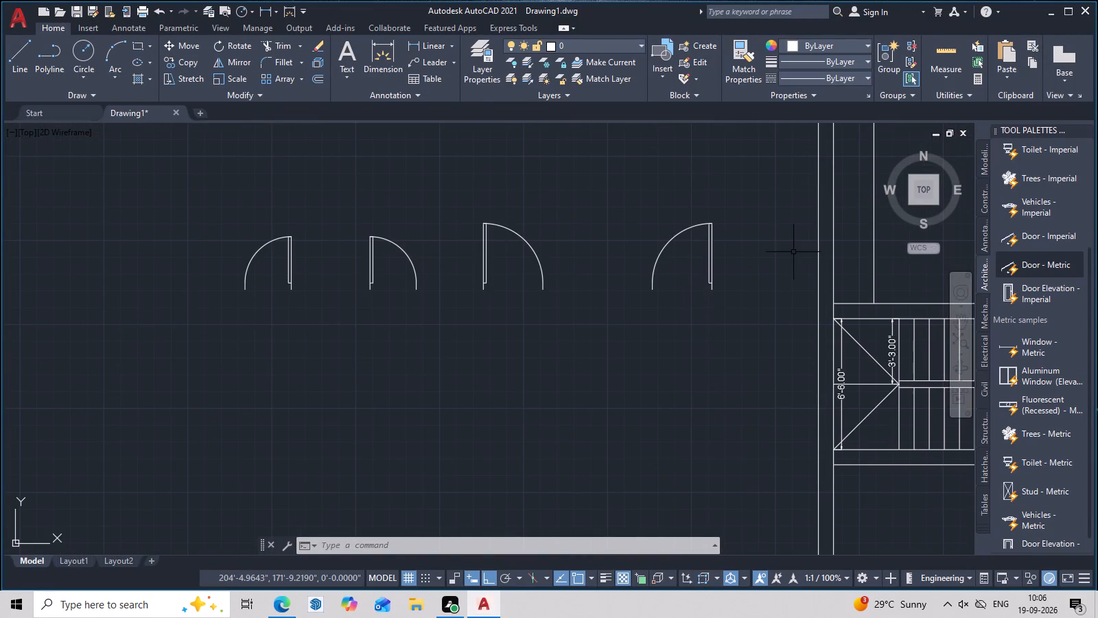
pyautogui.moveTo(736, 181); pyautogui.dragTo(695, 428)
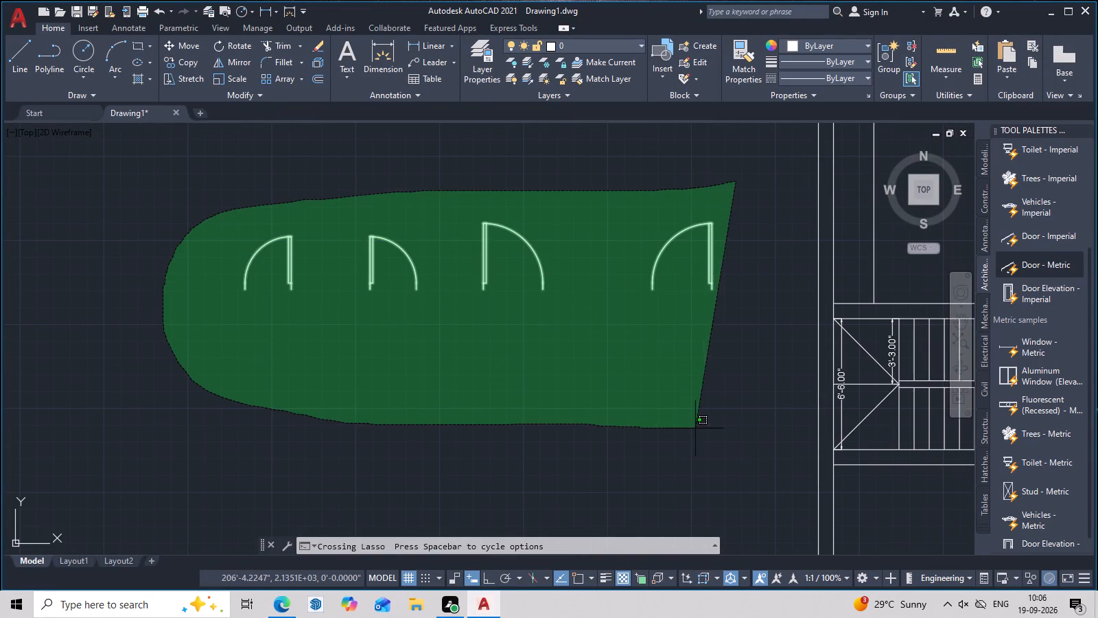
pyautogui.moveTo(695, 428); pyautogui.dragTo(724, 428)
pyautogui.press('Delete')
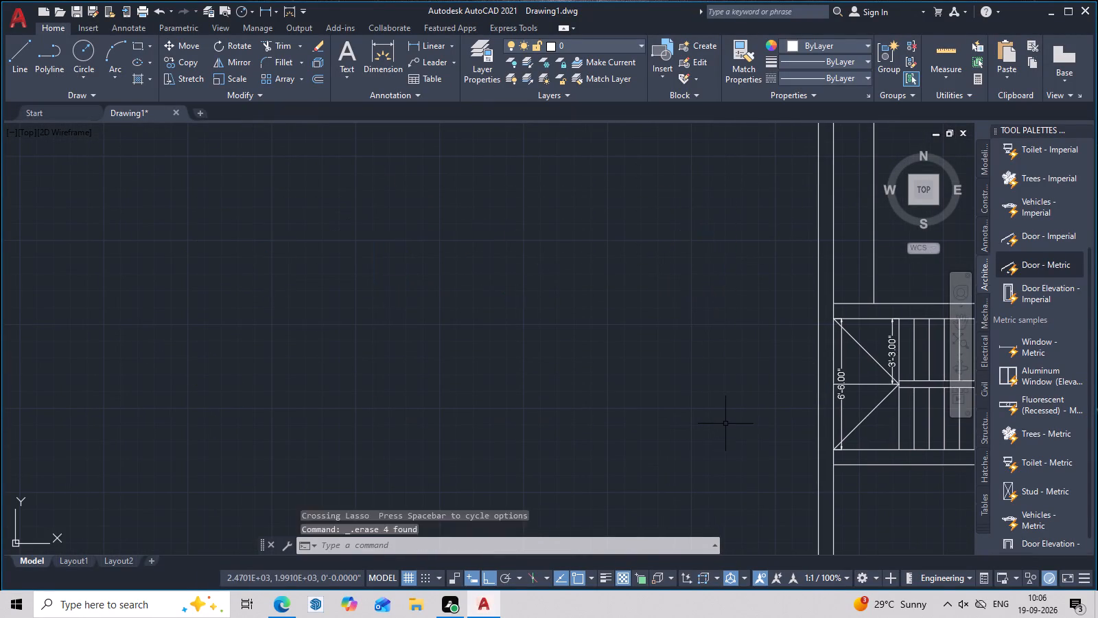
# Examine the staircase area, the lower rooms and the overall floor plan layout.
pyautogui.scroll(-3, 615, 345)
pyautogui.moveTo(570, 330); pyautogui.dragTo(412, 342, button='middle')
pyautogui.scroll(2, 528, 350)
pyautogui.moveTo(545, 367); pyautogui.dragTo(524, 314, button='middle')
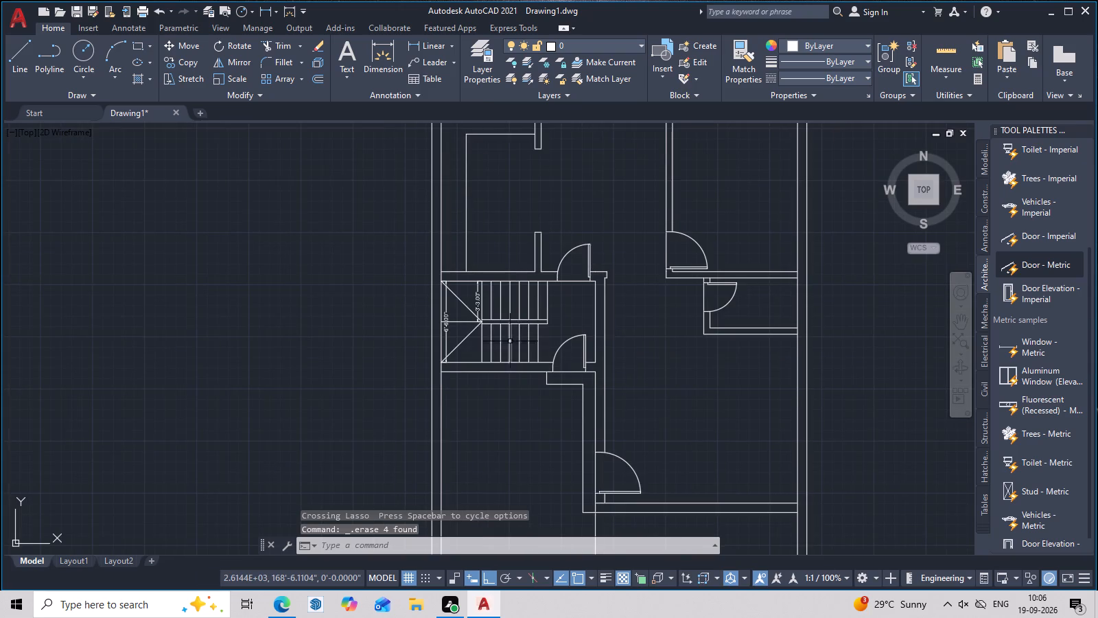
pyautogui.moveTo(513, 365); pyautogui.dragTo(507, 319, button='middle')
pyautogui.scroll(2, 521, 367)
pyautogui.scroll(-2, 522, 367)
pyautogui.moveTo(522, 367); pyautogui.dragTo(503, 354, button='middle')
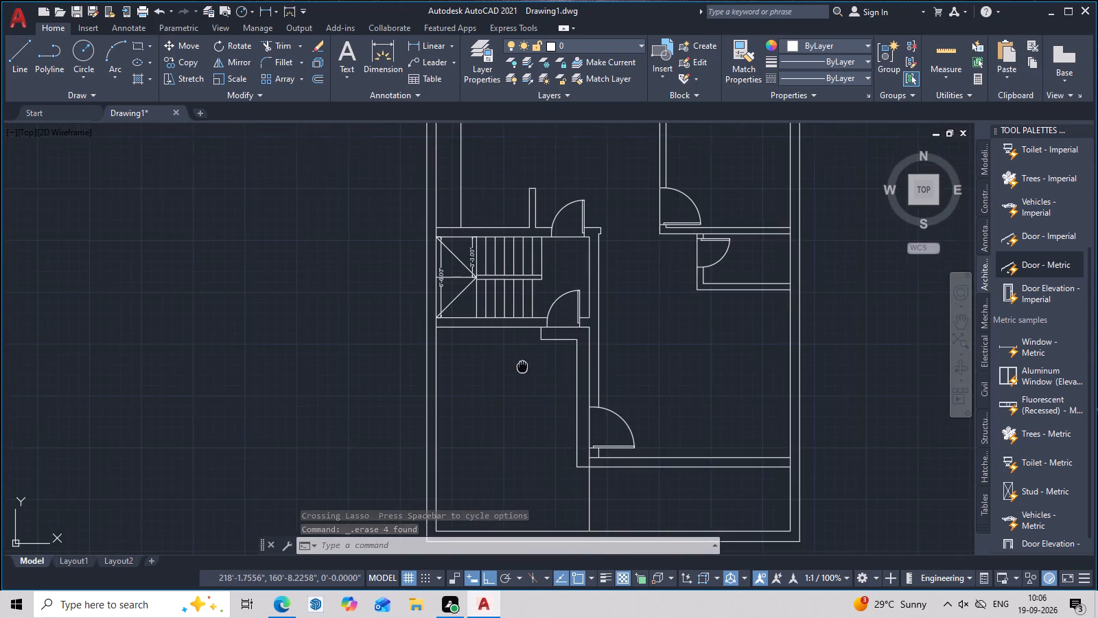
pyautogui.moveTo(503, 354); pyautogui.dragTo(467, 312, button='middle')
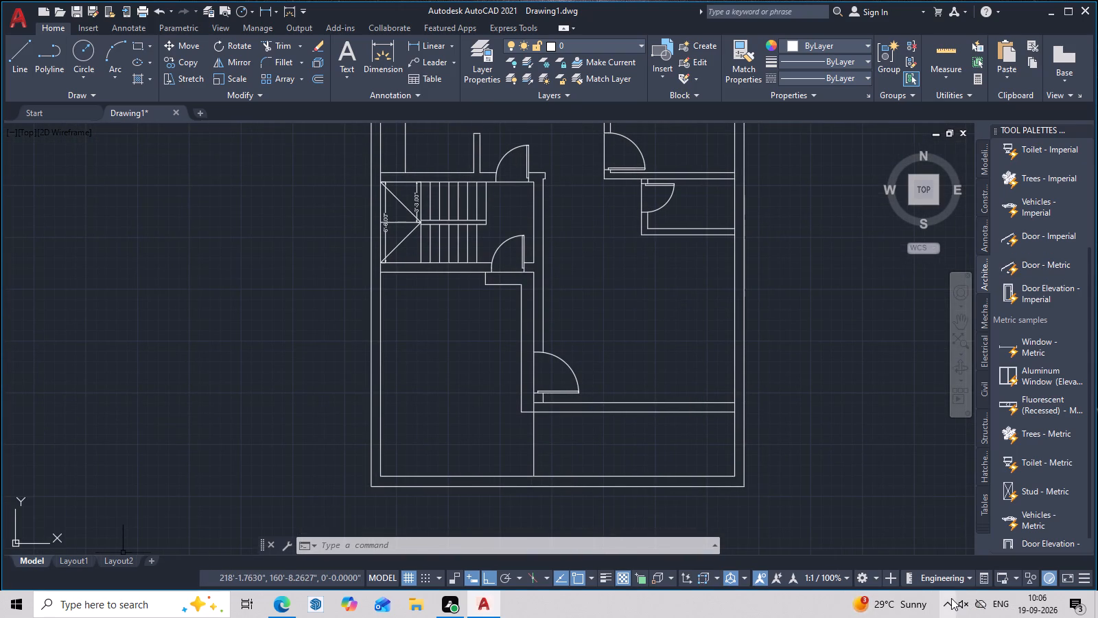
pyautogui.moveTo(951, 598); pyautogui.dragTo(897, 617, button='middle')
pyautogui.scroll(-2, 907, 534)
pyautogui.moveTo(816, 464); pyautogui.dragTo(592, 410, button='middle')
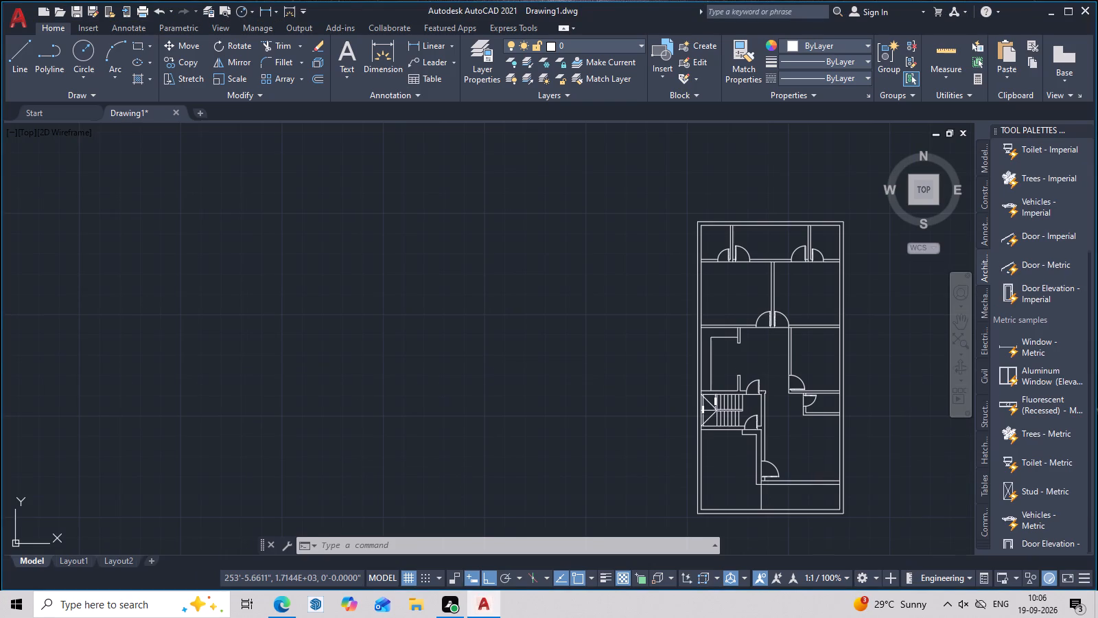
pyautogui.moveTo(592, 410); pyautogui.dragTo(484, 395, button='middle')
pyautogui.moveTo(723, 293); pyautogui.dragTo(439, 259, button='middle')
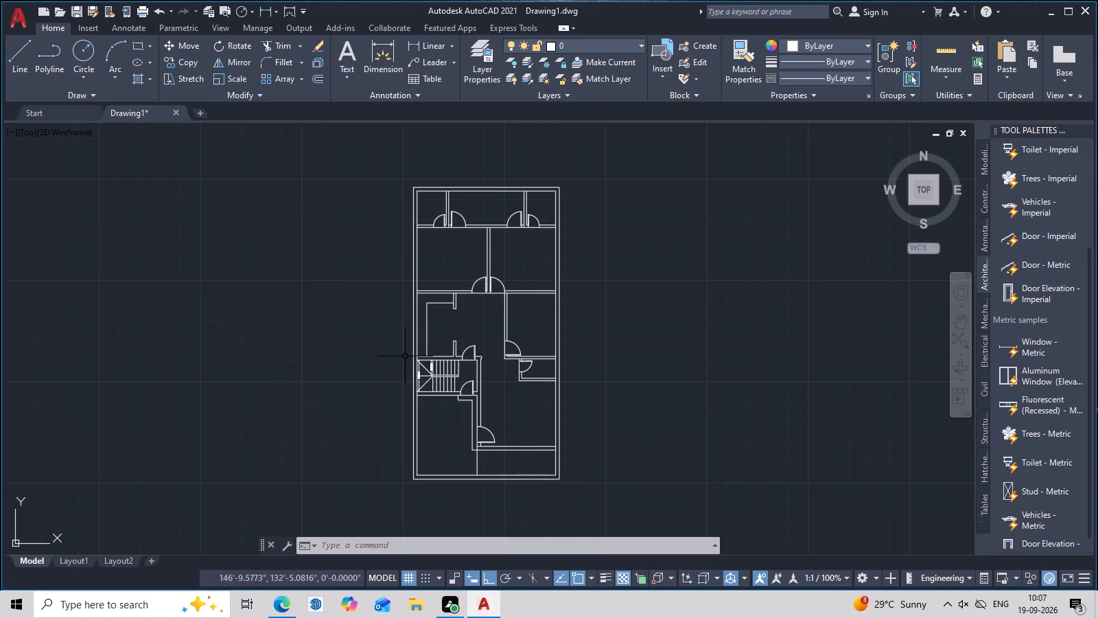
# Inspect the door openings and walls room by room, from the upper rooms to the bottom strip of the plan.
pyautogui.moveTo(498, 220); pyautogui.dragTo(543, 268, button='middle')
pyautogui.scroll(3, 543, 268)
pyautogui.moveTo(543, 268); pyautogui.dragTo(579, 217, button='middle')
pyautogui.scroll(1, 565, 262)
pyautogui.moveTo(570, 379); pyautogui.dragTo(576, 497, button='middle')
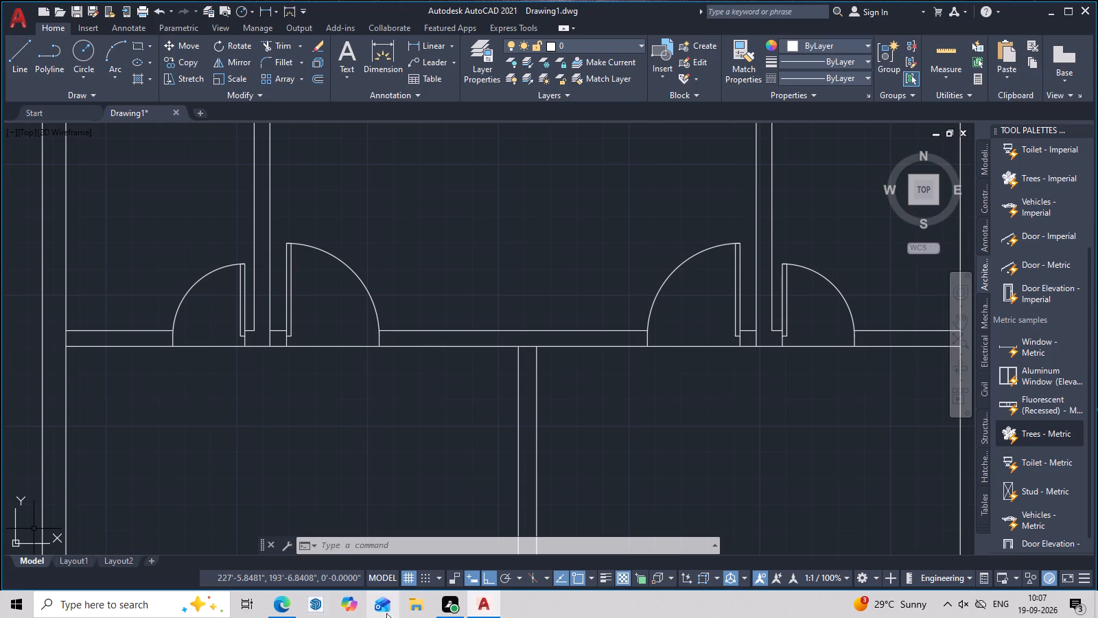
pyautogui.scroll(-2, 581, 285)
pyautogui.moveTo(575, 279); pyautogui.dragTo(576, 214, button='middle')
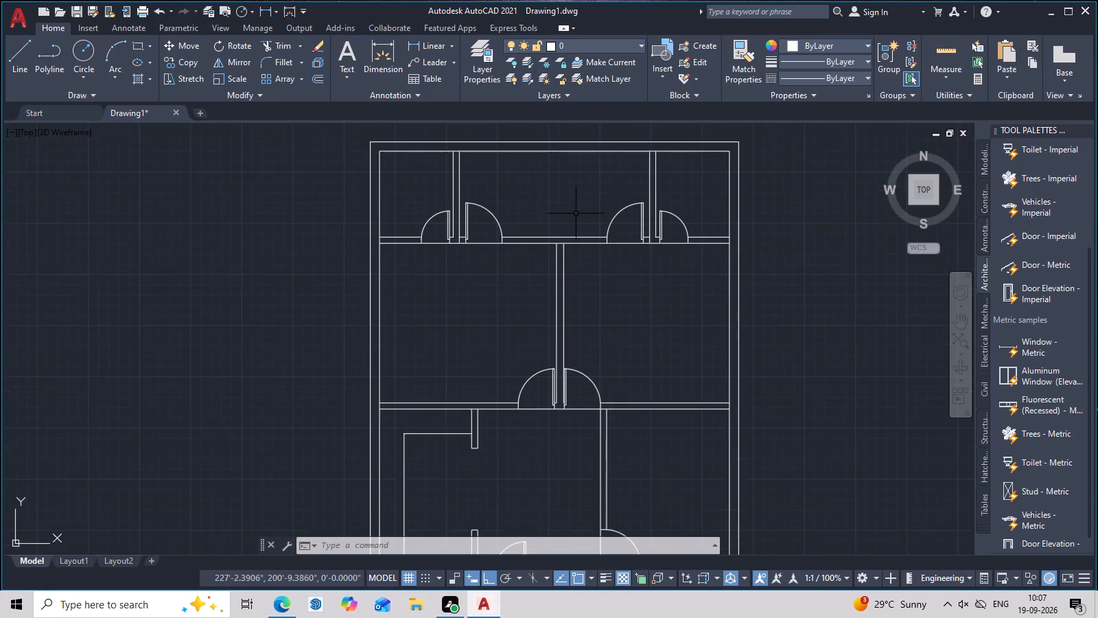
pyautogui.scroll(2, 574, 265)
pyautogui.moveTo(626, 426); pyautogui.dragTo(640, 288, button='middle')
pyautogui.moveTo(658, 435); pyautogui.dragTo(692, 266, button='middle')
pyautogui.moveTo(732, 366); pyautogui.dragTo(712, 264, button='middle')
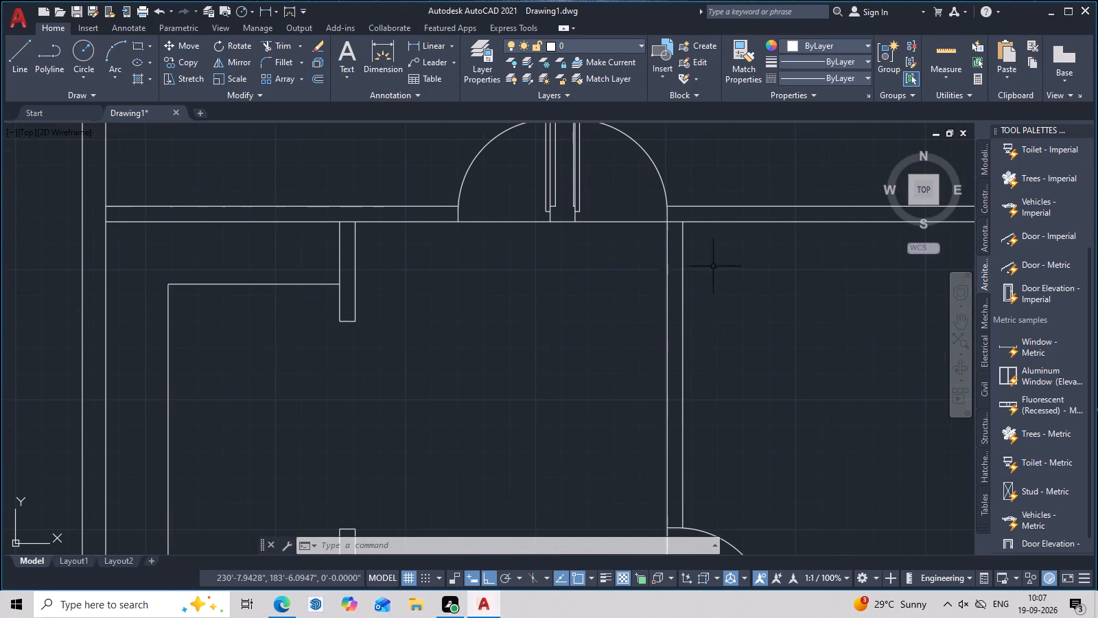
pyautogui.moveTo(499, 317); pyautogui.dragTo(533, 241, button='middle')
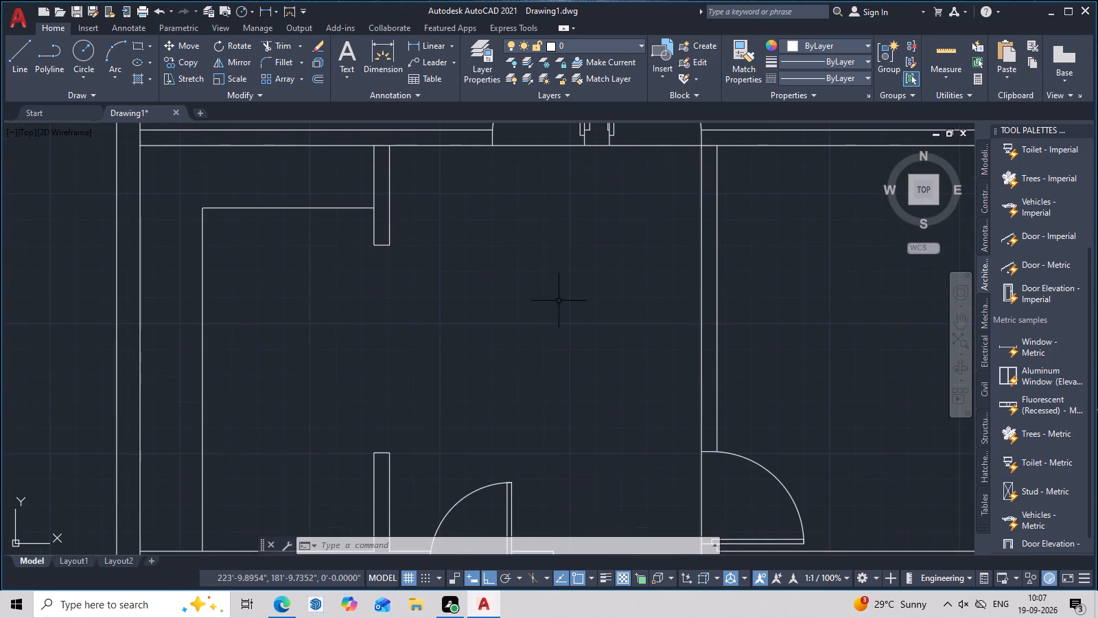
pyautogui.scroll(-2, 573, 333)
pyautogui.moveTo(583, 378); pyautogui.dragTo(579, 213, button='middle')
pyautogui.moveTo(649, 400); pyautogui.dragTo(649, 257, button='middle')
pyautogui.moveTo(653, 364); pyautogui.dragTo(657, 328, button='middle')
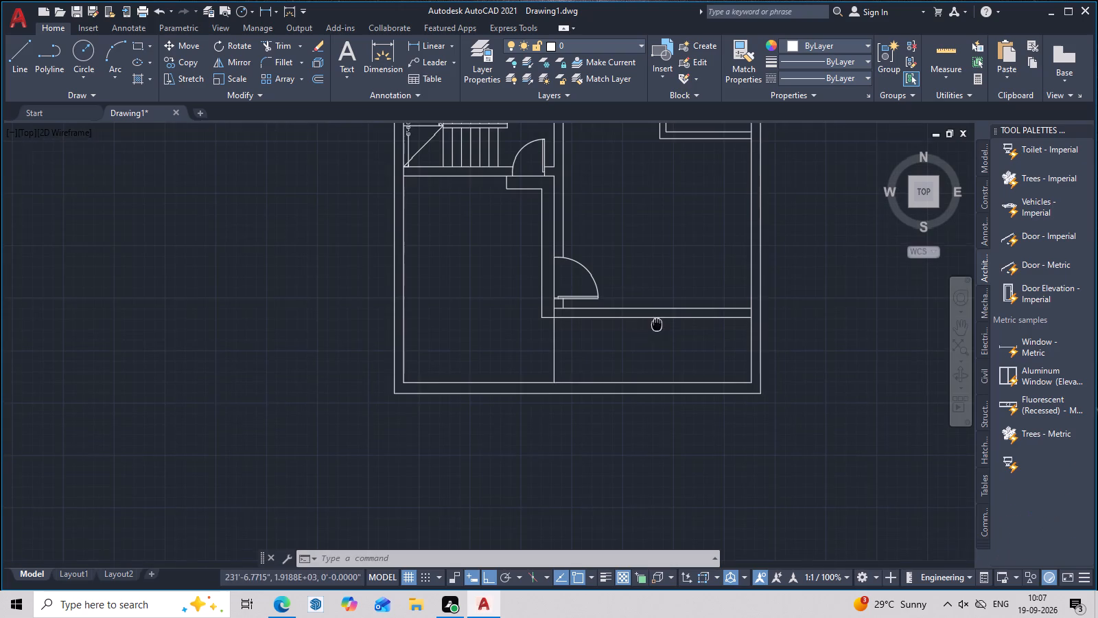
pyautogui.scroll(2, 638, 341)
pyautogui.moveTo(635, 345); pyautogui.dragTo(627, 347, button='middle')
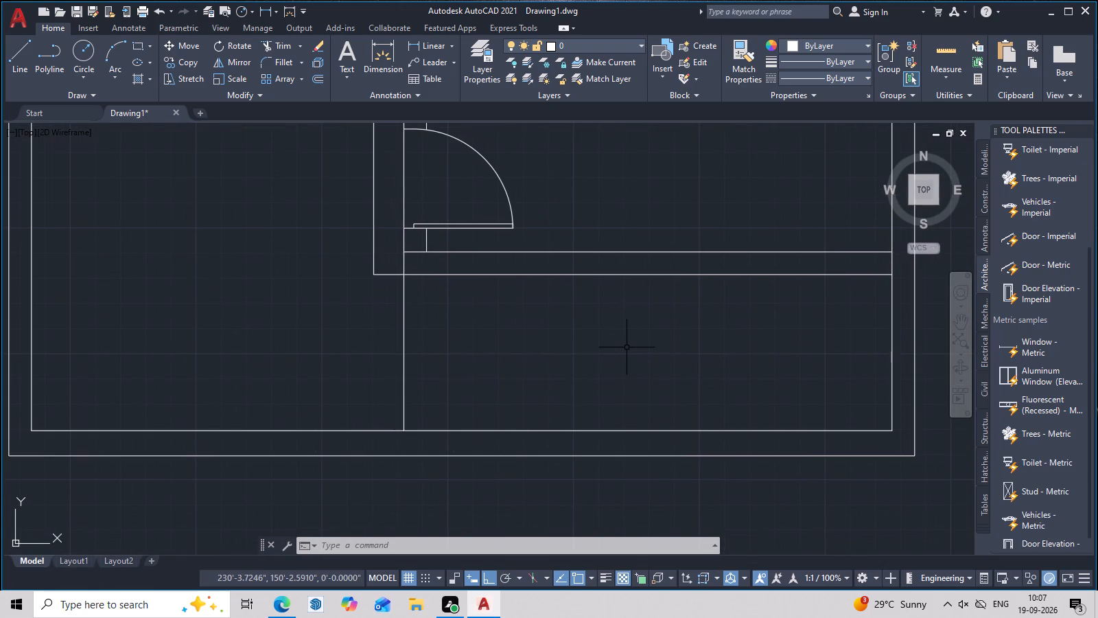
pyautogui.moveTo(649, 386); pyautogui.dragTo(600, 479, button='middle')
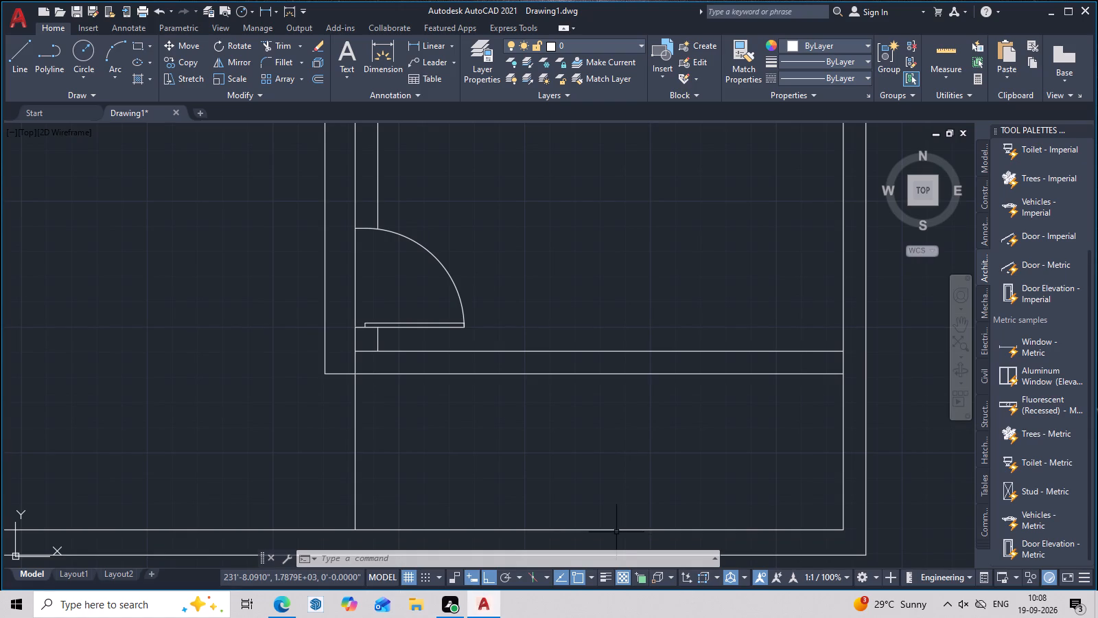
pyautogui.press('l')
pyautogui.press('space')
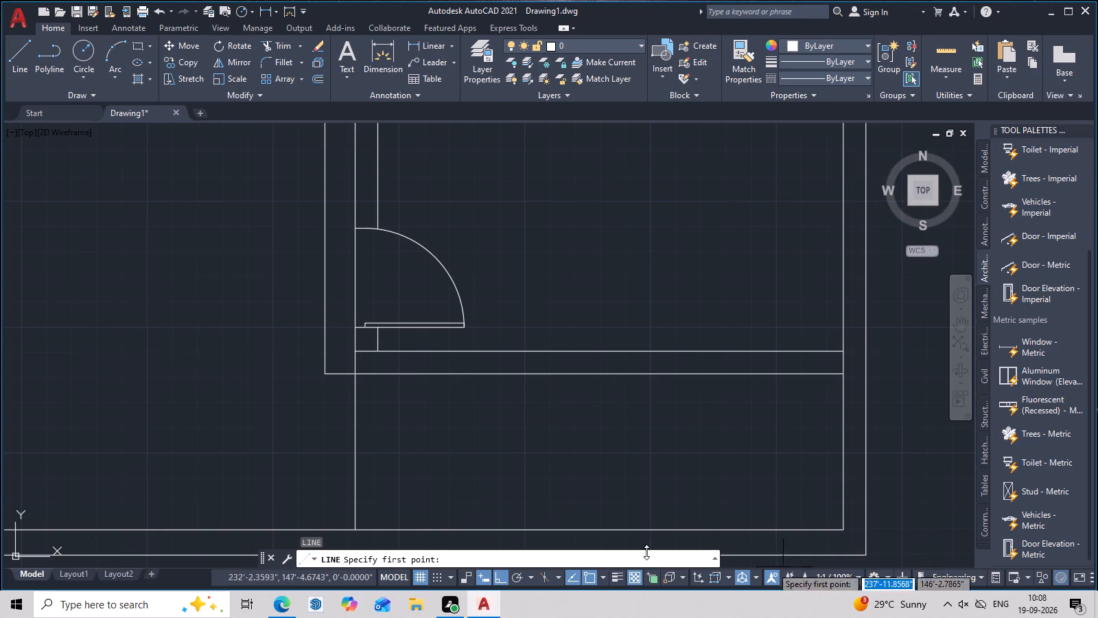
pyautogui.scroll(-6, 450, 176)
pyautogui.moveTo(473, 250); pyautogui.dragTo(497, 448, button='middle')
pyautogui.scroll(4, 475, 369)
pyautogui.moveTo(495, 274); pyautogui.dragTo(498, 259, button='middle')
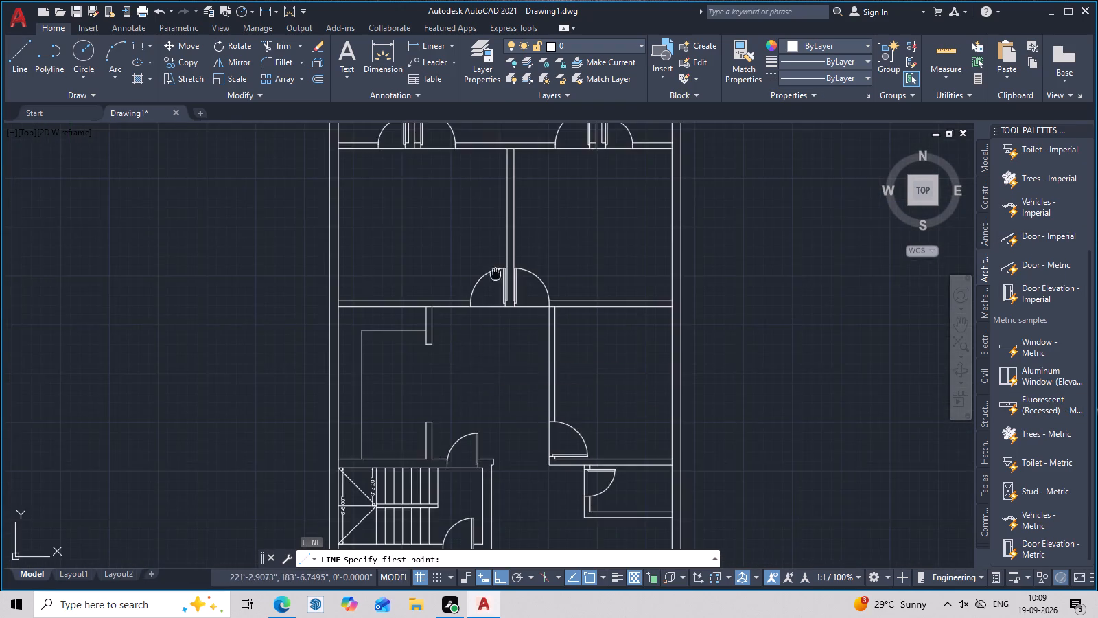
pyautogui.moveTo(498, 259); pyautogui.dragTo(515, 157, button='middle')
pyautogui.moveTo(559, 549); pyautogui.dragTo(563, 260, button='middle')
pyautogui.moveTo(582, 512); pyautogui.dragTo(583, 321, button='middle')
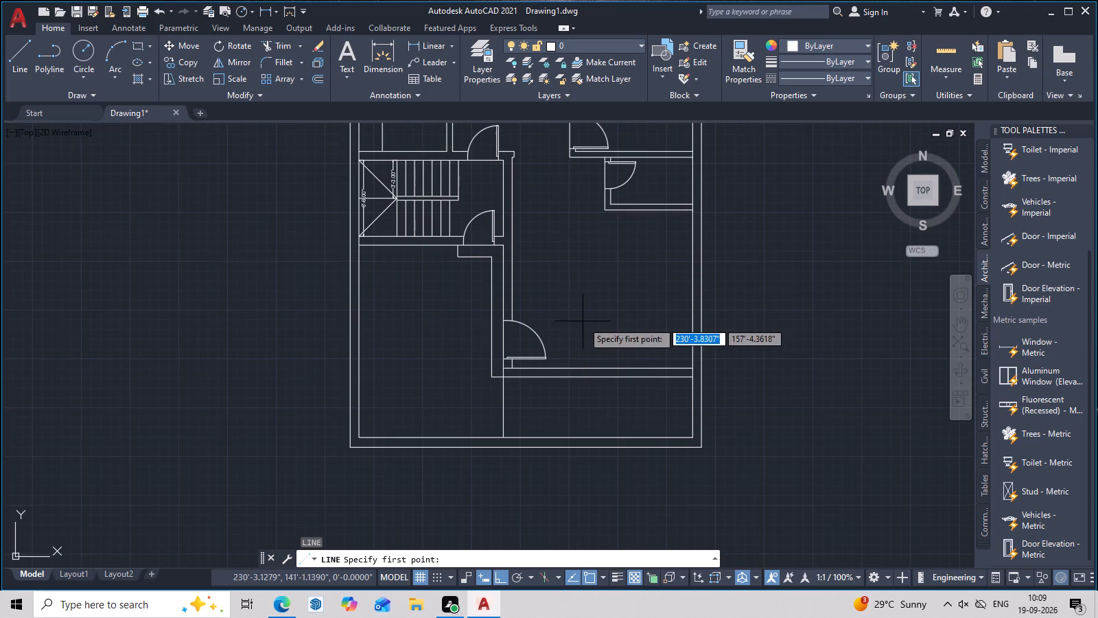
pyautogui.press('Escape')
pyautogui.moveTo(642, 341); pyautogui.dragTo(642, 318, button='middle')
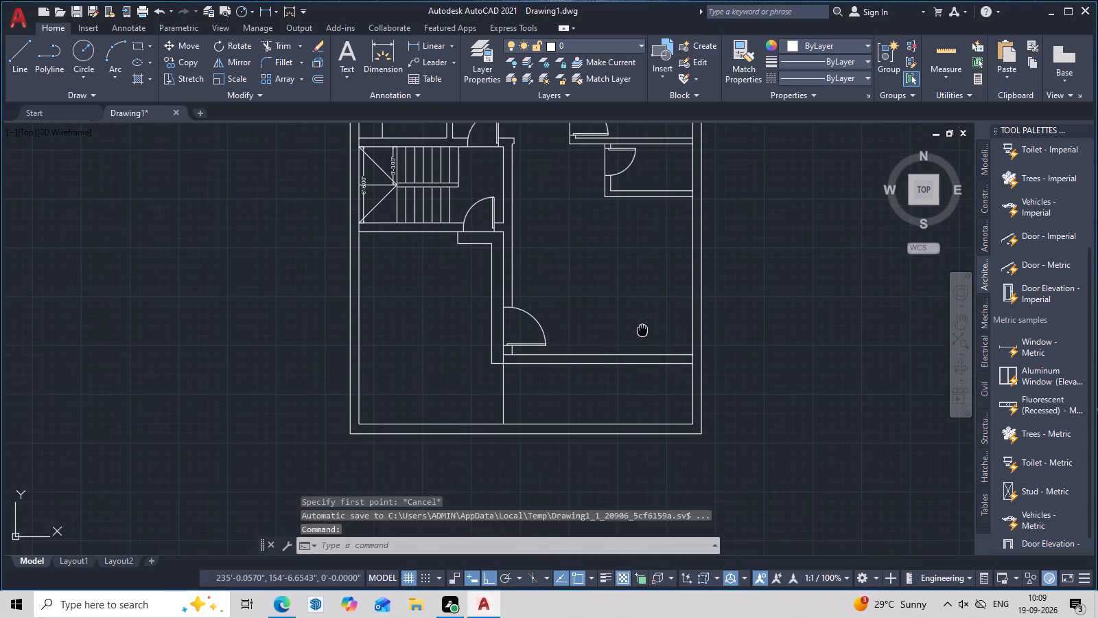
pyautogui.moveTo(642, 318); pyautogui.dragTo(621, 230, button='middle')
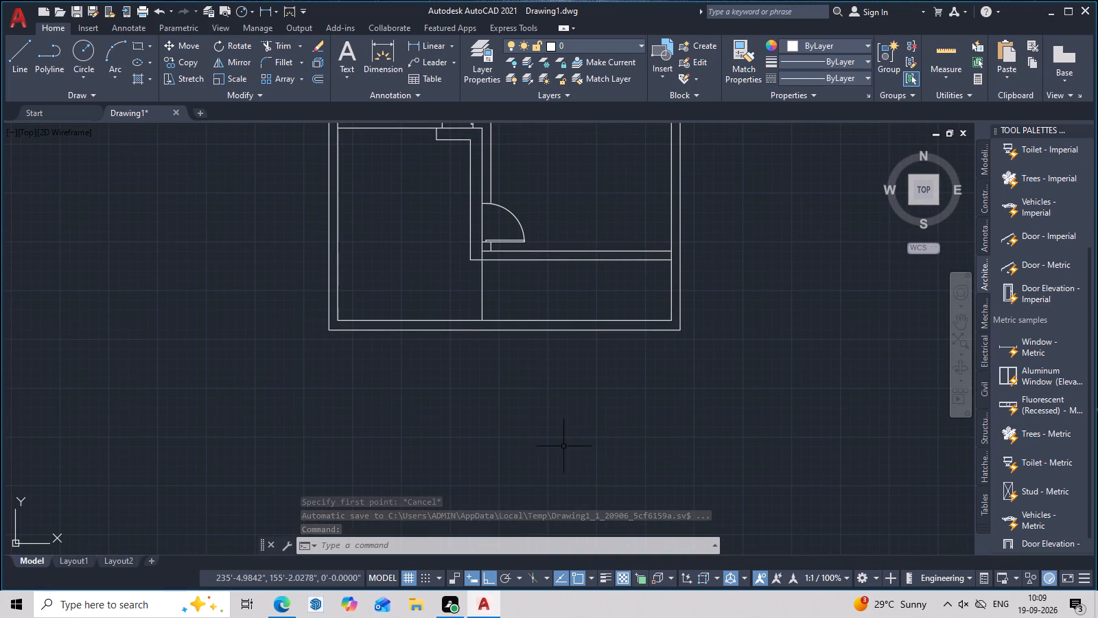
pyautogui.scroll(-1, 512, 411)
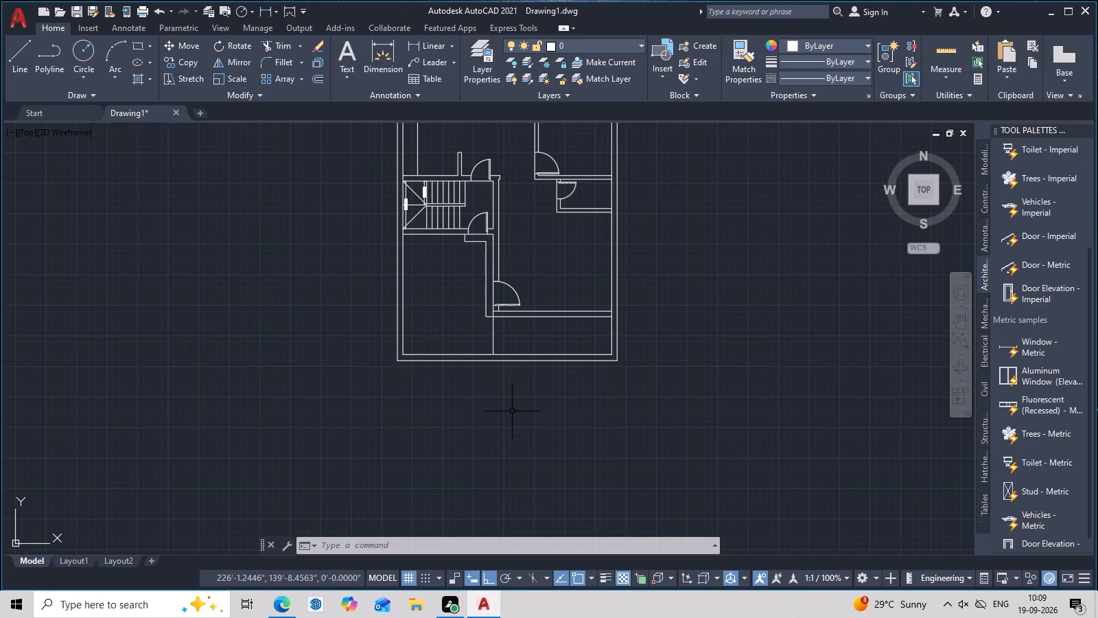
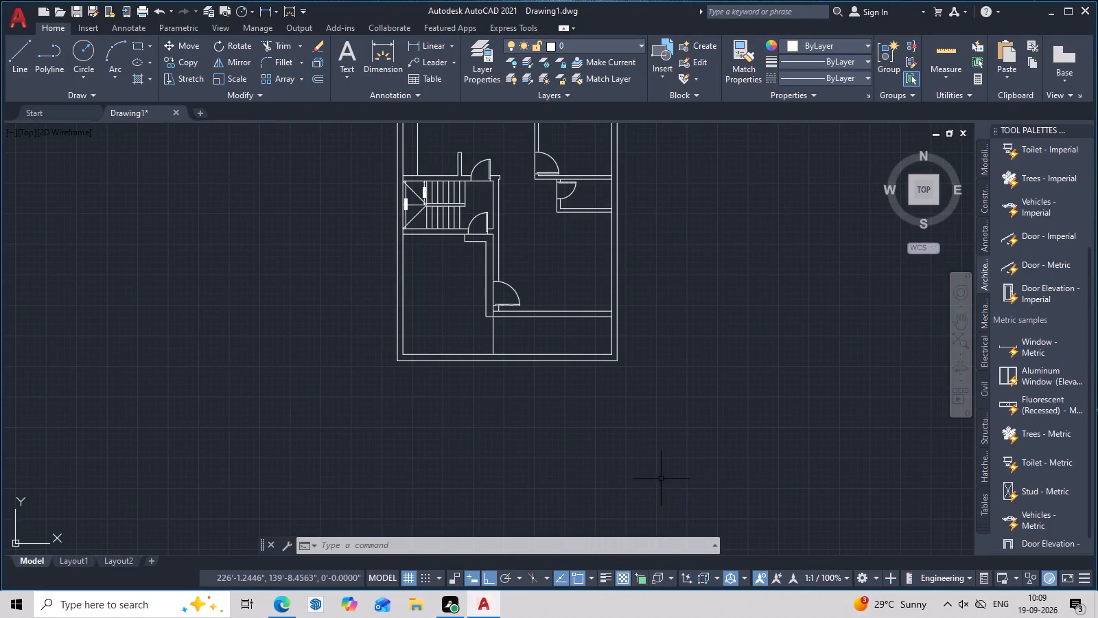
# Trim the short wall line segment crossing the wall corner just below the lower door.
pyautogui.scroll(2, 541, 314)
pyautogui.moveTo(534, 258); pyautogui.dragTo(534, 247, button='middle')
pyautogui.scroll(2, 494, 302)
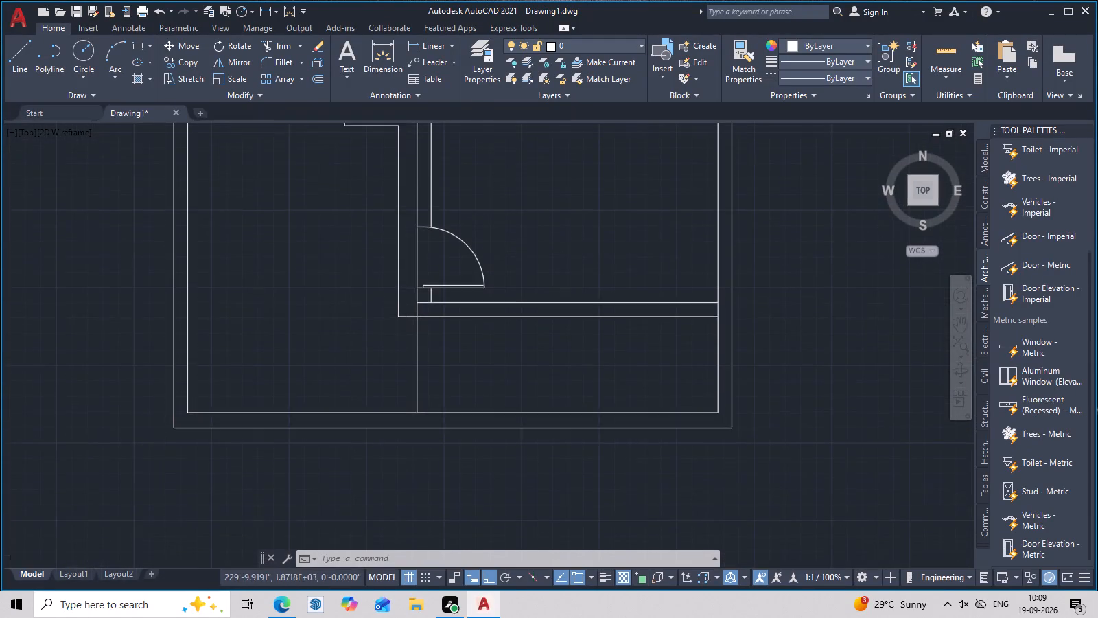
pyautogui.moveTo(500, 315); pyautogui.dragTo(493, 275, button='middle')
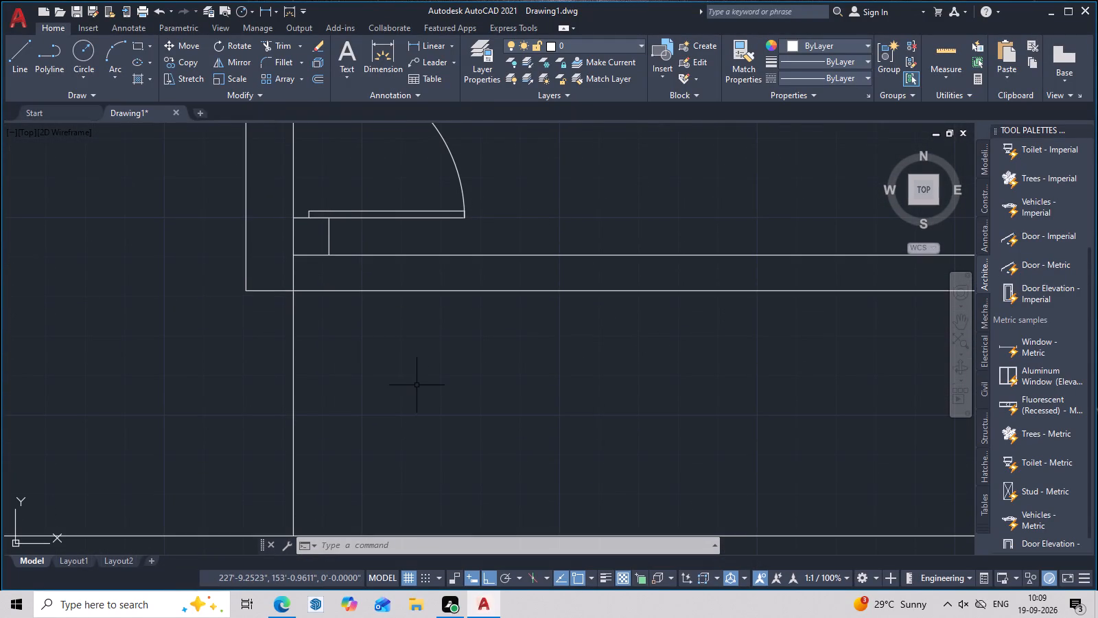
pyautogui.write('tr')
pyautogui.press('space')
pyautogui.click(318, 254)
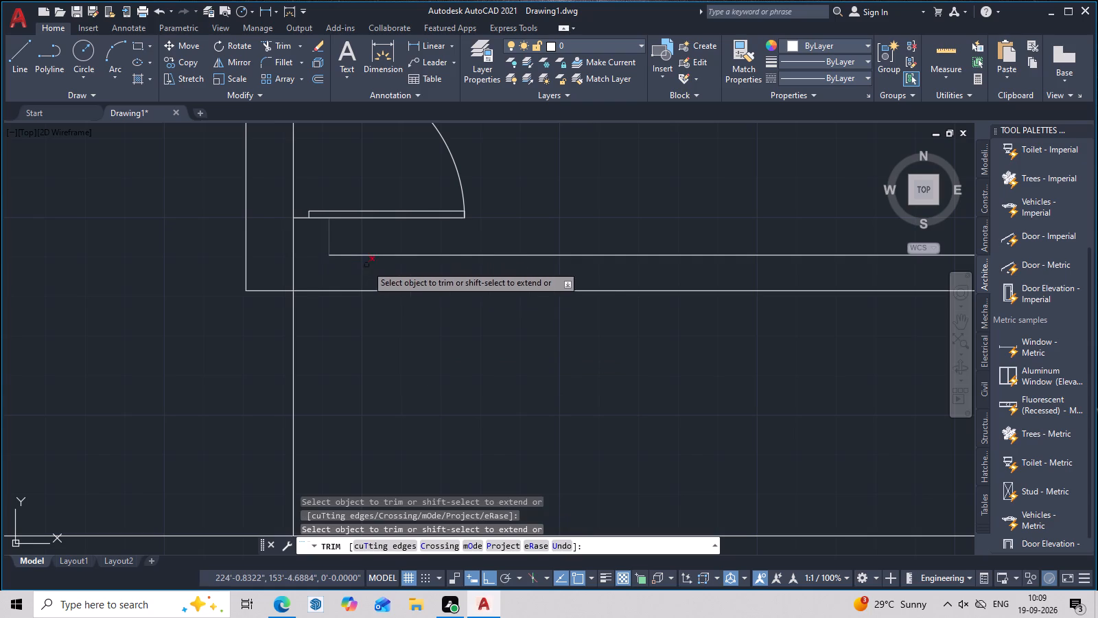
pyautogui.scroll(-2, 449, 266)
pyautogui.moveTo(475, 265); pyautogui.dragTo(465, 290, button='middle')
pyautogui.press('Escape')
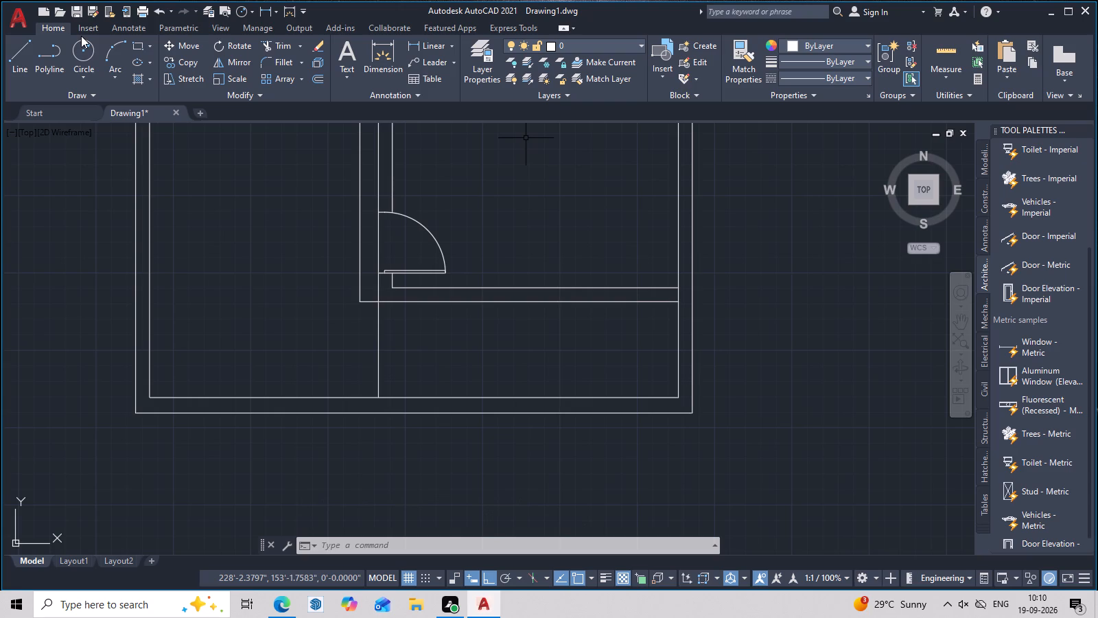
# Draw a 9-inch line across the horizontal wall above the bottom strip, starting midway between its upper face's two ends.
pyautogui.press('l')
pyautogui.press('space')
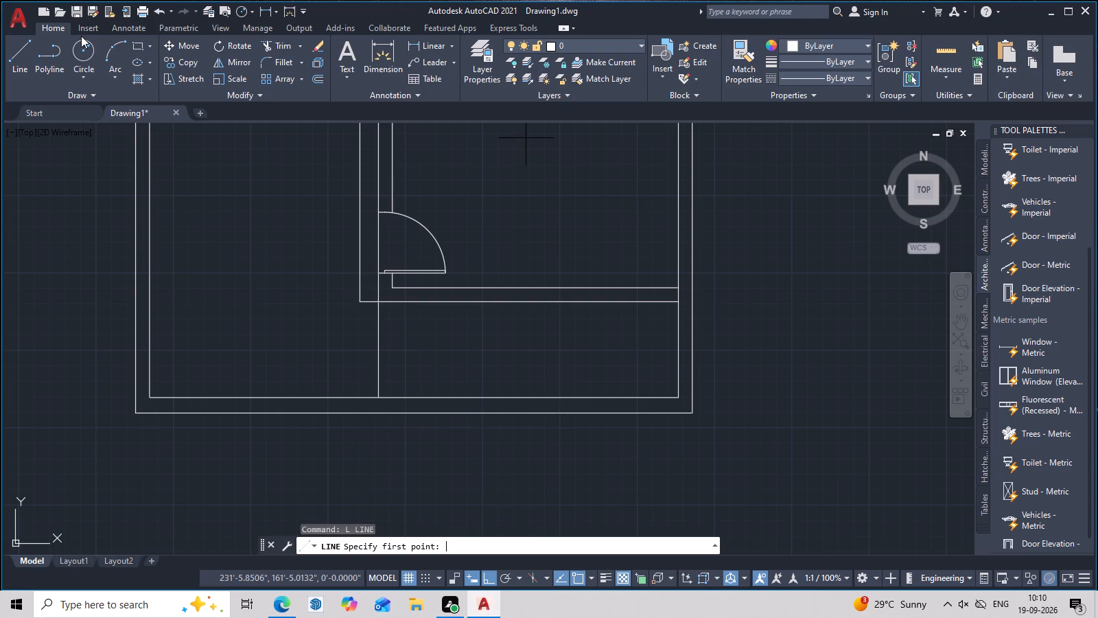
pyautogui.press('m')
pyautogui.write('2p')
pyautogui.press('space')
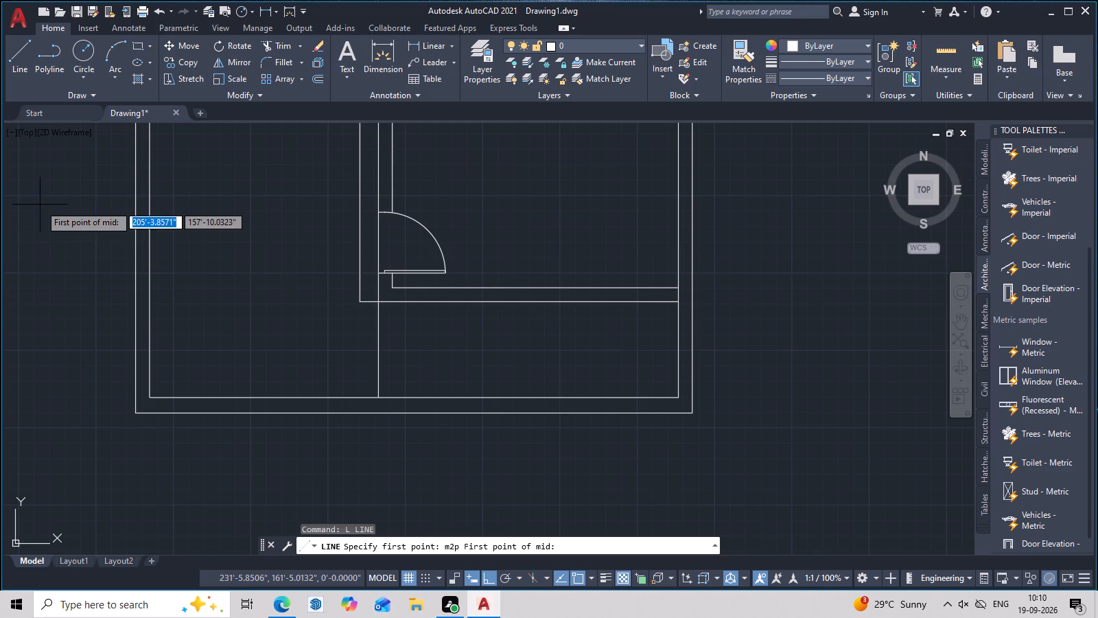
pyautogui.click(396, 285)
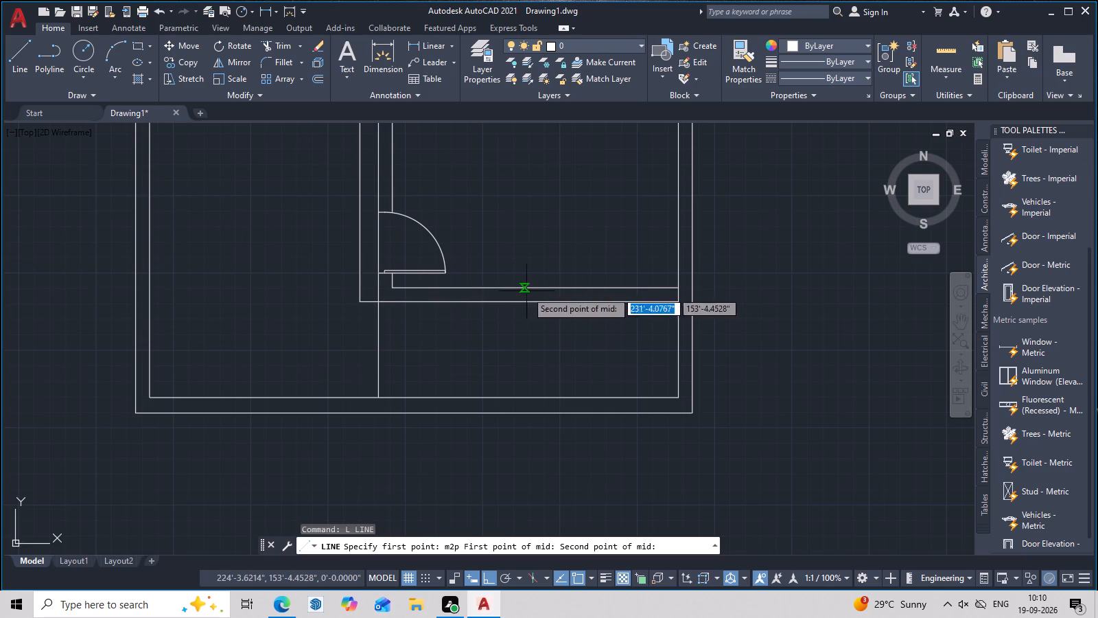
pyautogui.click(679, 292)
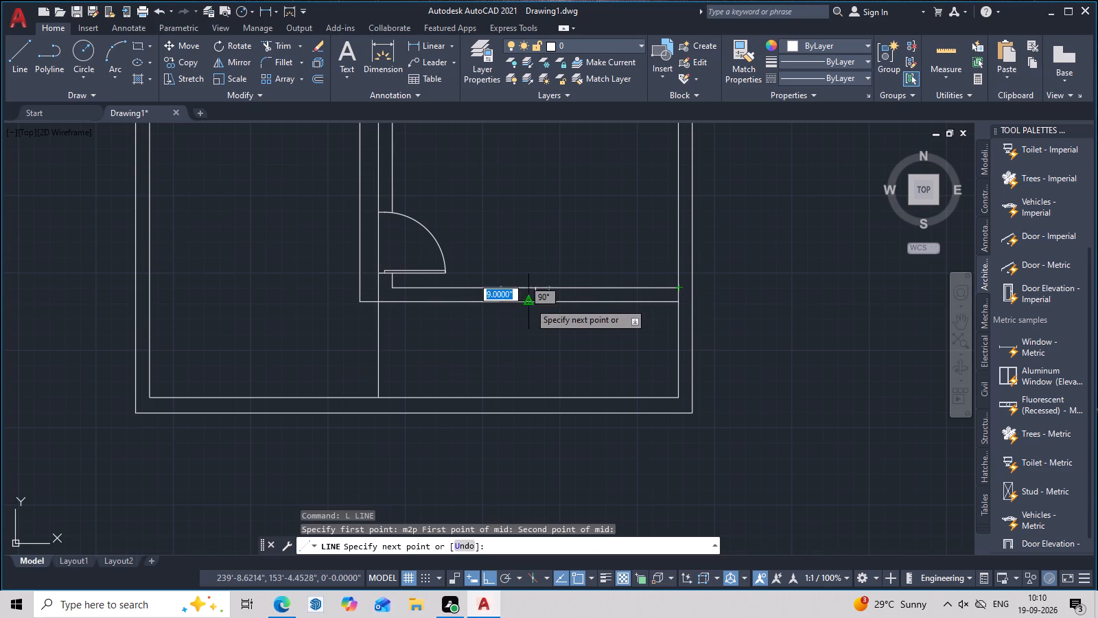
pyautogui.click(535, 302)
pyautogui.press('Escape')
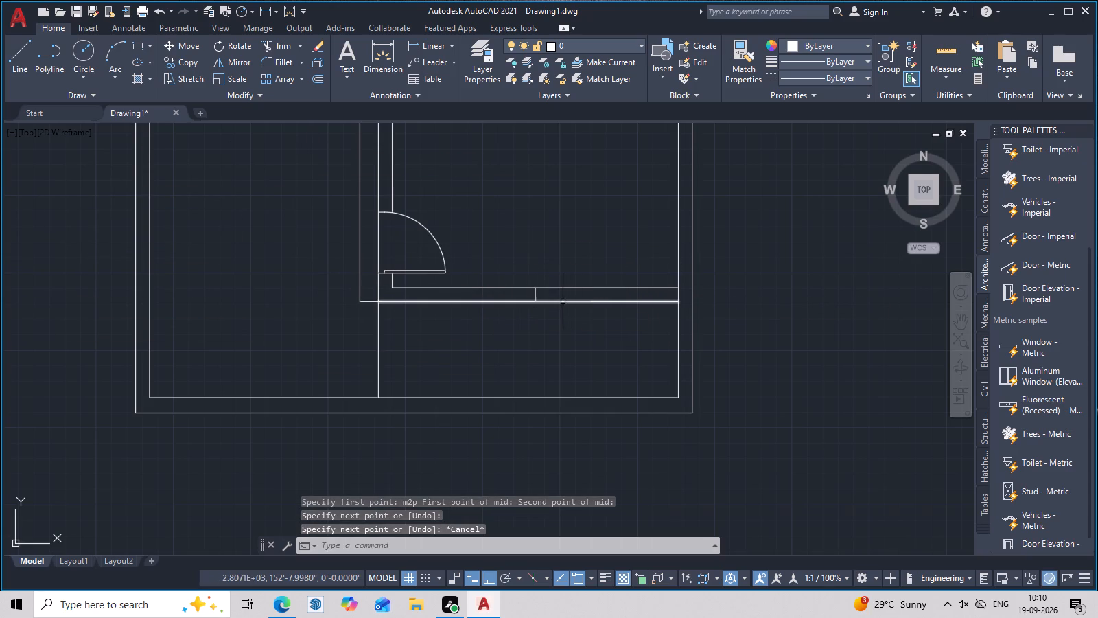
# Offset the wall's centre line 2' to each side to mark the edges of an opening.
pyautogui.write('o')
pyautogui.press('space')
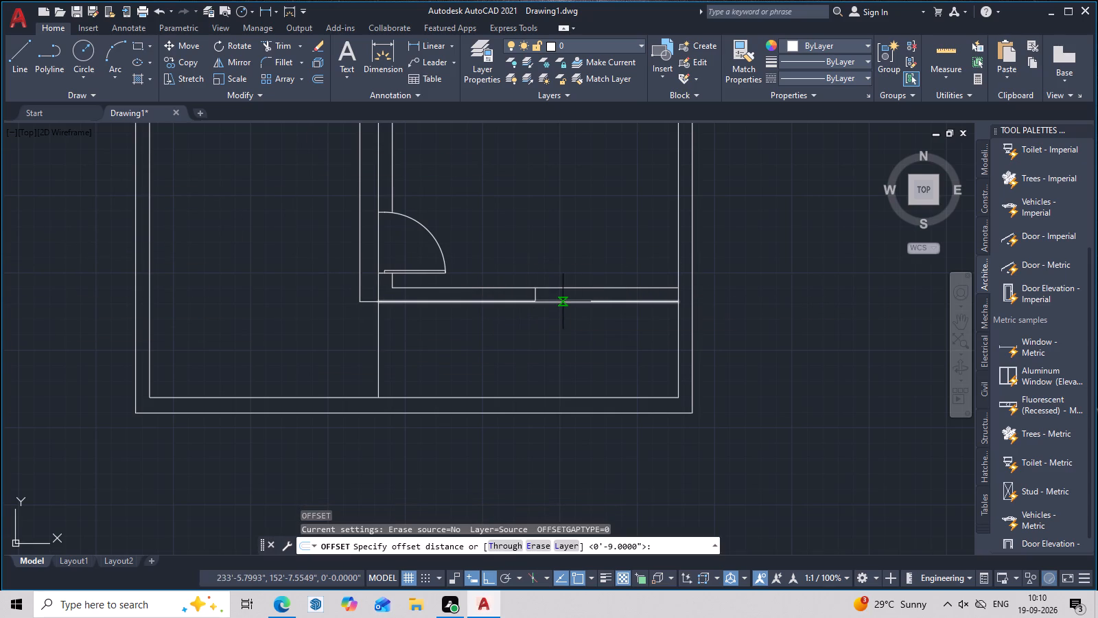
pyautogui.write("2'")
pyautogui.press('Return')
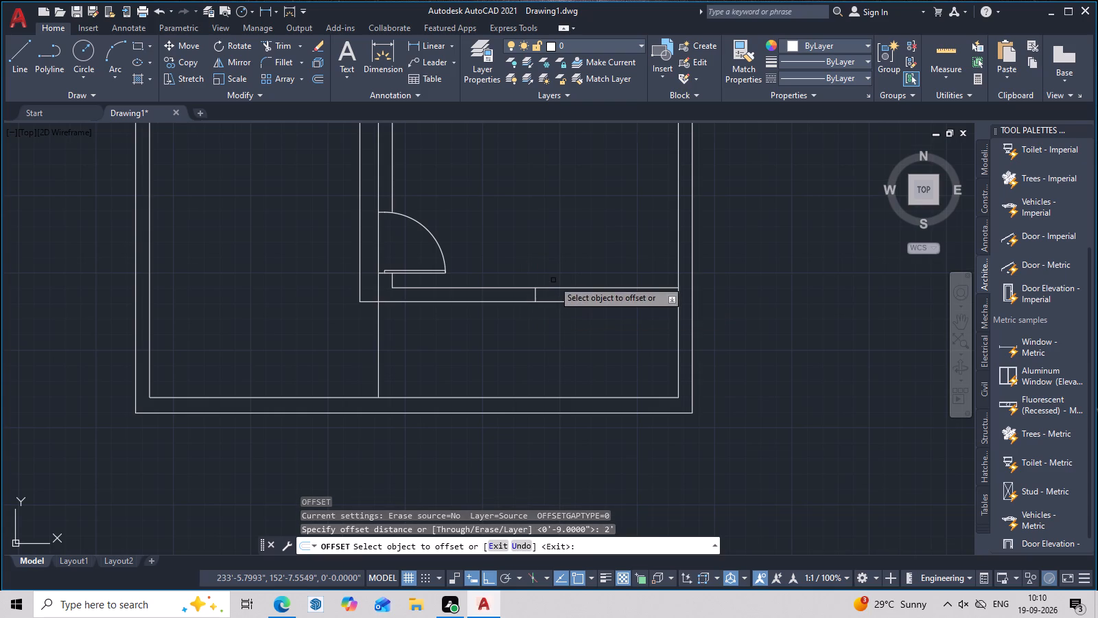
pyautogui.scroll(3, 553, 280)
pyautogui.click(476, 336)
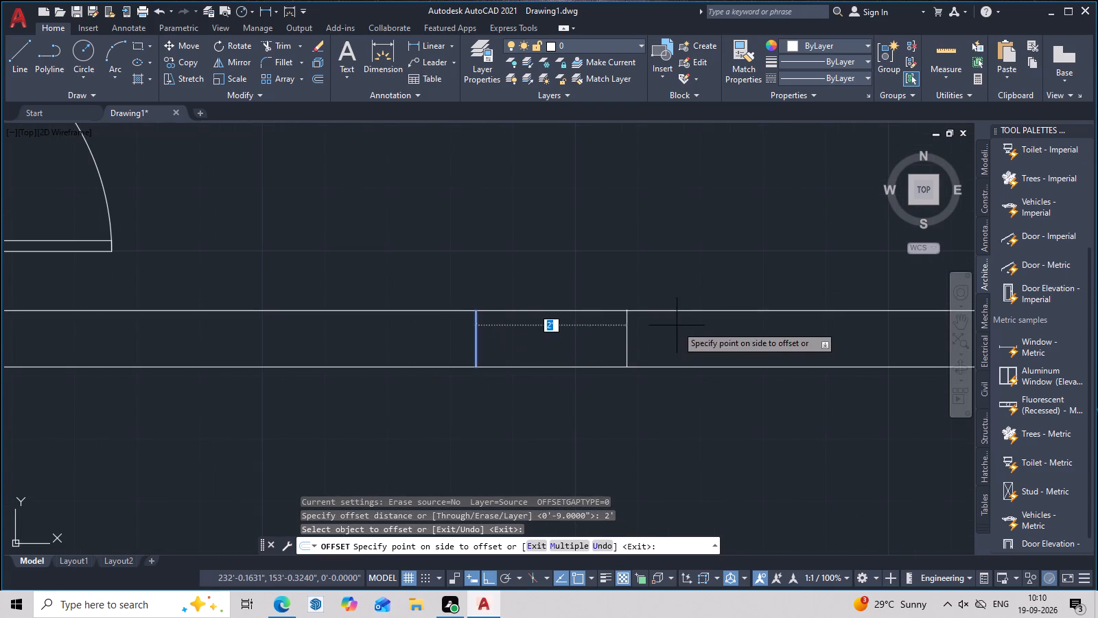
pyautogui.click(677, 325)
pyautogui.click(477, 334)
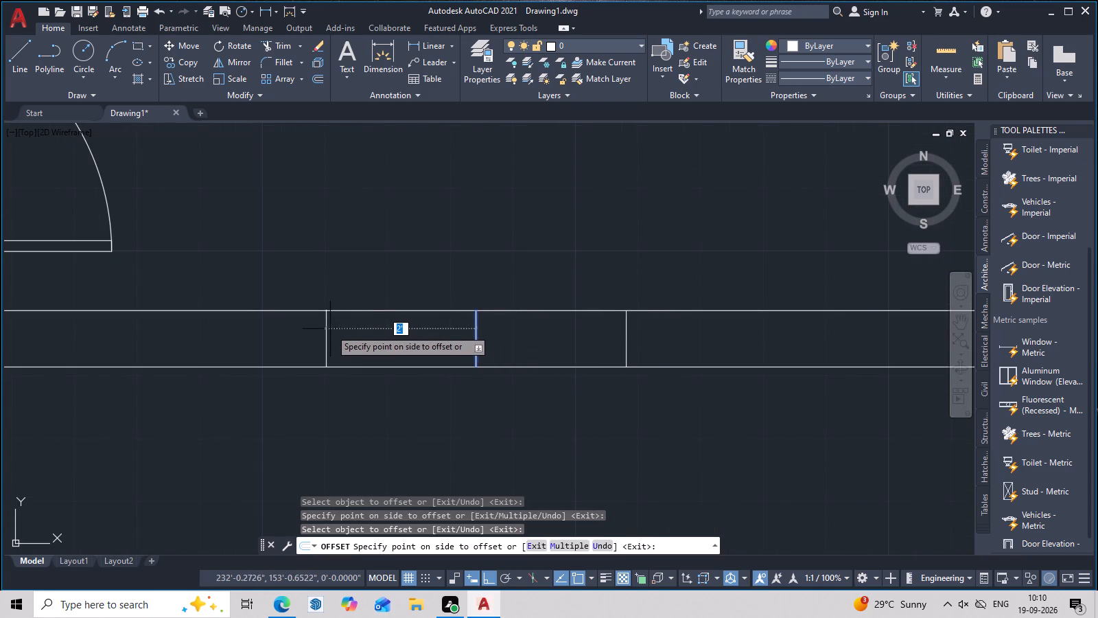
pyautogui.click(329, 329)
pyautogui.scroll(-3, 397, 341)
pyautogui.moveTo(445, 389); pyautogui.dragTo(449, 400, button='middle')
pyautogui.scroll(1, 448, 402)
pyautogui.moveTo(482, 415); pyautogui.dragTo(499, 419, button='middle')
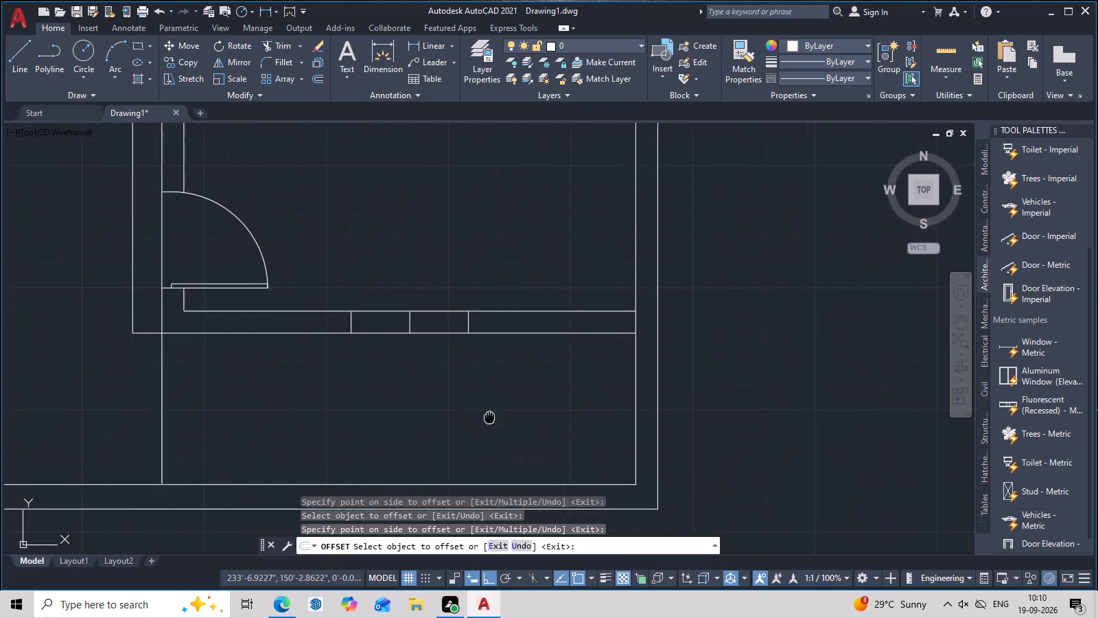
pyautogui.moveTo(499, 419); pyautogui.dragTo(608, 442, button='middle')
pyautogui.press('Escape')
# Trim both wall faces between the two offset lines and remove the centre line to cut a 4' opening.
pyautogui.write('tr')
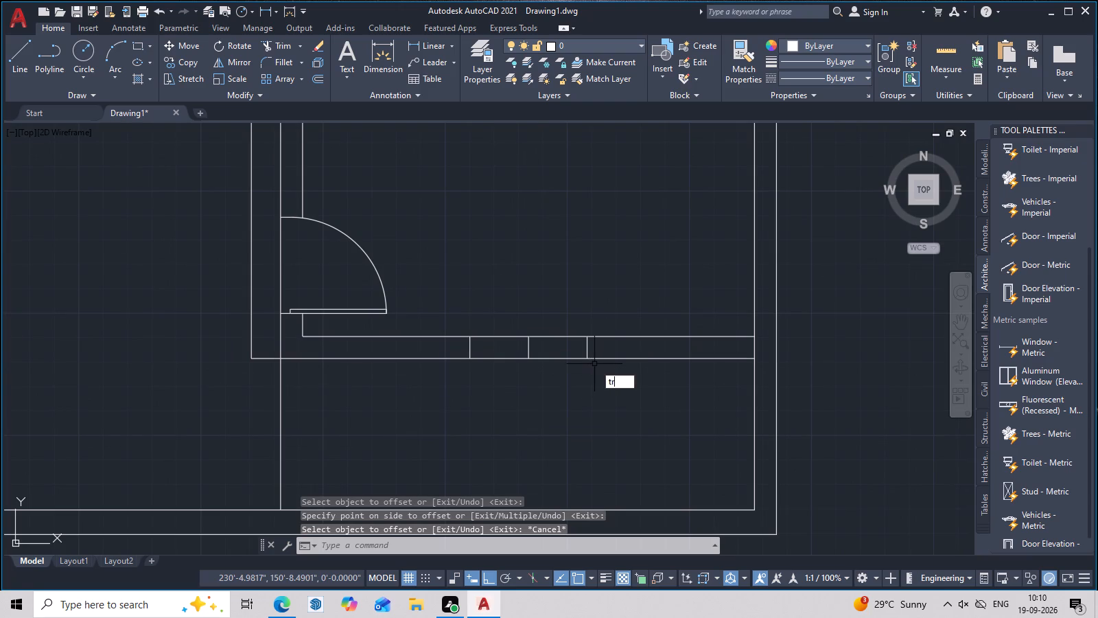
pyautogui.press('space')
pyautogui.click(563, 357)
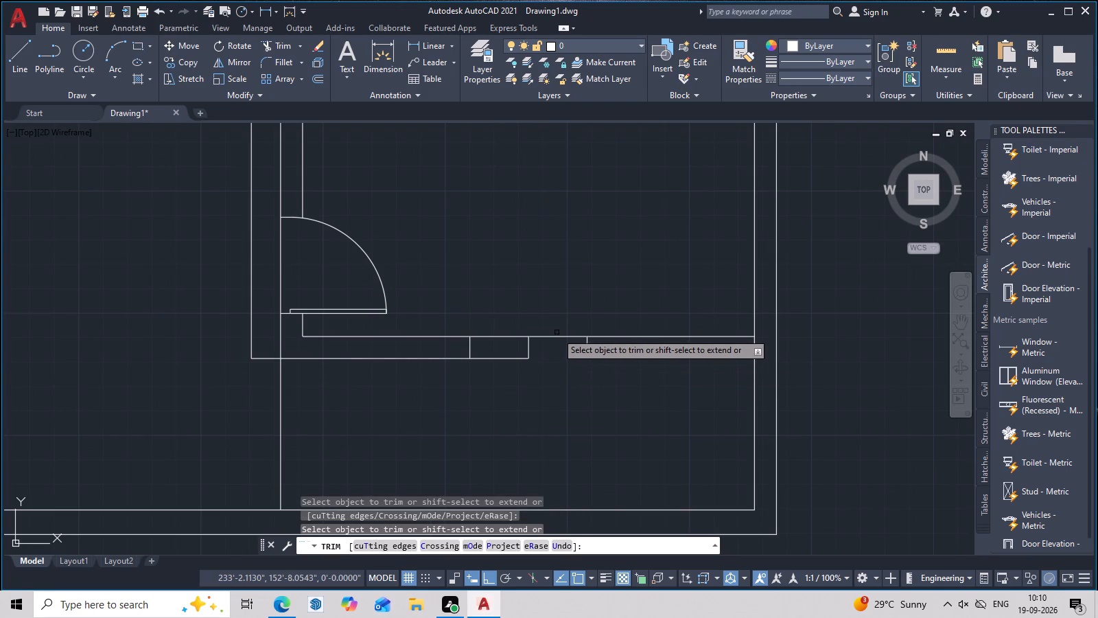
pyautogui.click(556, 338)
pyautogui.click(527, 351)
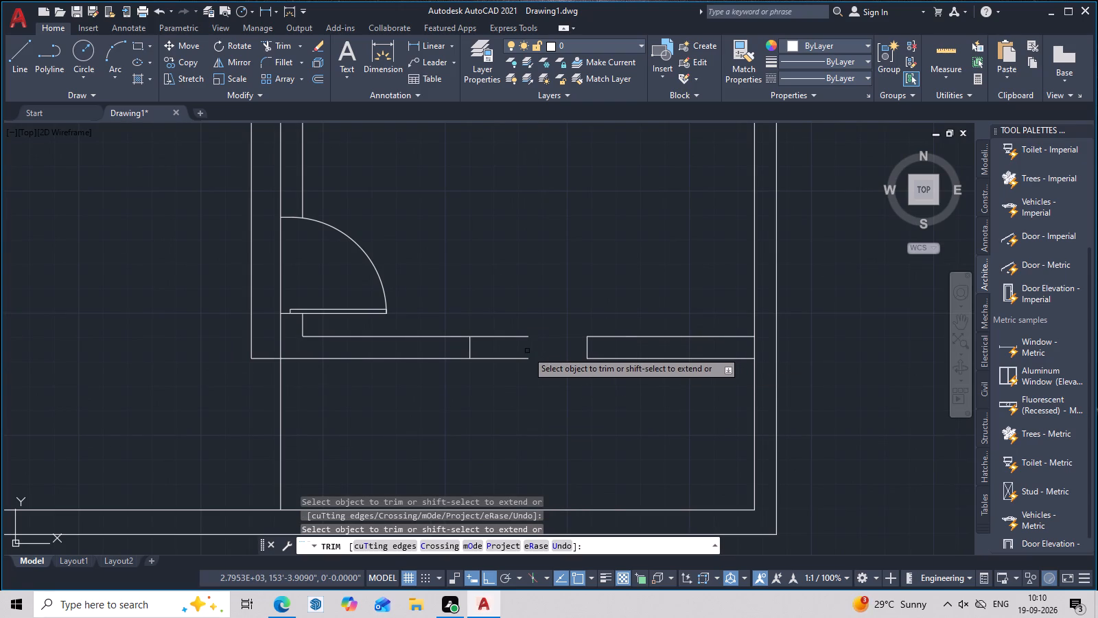
pyautogui.click(524, 358)
pyautogui.click(517, 336)
pyautogui.scroll(-2, 539, 343)
pyautogui.moveTo(540, 365); pyautogui.dragTo(542, 400, button='middle')
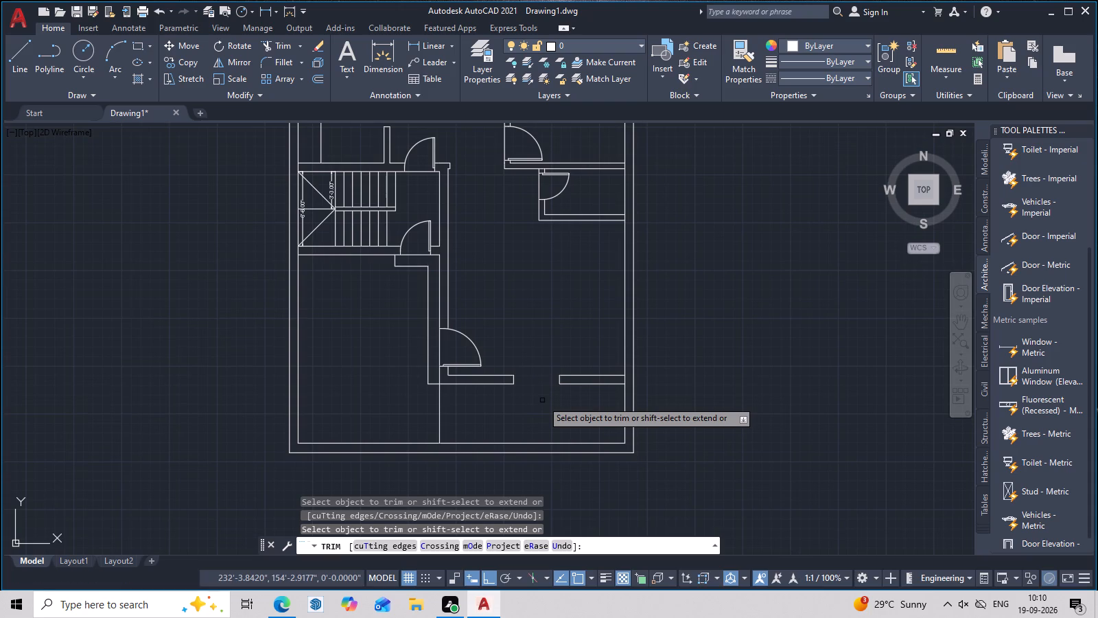
pyautogui.moveTo(538, 238); pyautogui.dragTo(545, 285, button='middle')
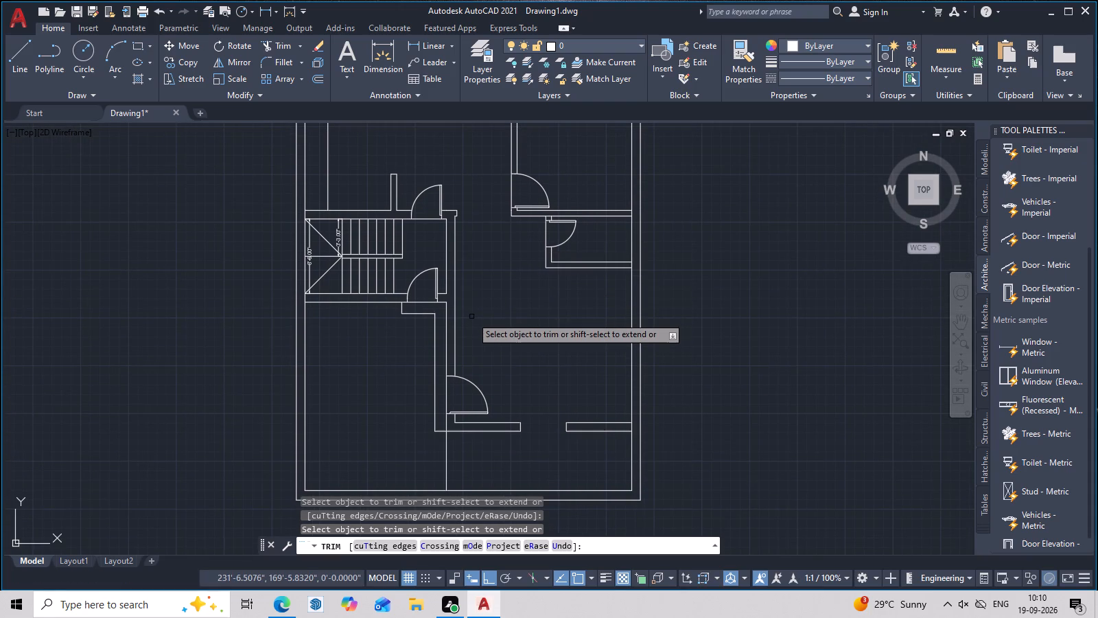
pyautogui.press('Escape')
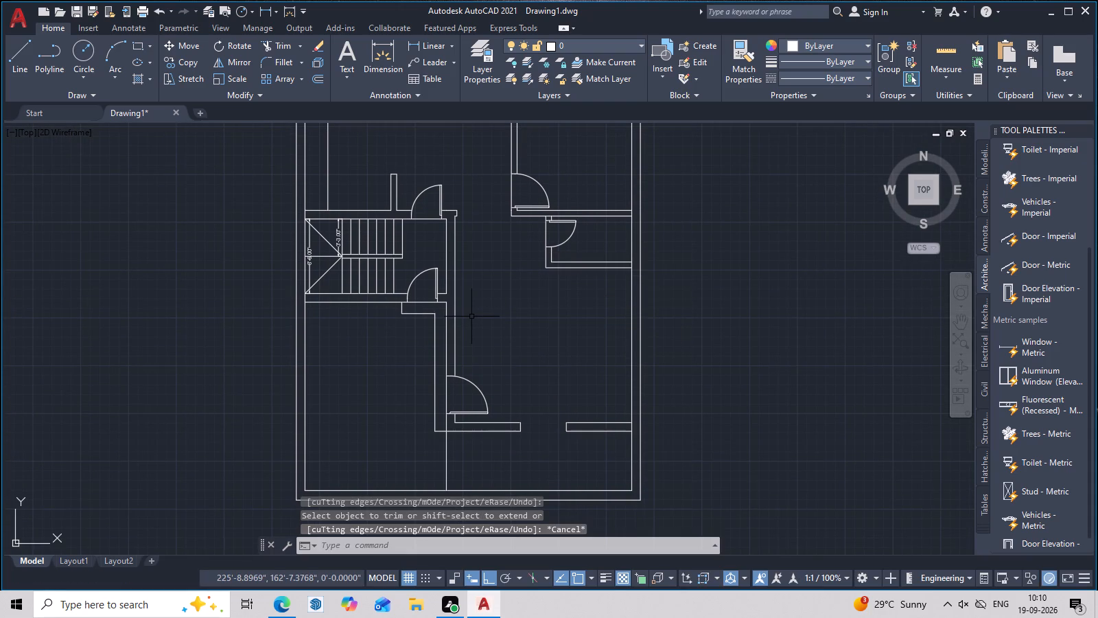
# Draw a short line across the vertical wall just below the corner beside the staircase's lower door.
pyautogui.scroll(2, 475, 283)
pyautogui.moveTo(454, 354); pyautogui.dragTo(482, 282, button='middle')
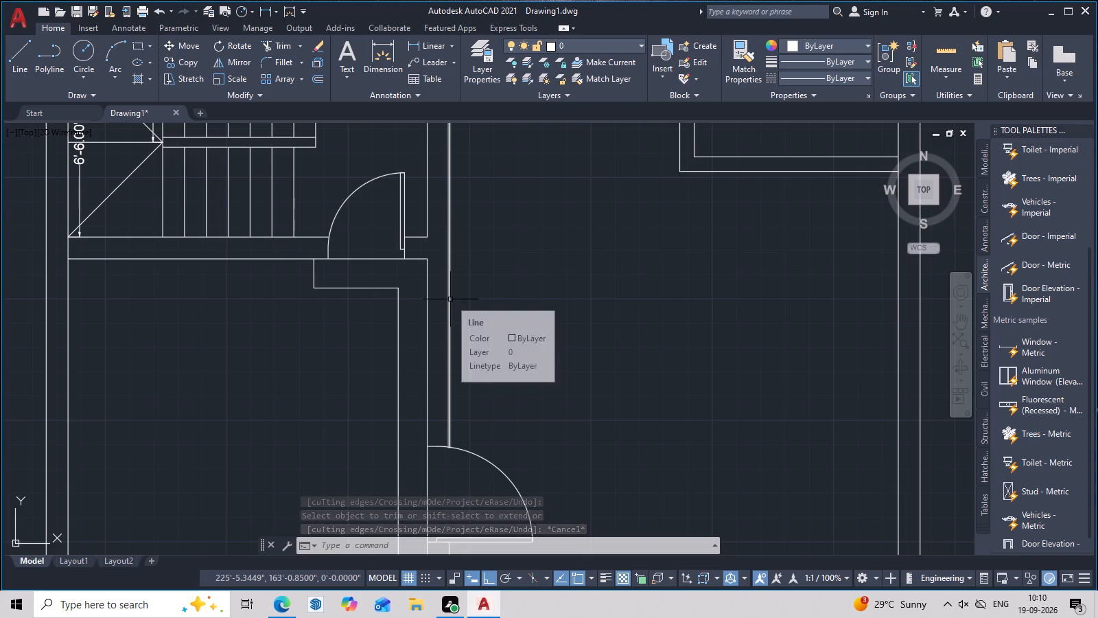
pyautogui.write('l')
pyautogui.press('space')
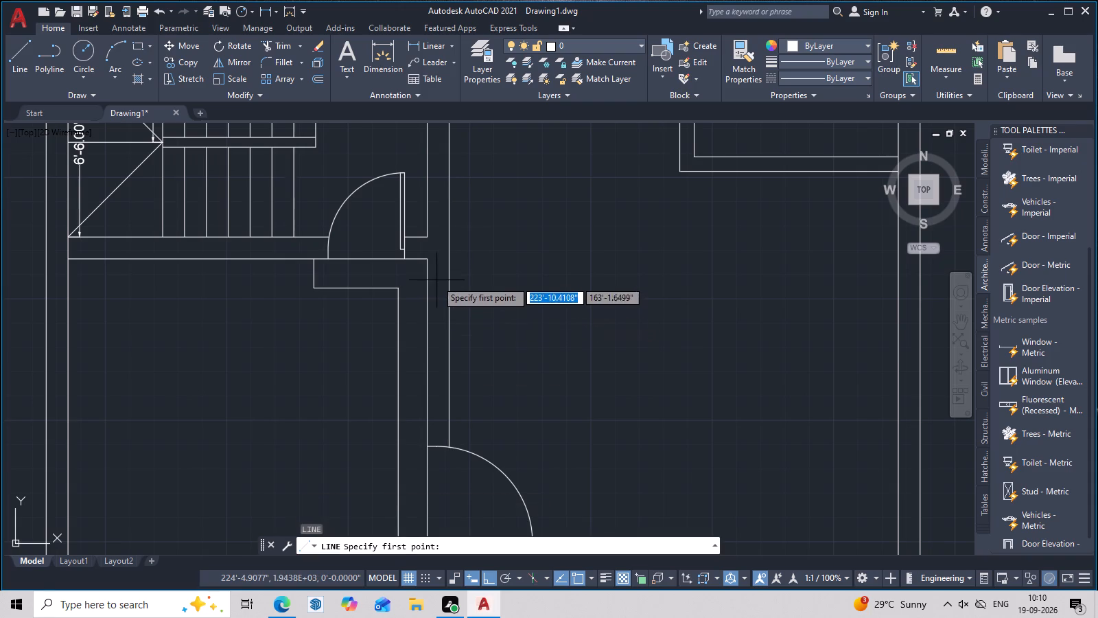
pyautogui.scroll(2, 436, 278)
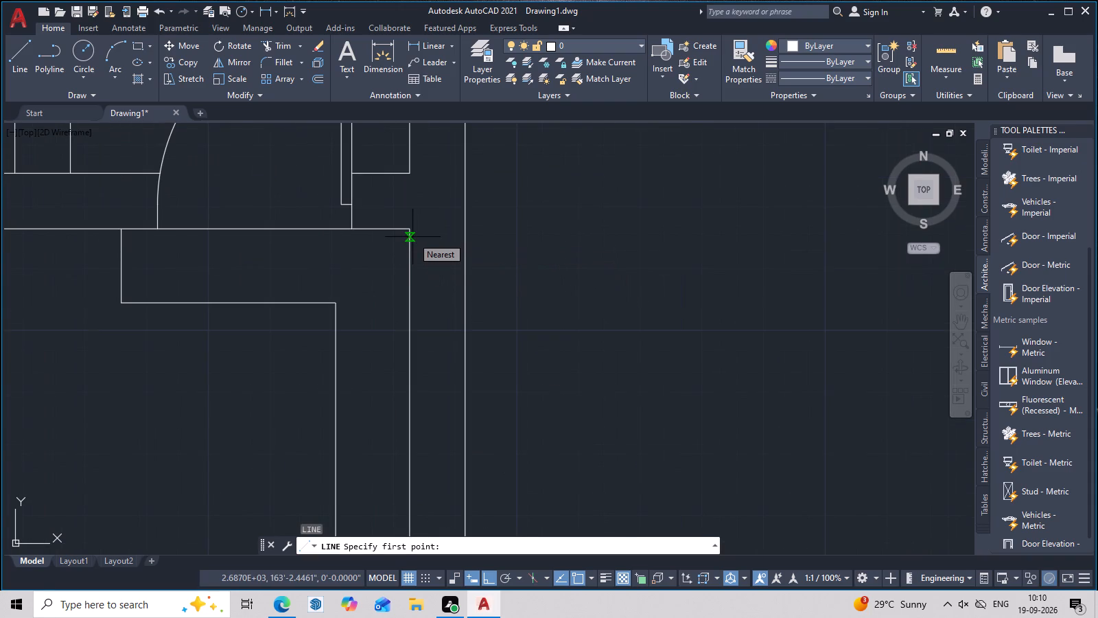
pyautogui.click(412, 244)
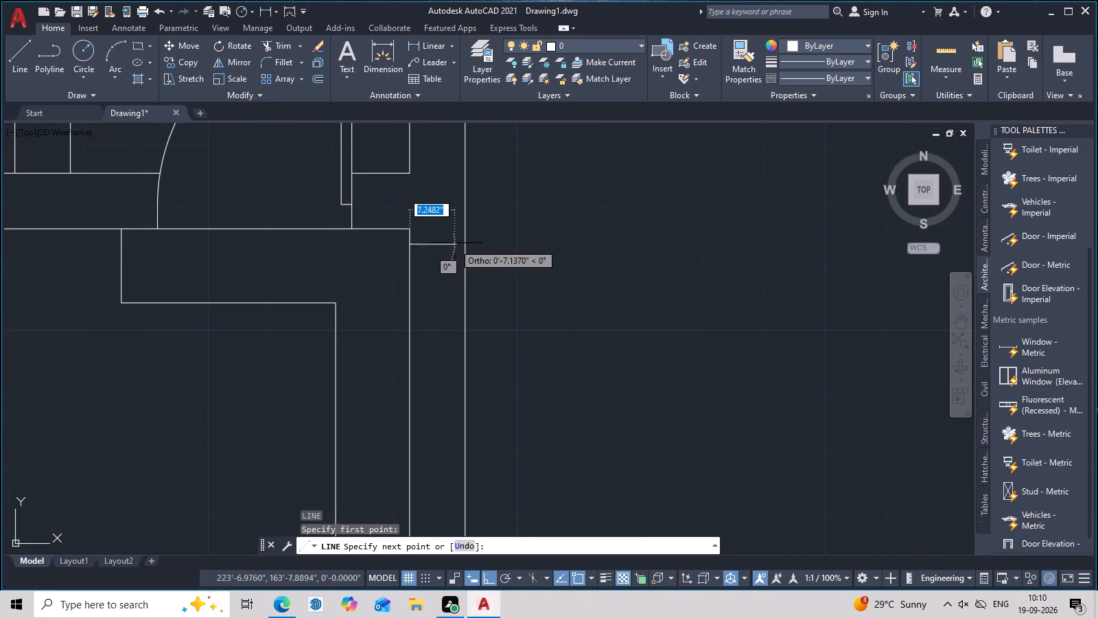
pyautogui.click(461, 243)
pyautogui.press('Escape')
# Offset the short cross line 4' downward along the vertical wall.
pyautogui.write('o')
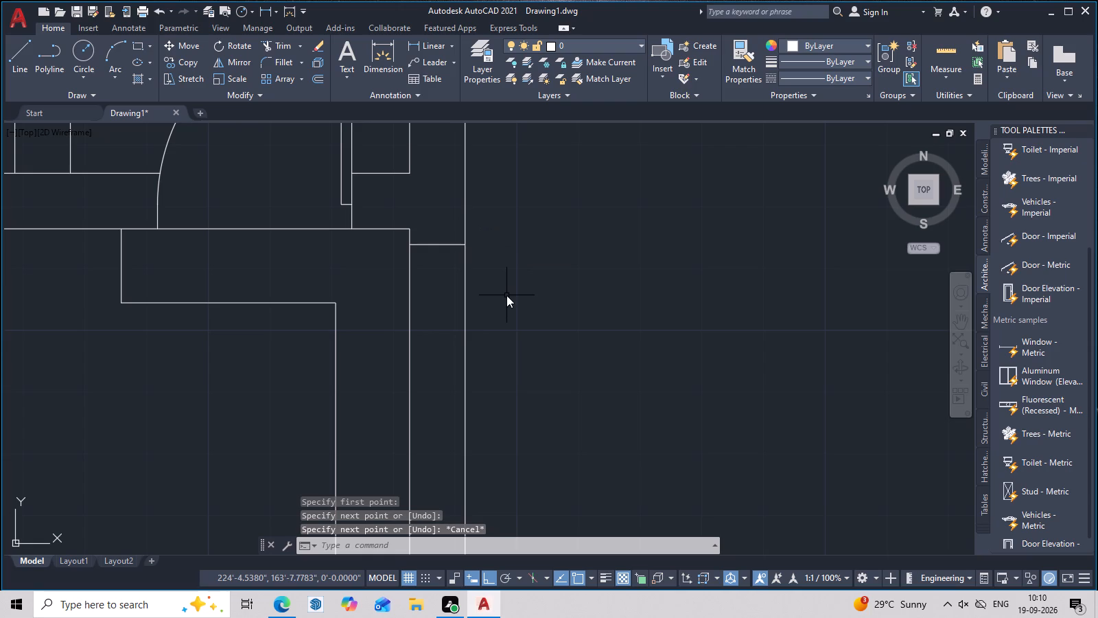
pyautogui.press('space')
pyautogui.write("4'")
pyautogui.press('Return')
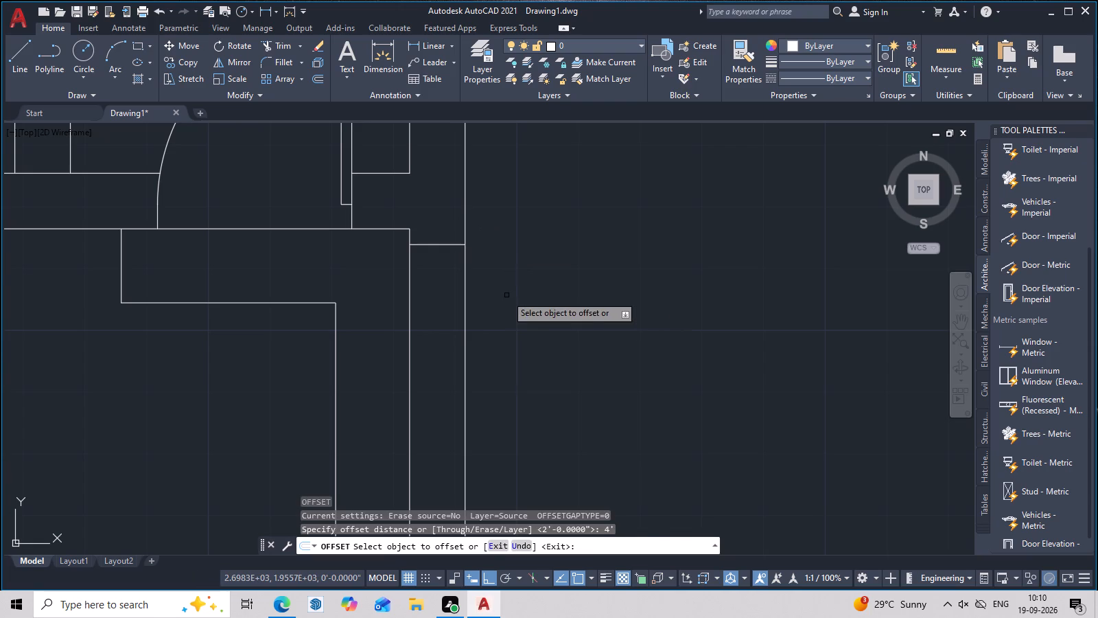
pyautogui.click(429, 244)
pyautogui.click(436, 314)
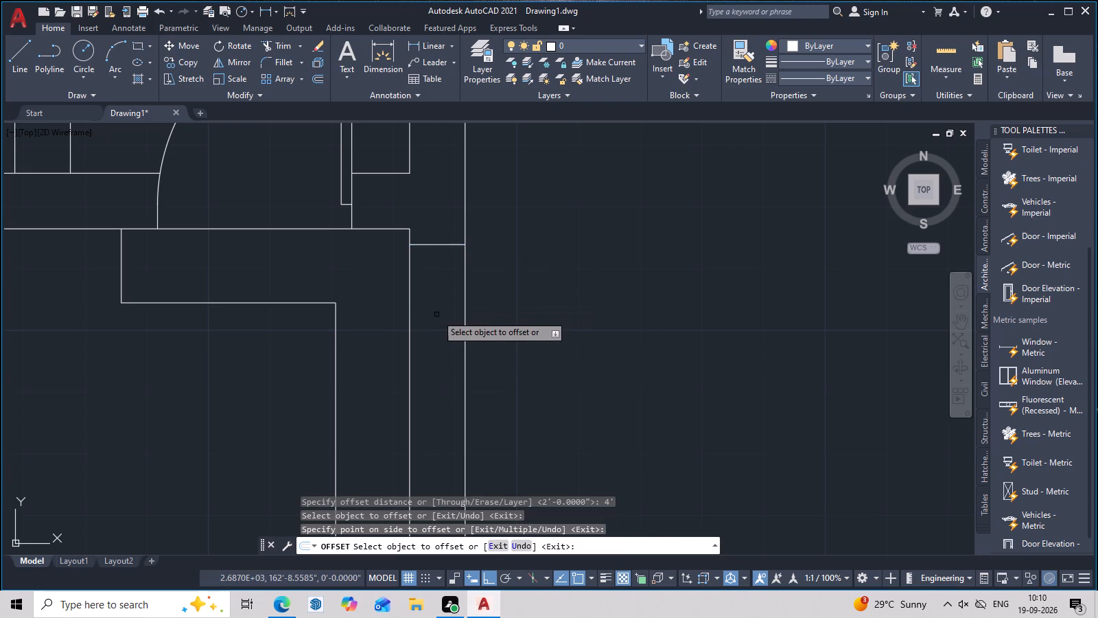
pyautogui.scroll(-3, 440, 329)
pyautogui.moveTo(455, 360); pyautogui.dragTo(466, 333, button='middle')
pyautogui.scroll(1, 467, 332)
pyautogui.moveTo(480, 334); pyautogui.dragTo(517, 362, button='middle')
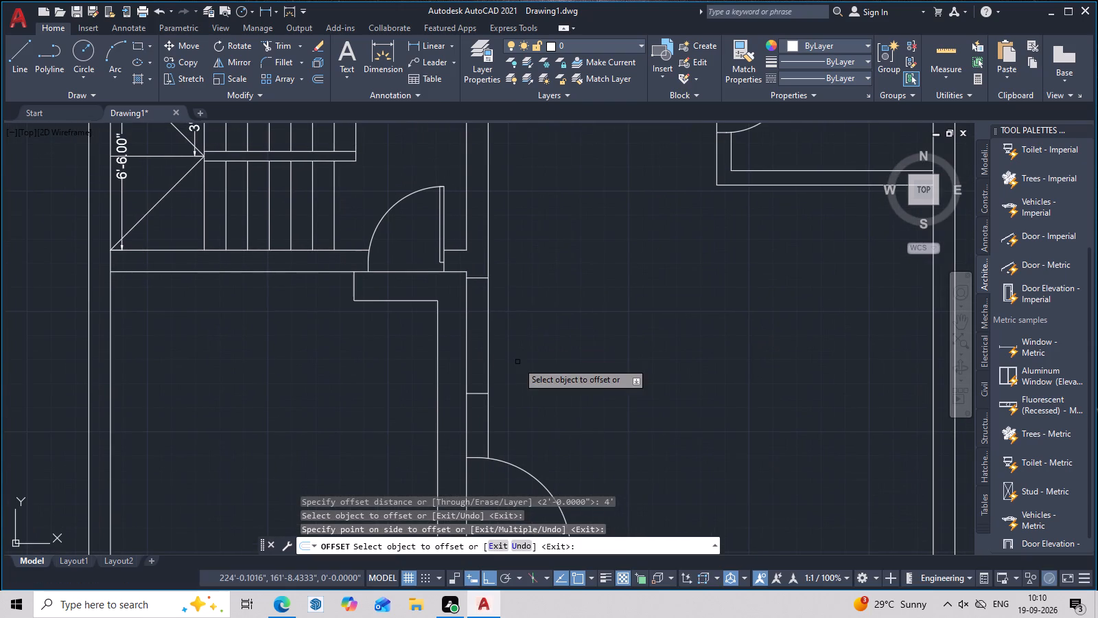
pyautogui.press('Escape')
# Trim both faces of the vertical wall between the two cross lines to open a 4' gap.
pyautogui.write('tr')
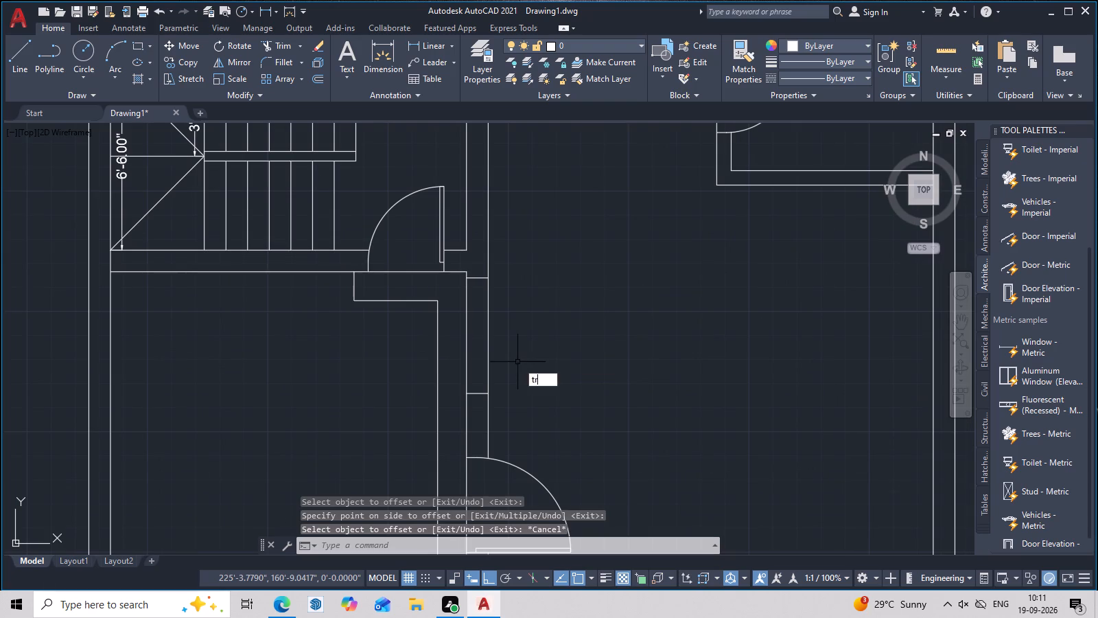
pyautogui.press('space')
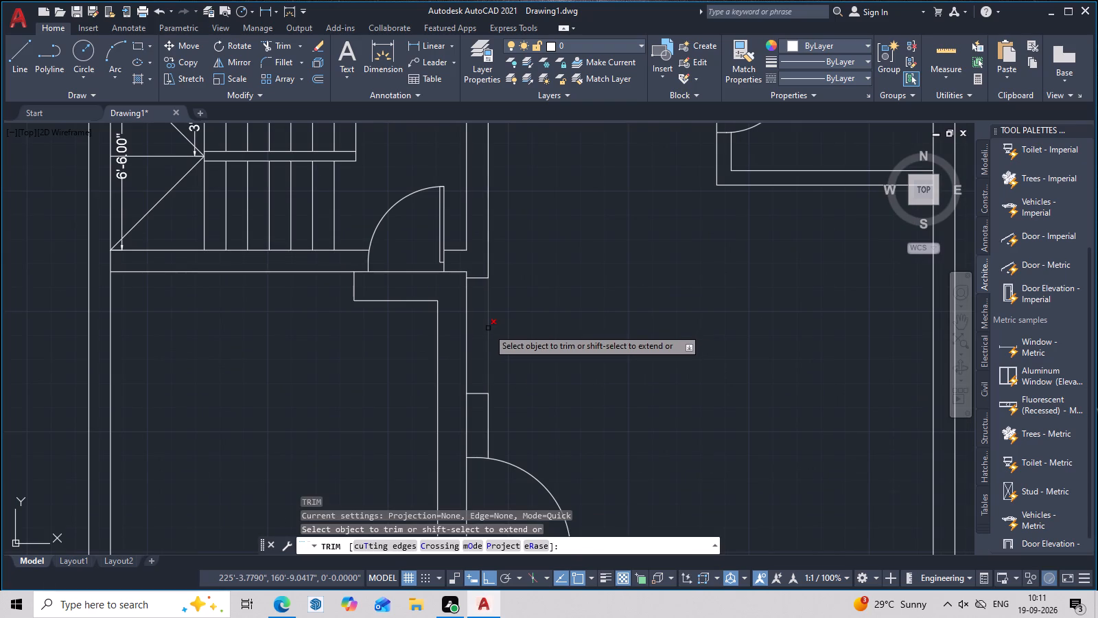
pyautogui.click(488, 328)
pyautogui.click(467, 334)
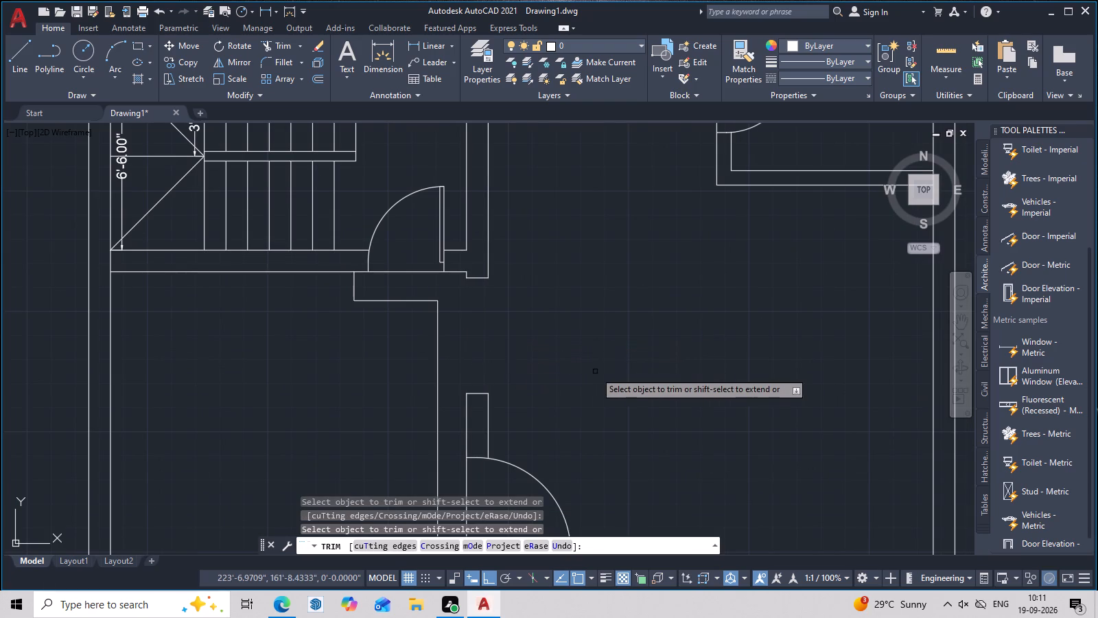
pyautogui.scroll(-2, 598, 362)
pyautogui.moveTo(624, 380); pyautogui.dragTo(556, 334, button='middle')
pyautogui.moveTo(622, 379); pyautogui.dragTo(624, 384, button='middle')
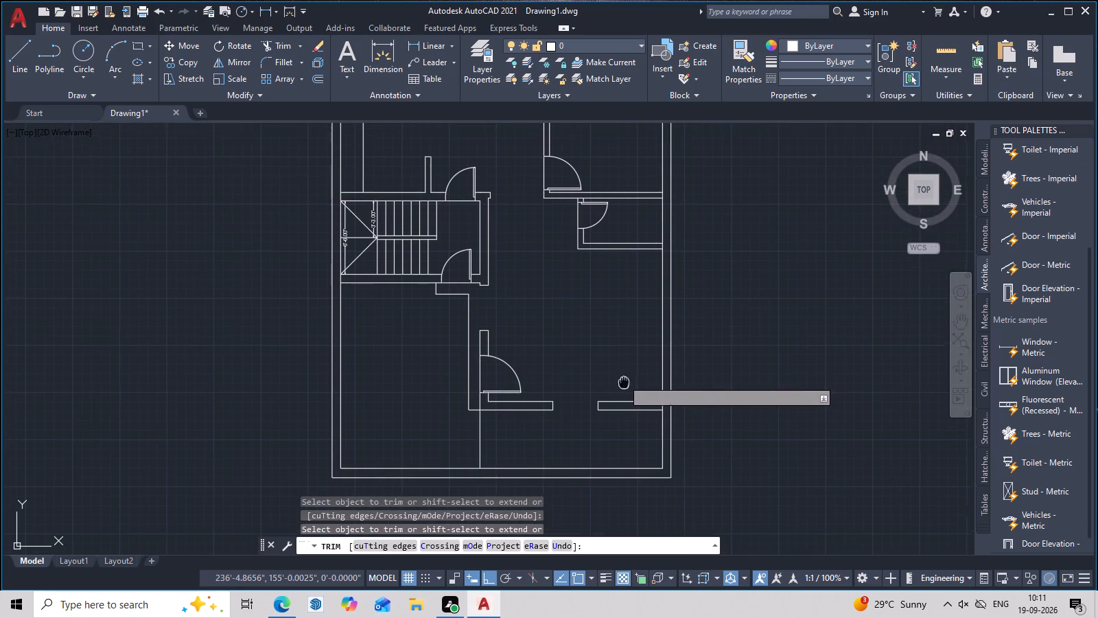
pyautogui.moveTo(624, 384); pyautogui.dragTo(635, 412, button='middle')
pyautogui.moveTo(406, 271); pyautogui.dragTo(554, 365, button='middle')
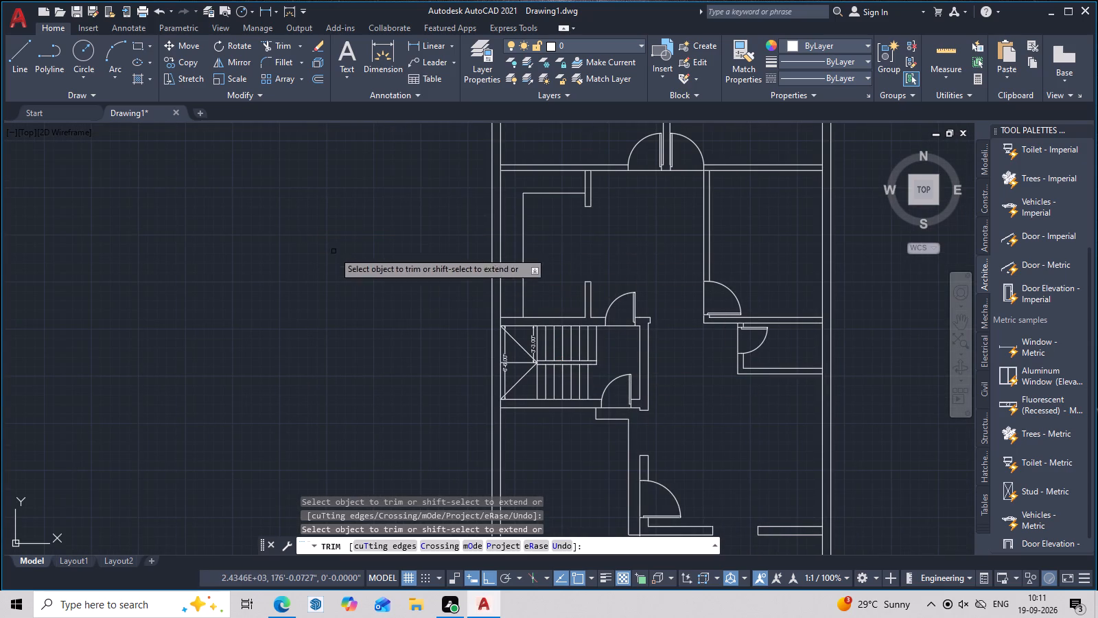
# Draw a short line across the outer wall beside the stair landing, starting midway between the landing's two wall corners.
pyautogui.press('Escape')
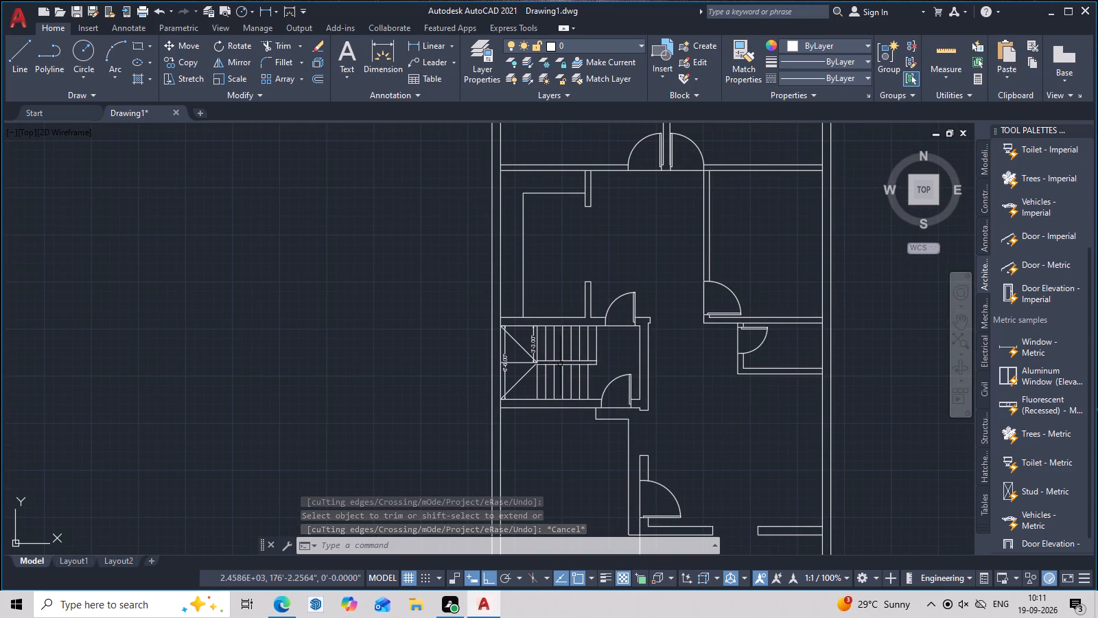
pyautogui.moveTo(568, 378); pyautogui.dragTo(559, 307, button='middle')
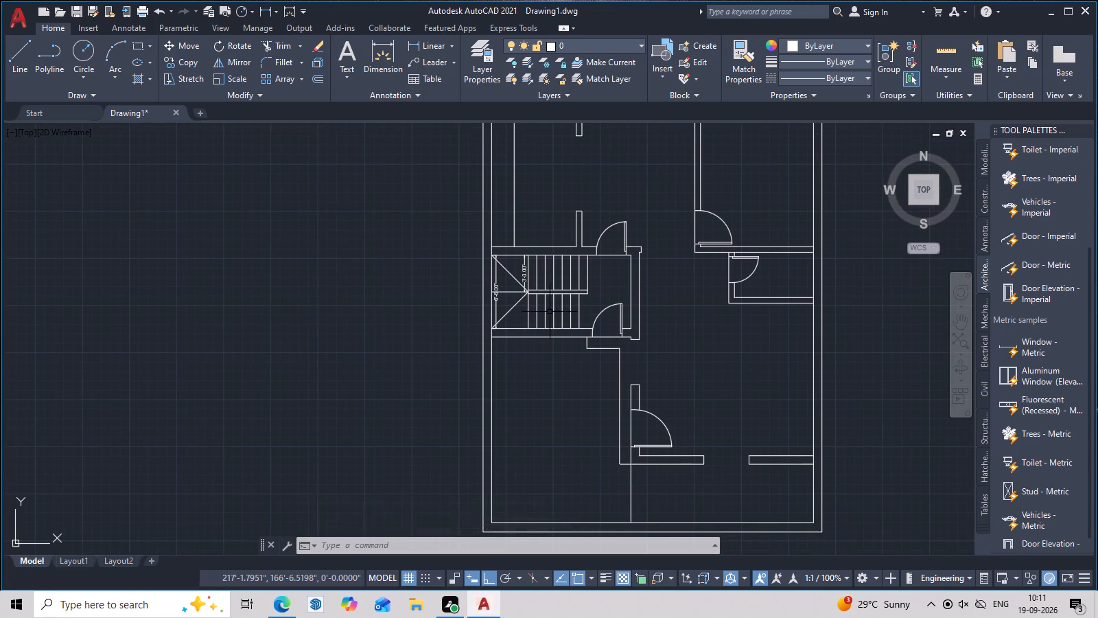
pyautogui.moveTo(551, 312); pyautogui.dragTo(556, 348, button='middle')
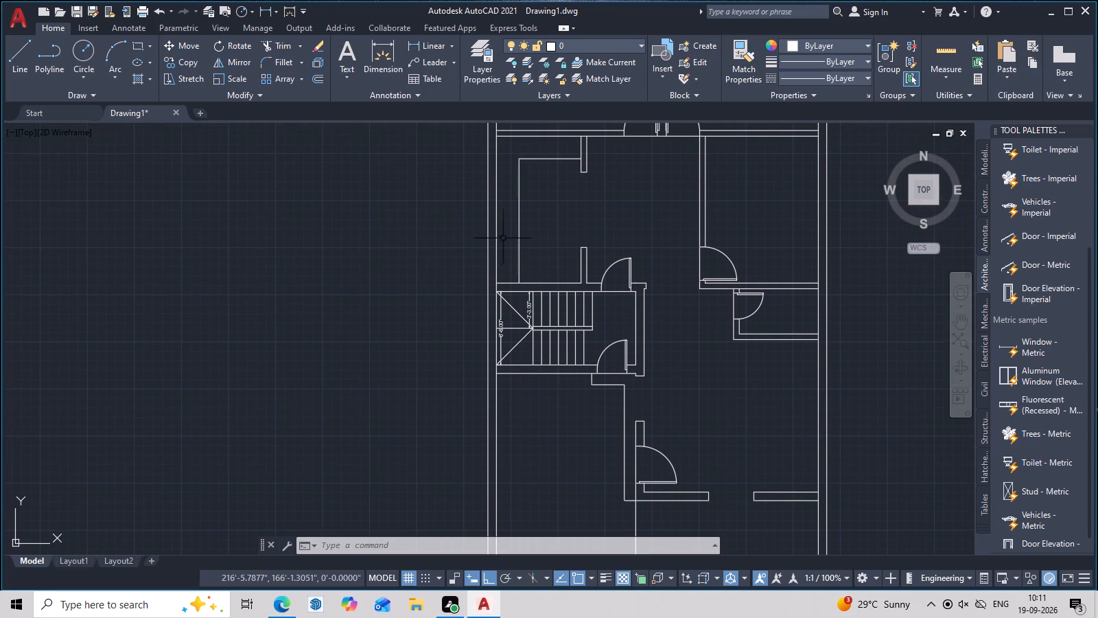
pyautogui.moveTo(537, 287); pyautogui.dragTo(544, 310, button='middle')
pyautogui.scroll(2, 519, 354)
pyautogui.moveTo(516, 398); pyautogui.dragTo(544, 359, button='middle')
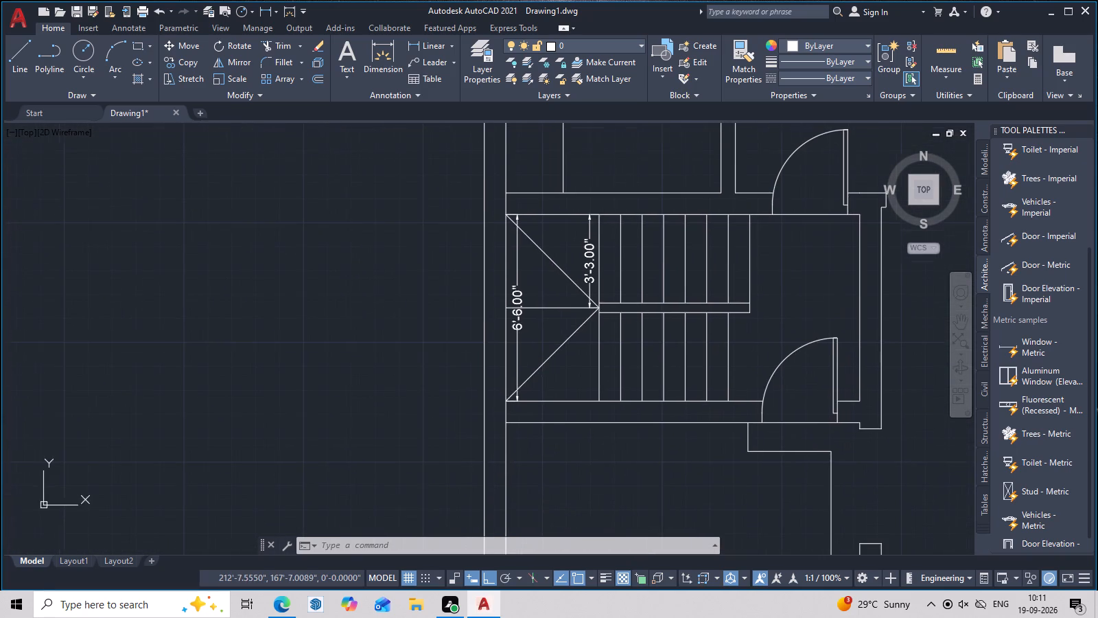
pyautogui.scroll(1, 532, 393)
pyautogui.moveTo(533, 395); pyautogui.dragTo(584, 471, button='middle')
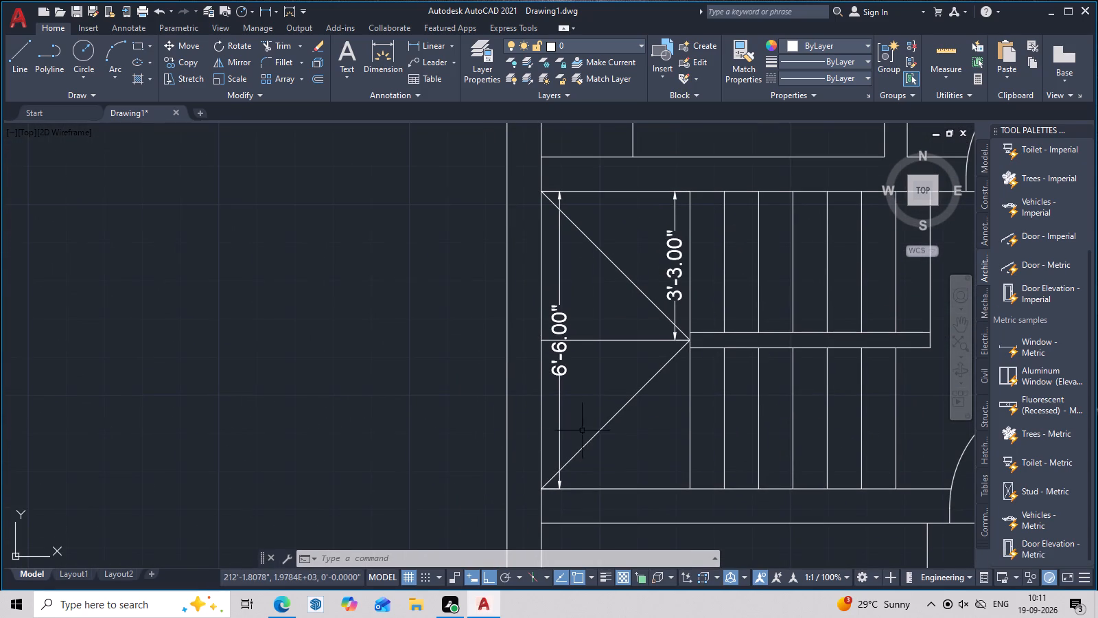
pyautogui.moveTo(579, 420); pyautogui.dragTo(572, 404, button='middle')
pyautogui.write('l')
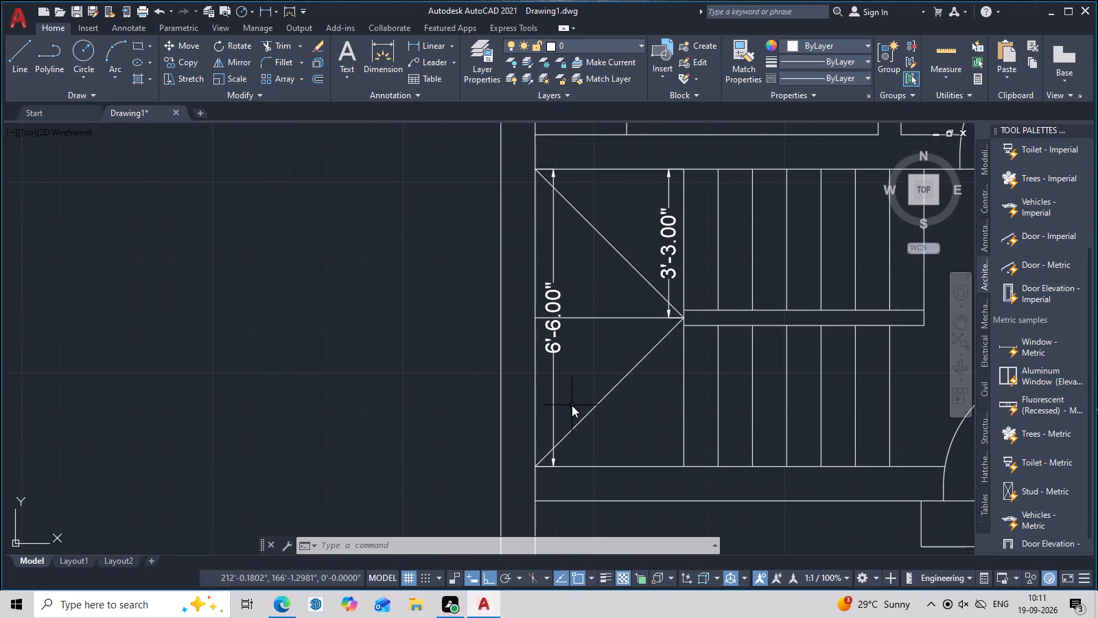
pyautogui.press('space')
pyautogui.write('m2p')
pyautogui.press('space')
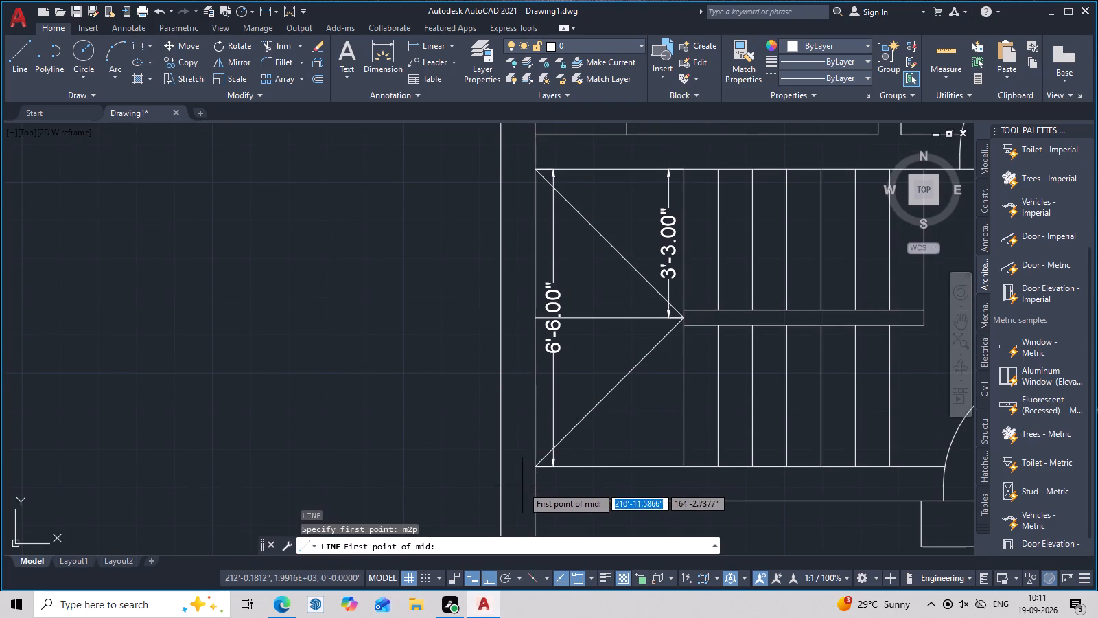
pyautogui.click(533, 471)
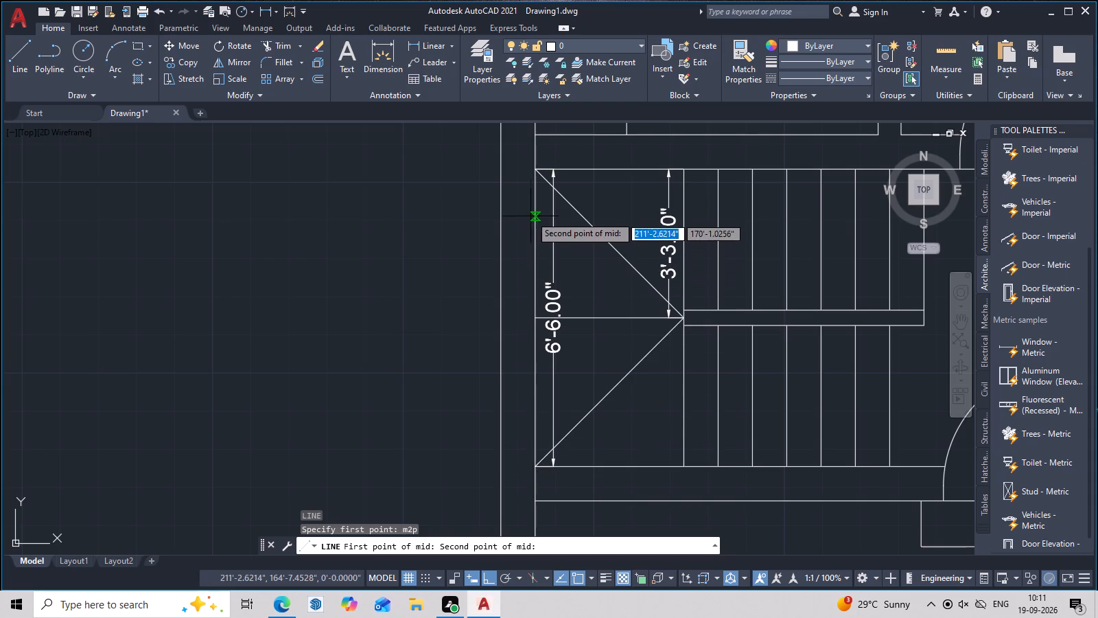
pyautogui.click(534, 173)
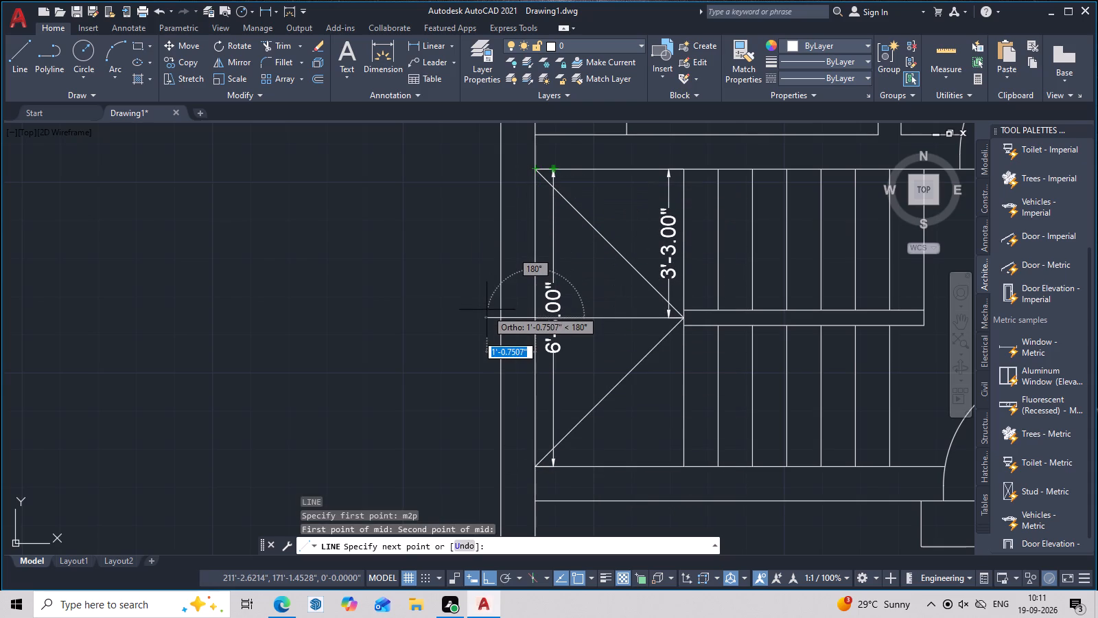
pyautogui.click(496, 315)
pyautogui.press('Escape')
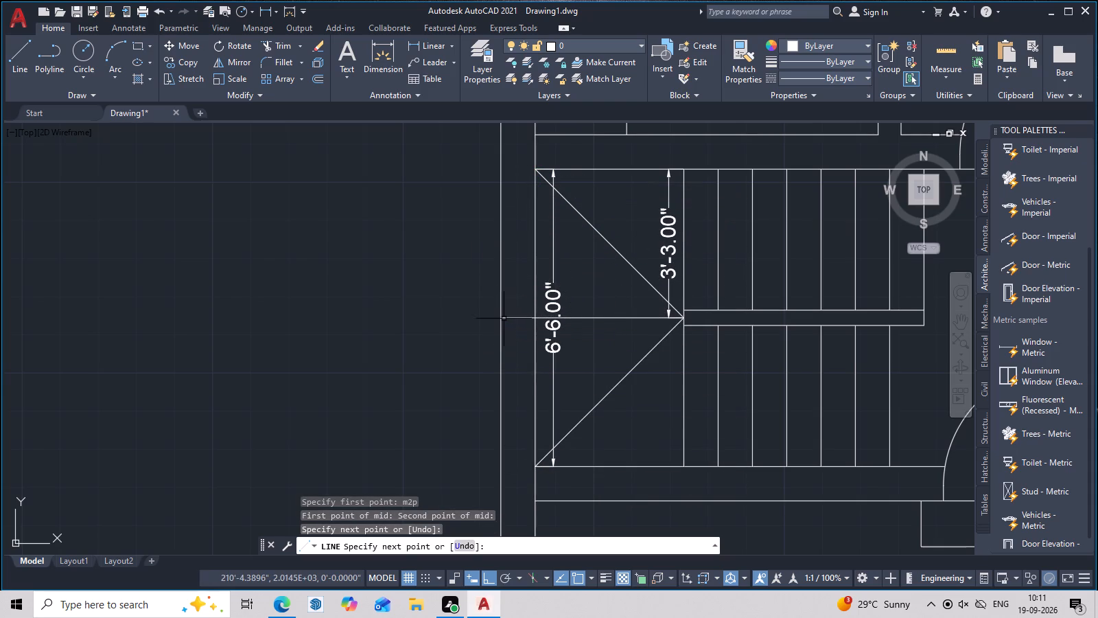
# Offset the short cross line 2' to both sides along the outer wall beside the stair landing.
pyautogui.press('o')
pyautogui.press('space')
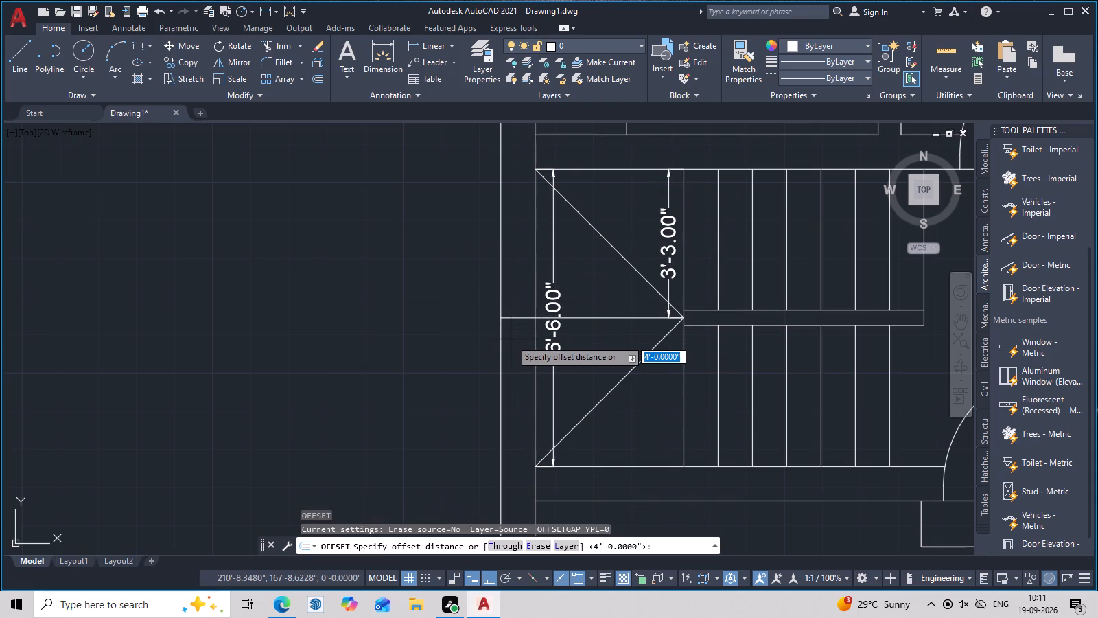
pyautogui.press('2')
pyautogui.press("'")
pyautogui.press('Return')
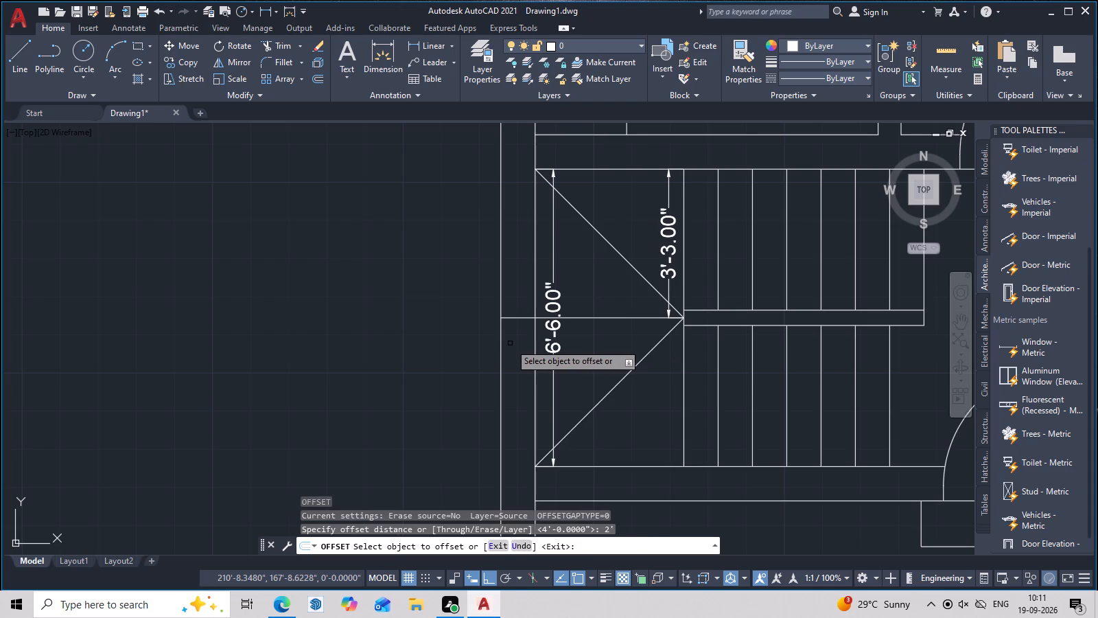
pyautogui.press('space')
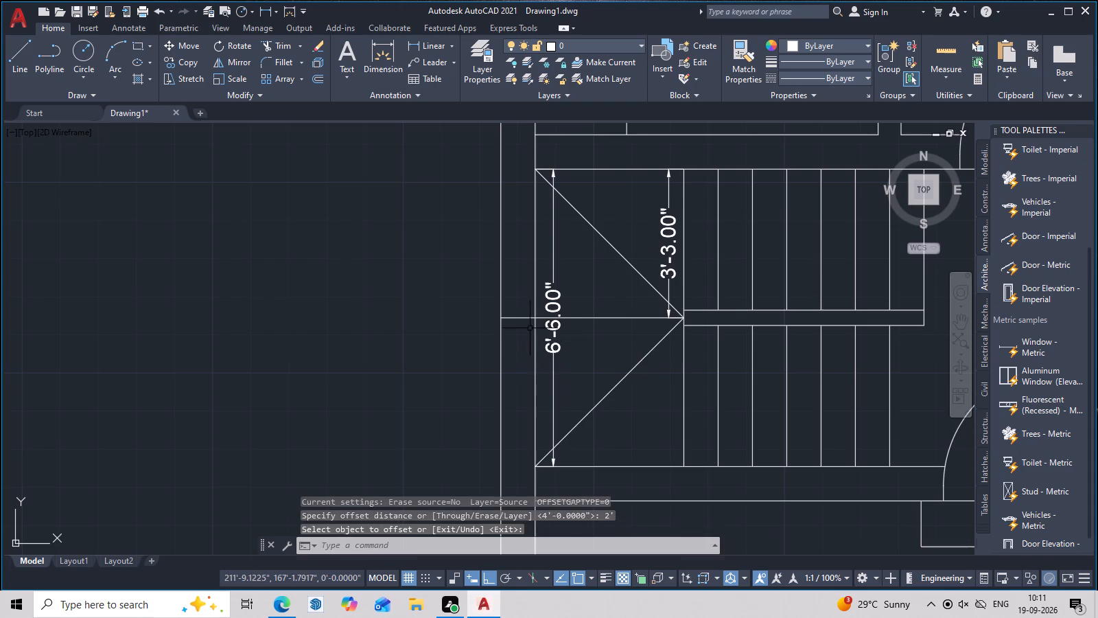
pyautogui.press('space')
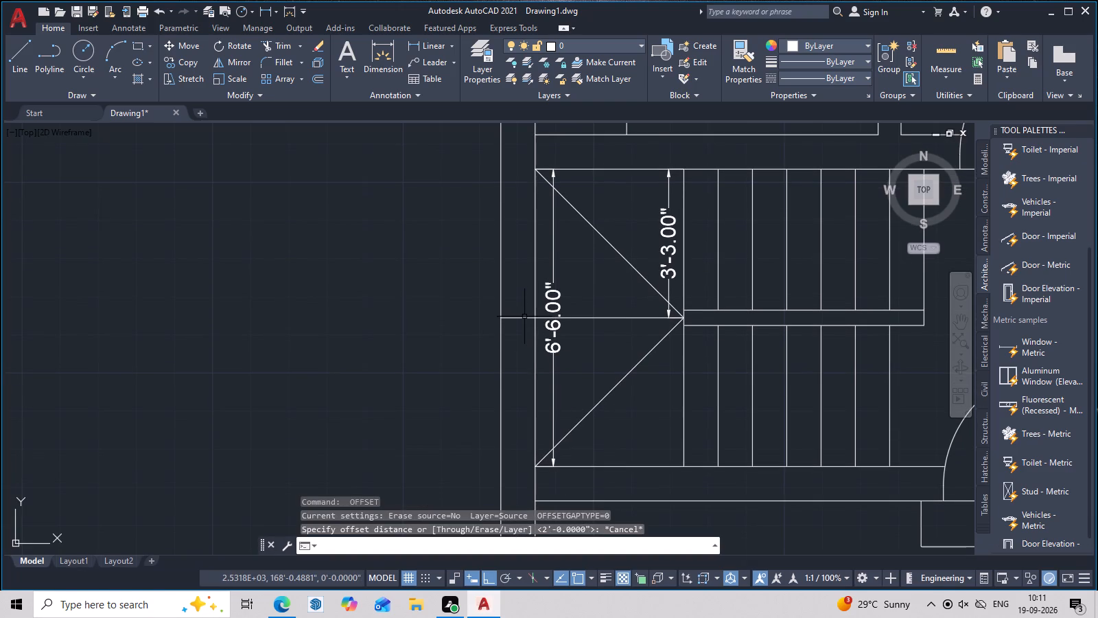
pyautogui.press('space')
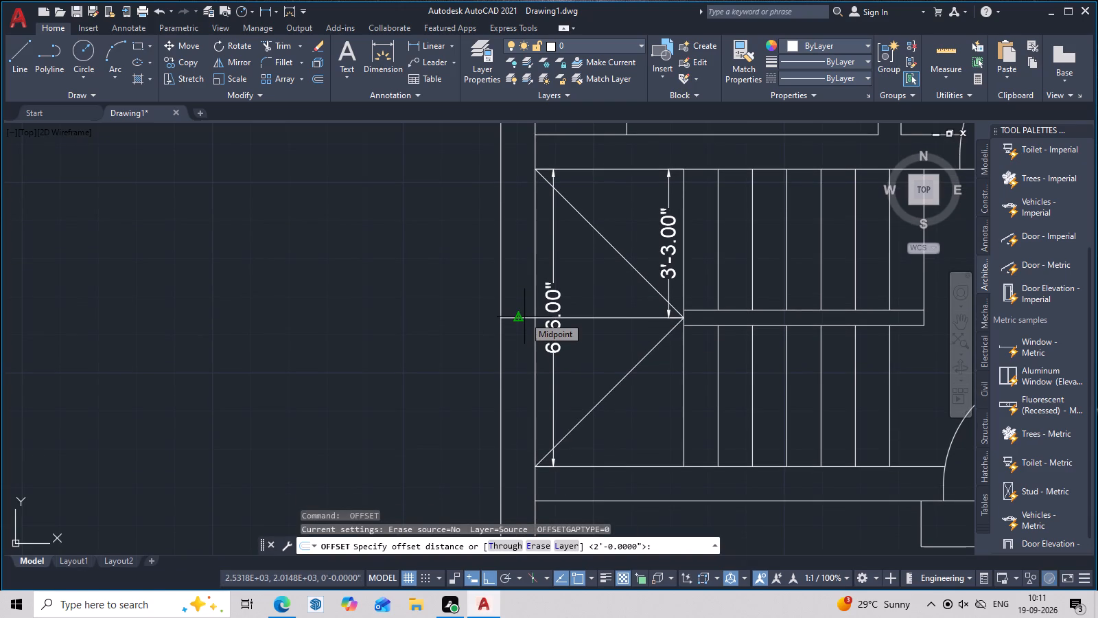
pyautogui.press('space')
pyautogui.click(524, 317)
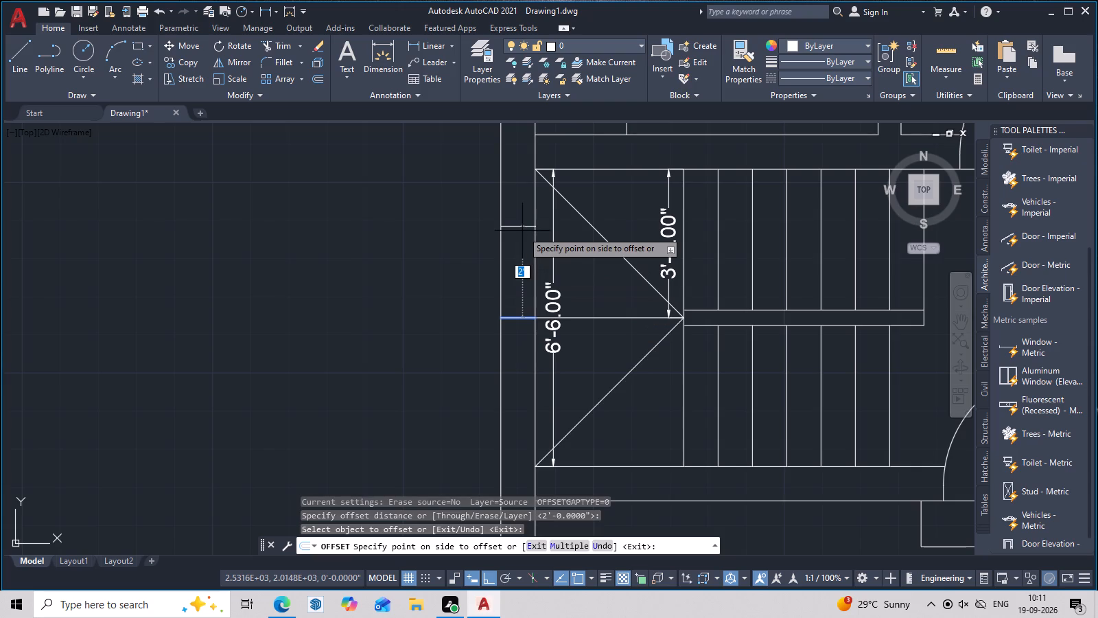
pyautogui.click(522, 231)
pyautogui.click(518, 317)
pyautogui.click(519, 367)
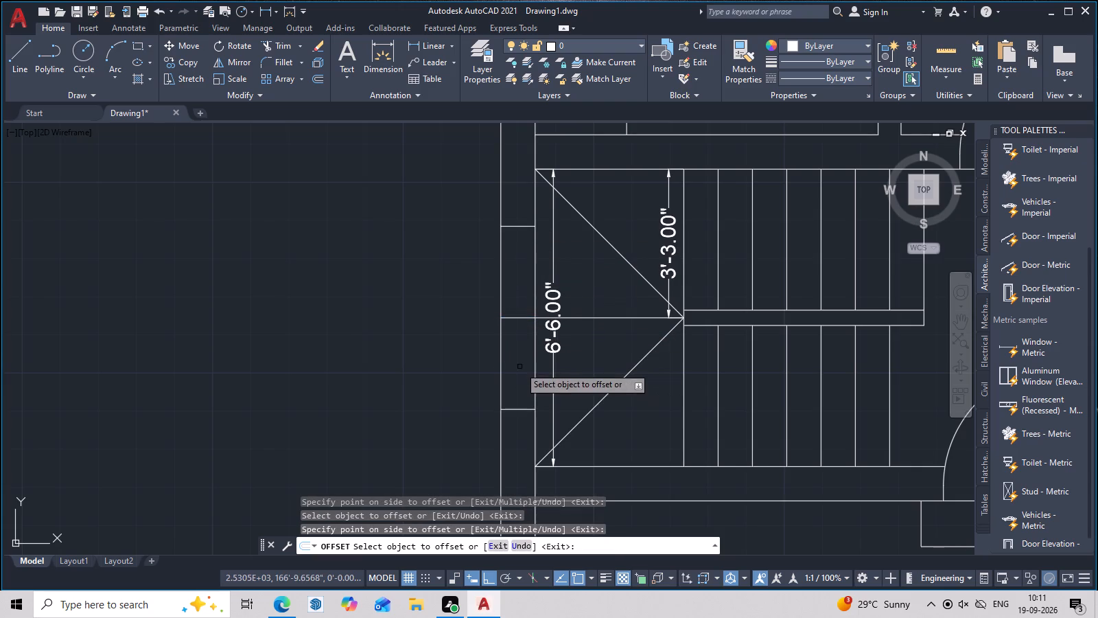
pyautogui.moveTo(525, 373); pyautogui.dragTo(557, 379, button='middle')
pyautogui.press('Escape')
# Trim both outer wall faces between the offset lines and remove the centre line to open a 4' gap at the landing.
pyautogui.write('tr')
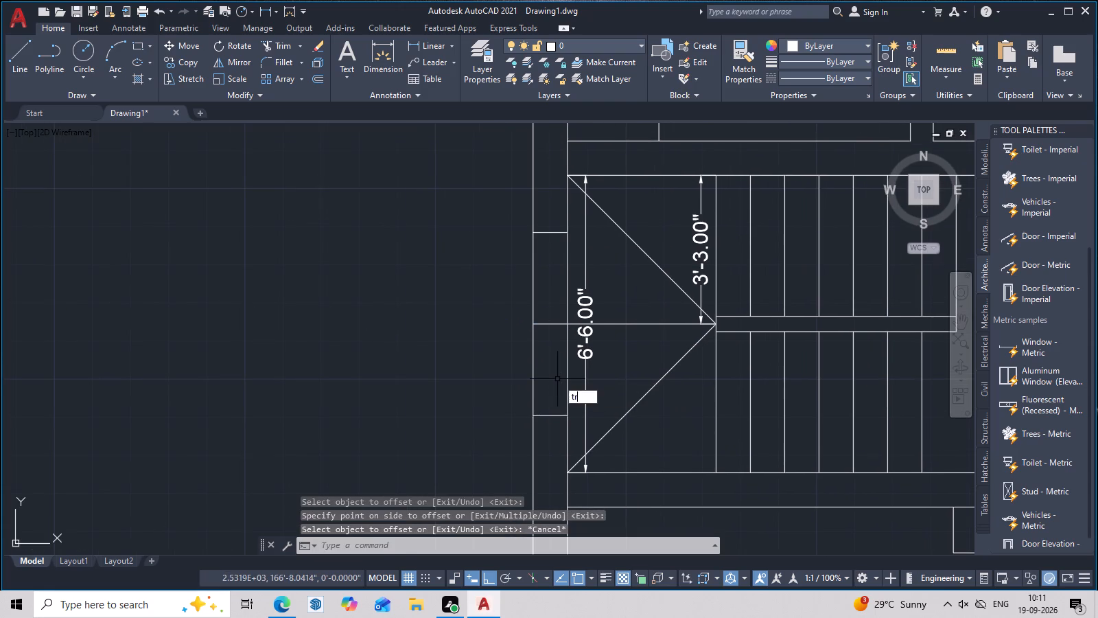
pyautogui.press('space')
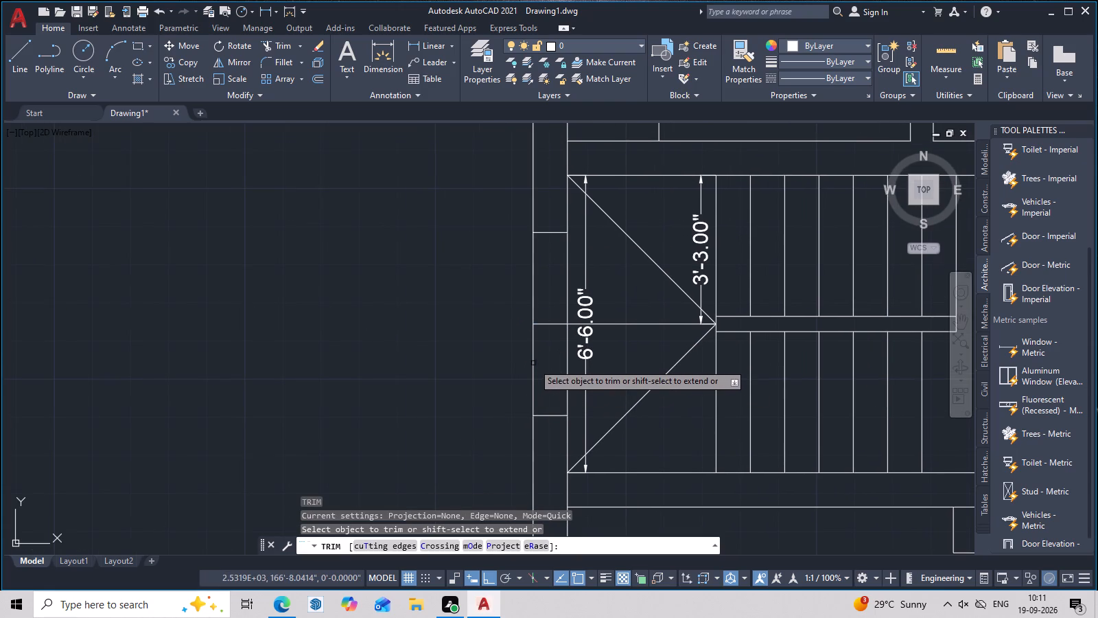
pyautogui.click(534, 363)
pyautogui.click(565, 358)
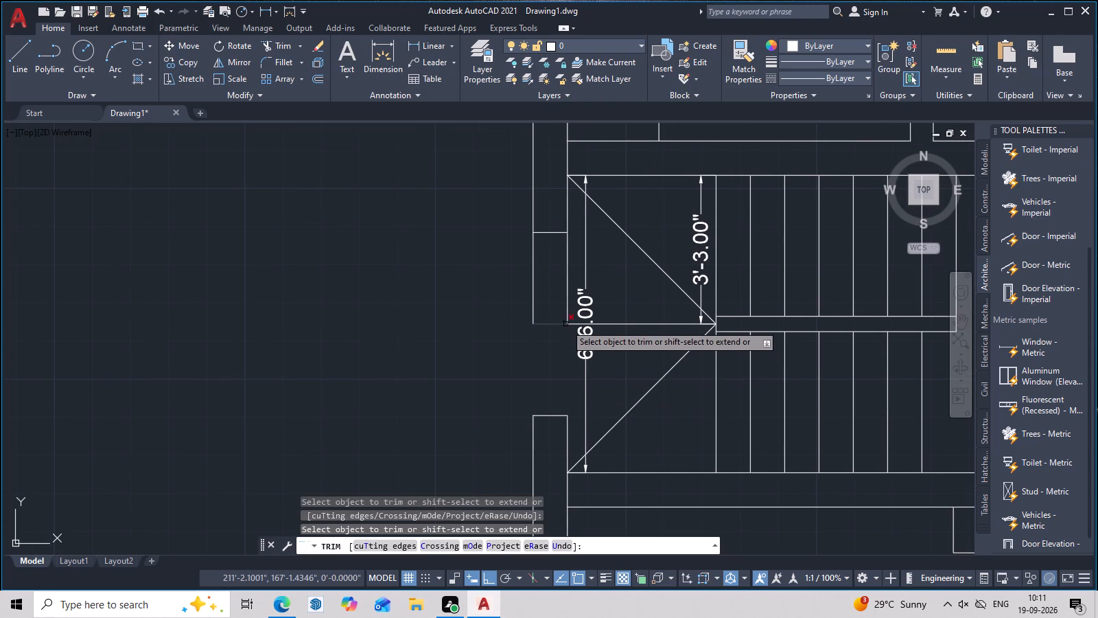
pyautogui.click(565, 310)
pyautogui.click(557, 323)
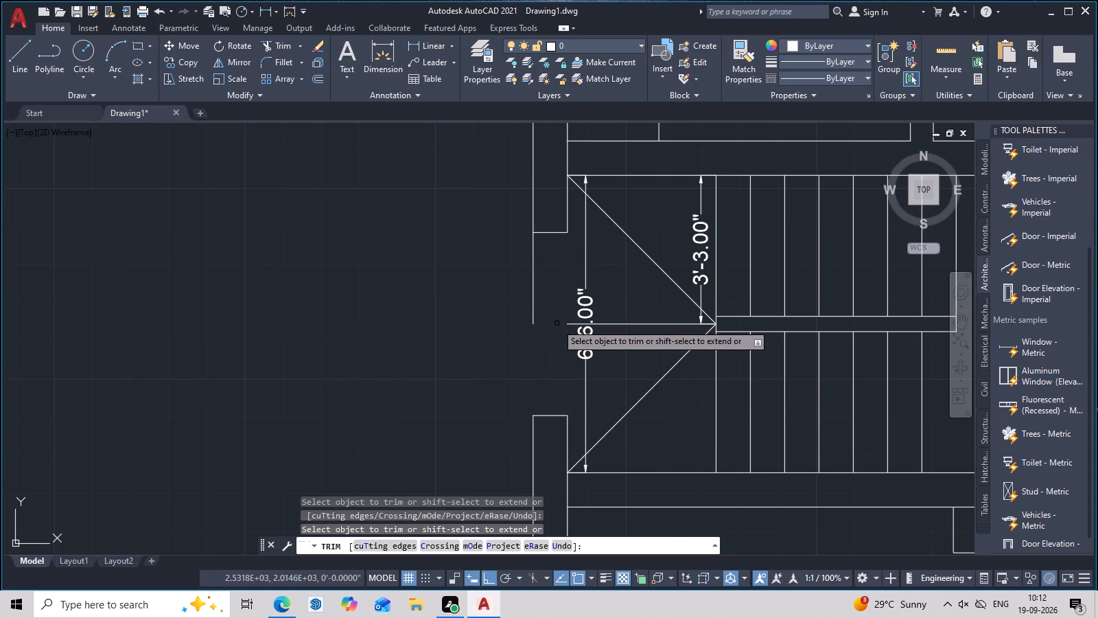
pyautogui.click(532, 284)
pyautogui.scroll(-2, 509, 338)
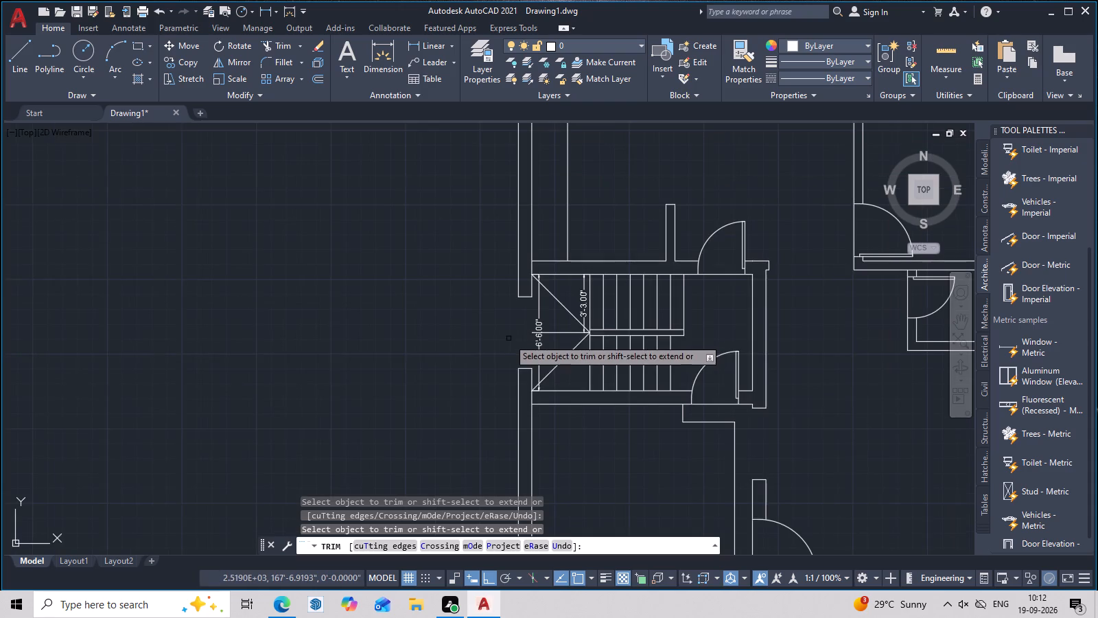
pyautogui.moveTo(508, 341); pyautogui.dragTo(499, 477, button='middle')
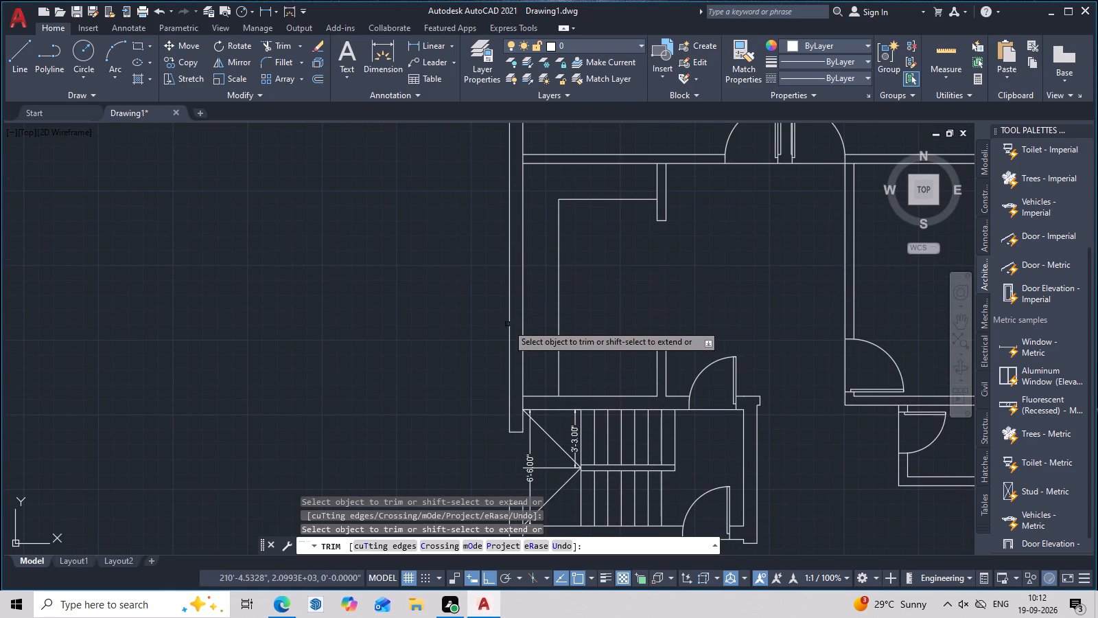
pyautogui.moveTo(507, 328); pyautogui.dragTo(507, 409, button='middle')
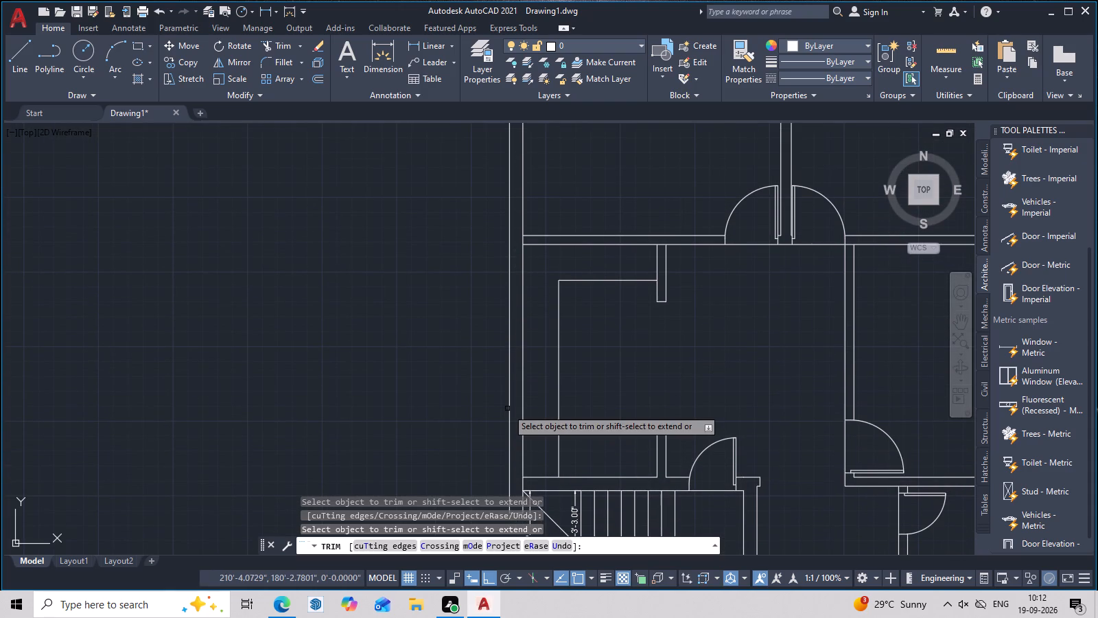
pyautogui.press('Escape')
# Draw a short line across the left outer wall, midway between the inner corners of the room above the staircase.
pyautogui.moveTo(544, 337); pyautogui.dragTo(544, 301, button='middle')
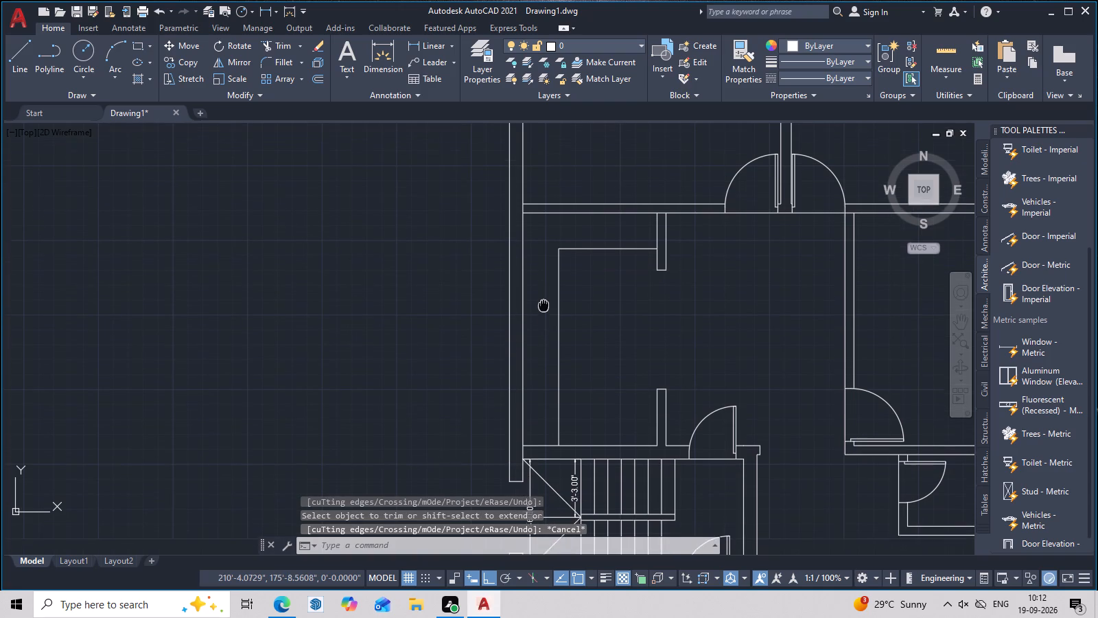
pyautogui.moveTo(544, 301); pyautogui.dragTo(544, 300, button='middle')
pyautogui.press('l')
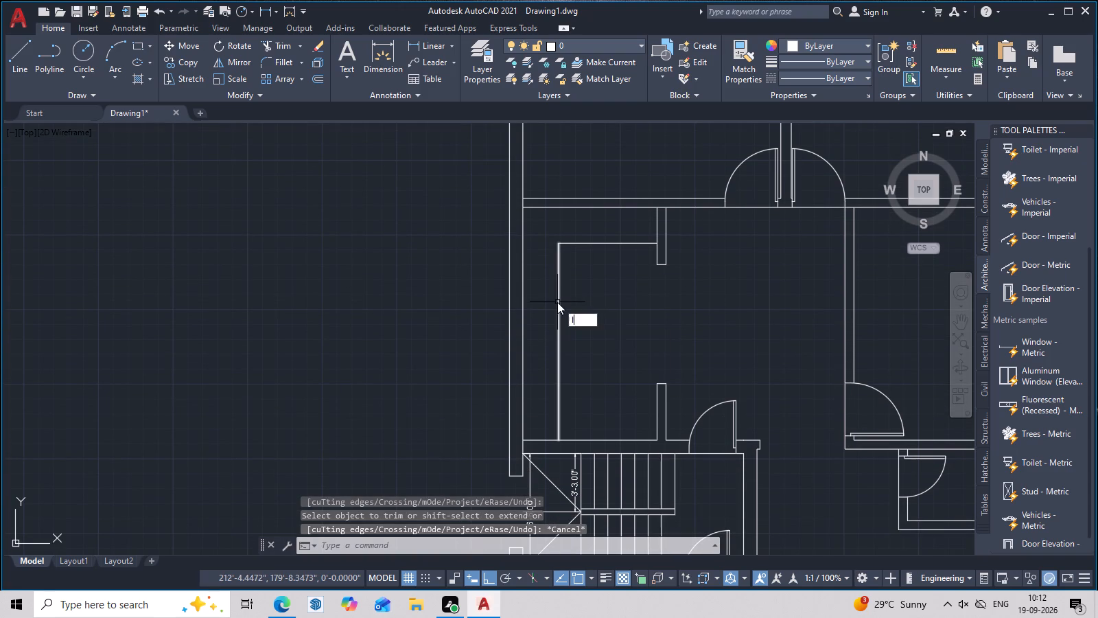
pyautogui.press('space')
pyautogui.write('m')
pyautogui.press('2')
pyautogui.write('p')
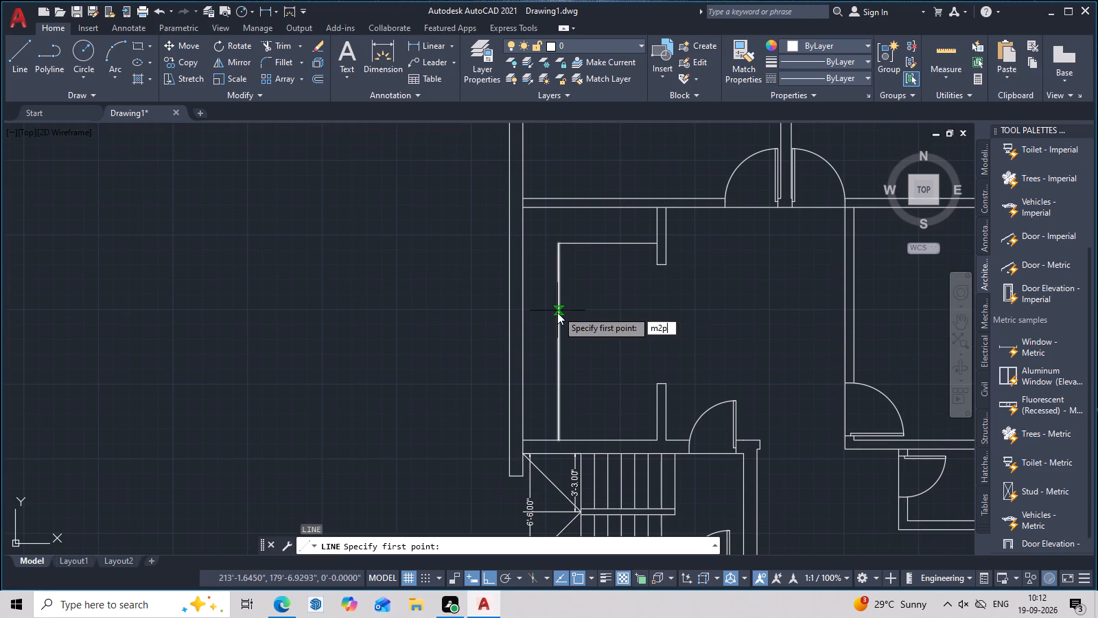
pyautogui.press('space')
pyautogui.click(519, 443)
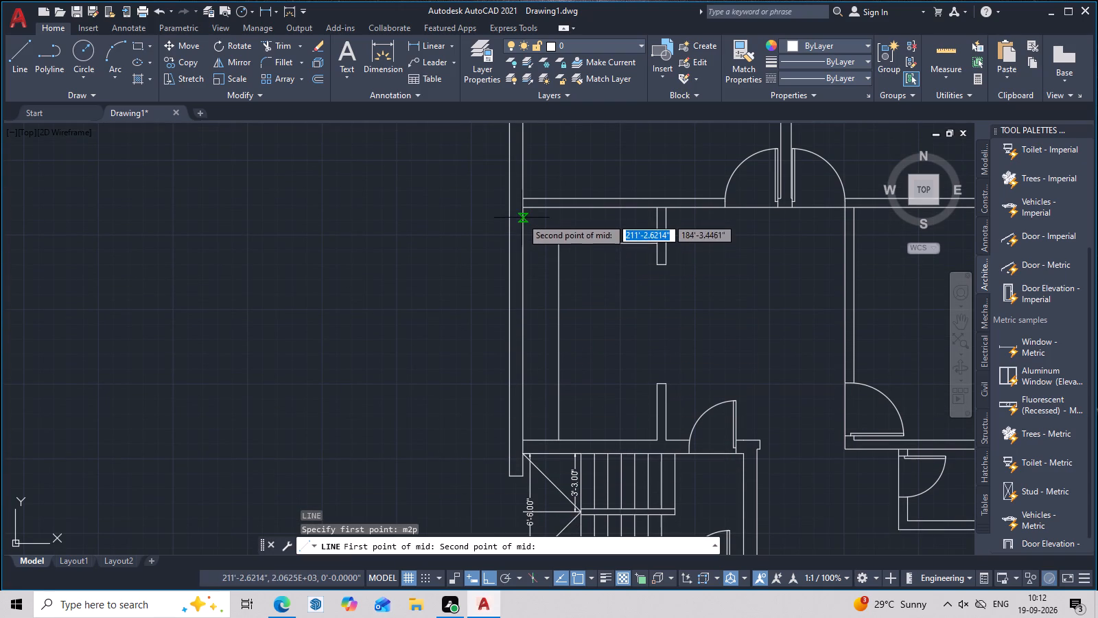
pyautogui.click(524, 207)
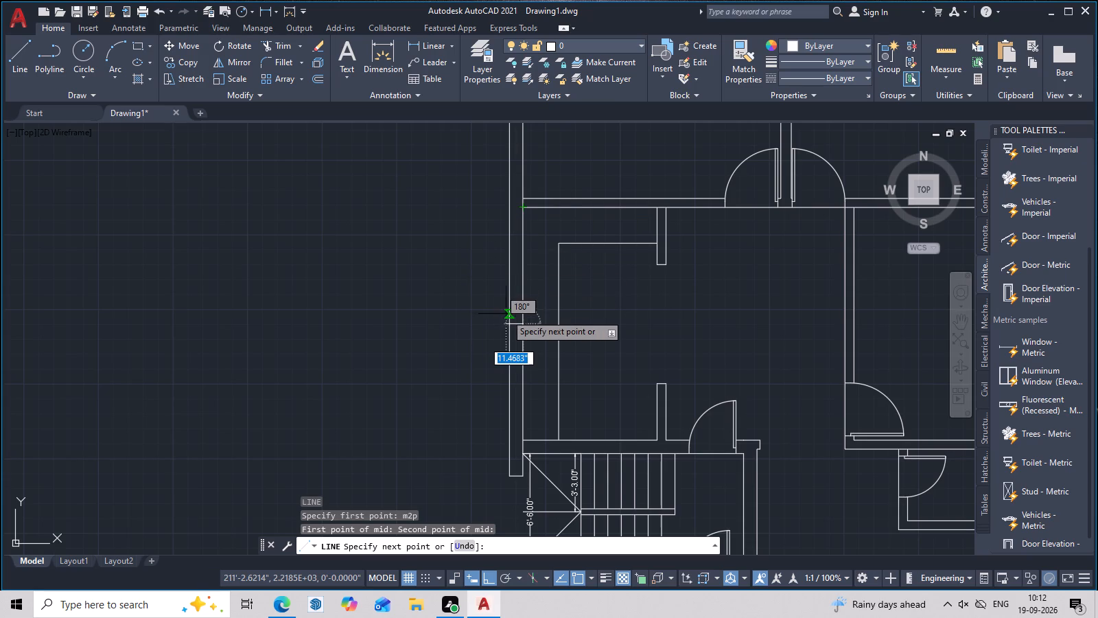
pyautogui.click(507, 317)
pyautogui.press('Escape')
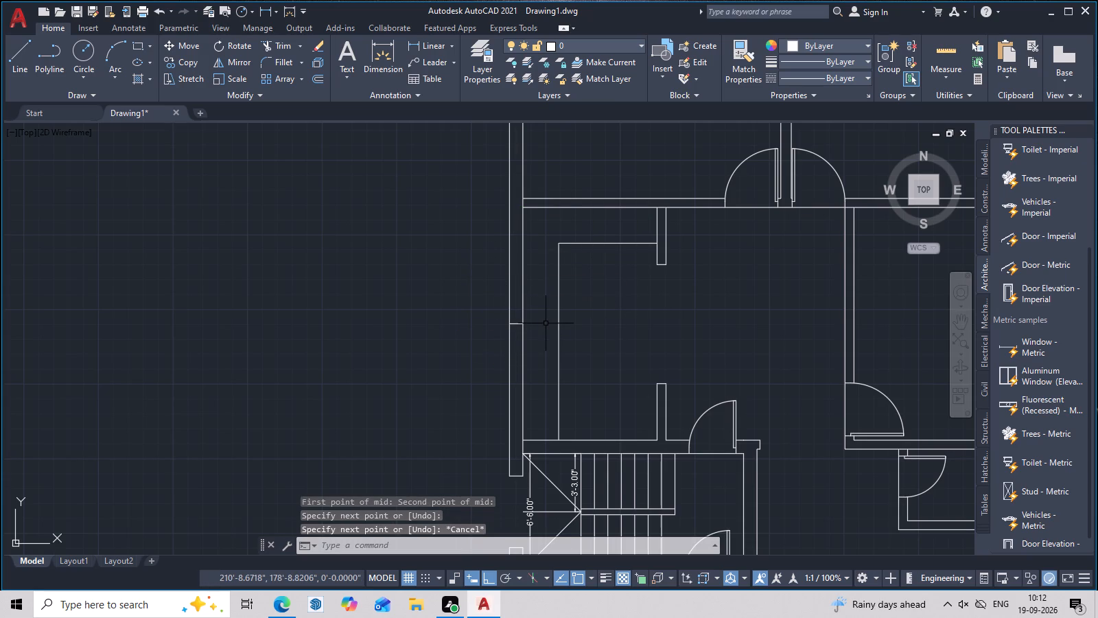
# Offset the new cross line 4' upward along the left outer wall.
pyautogui.write("o 4'")
pyautogui.press('Return')
pyautogui.scroll(1, 521, 325)
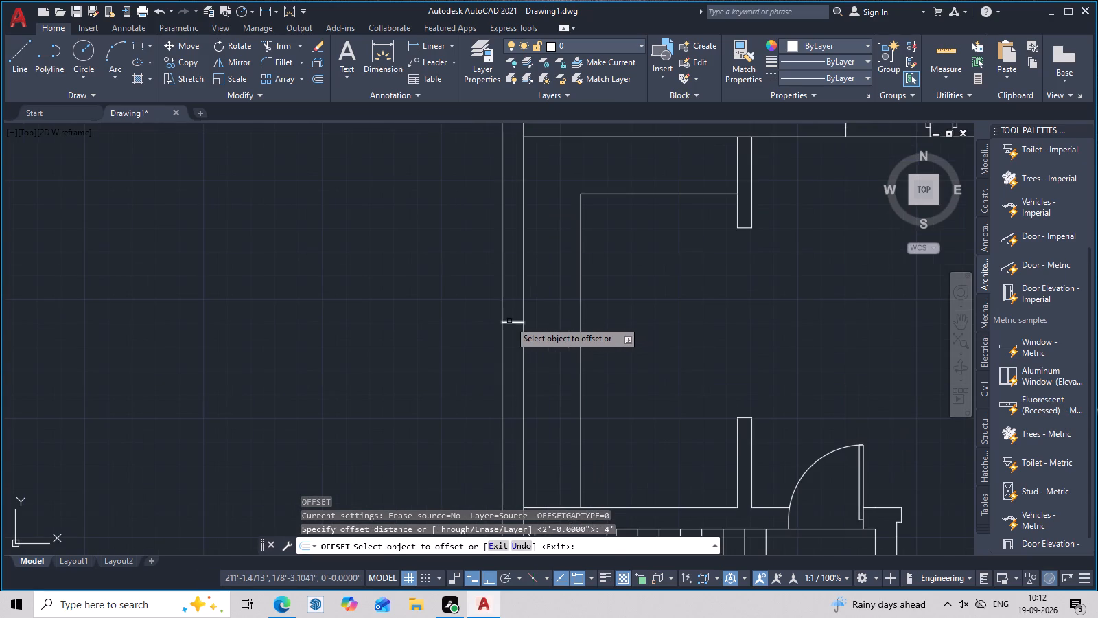
pyautogui.click(509, 321)
pyautogui.click(509, 236)
pyautogui.moveTo(550, 323); pyautogui.dragTo(549, 424, button='middle')
pyautogui.press('Escape')
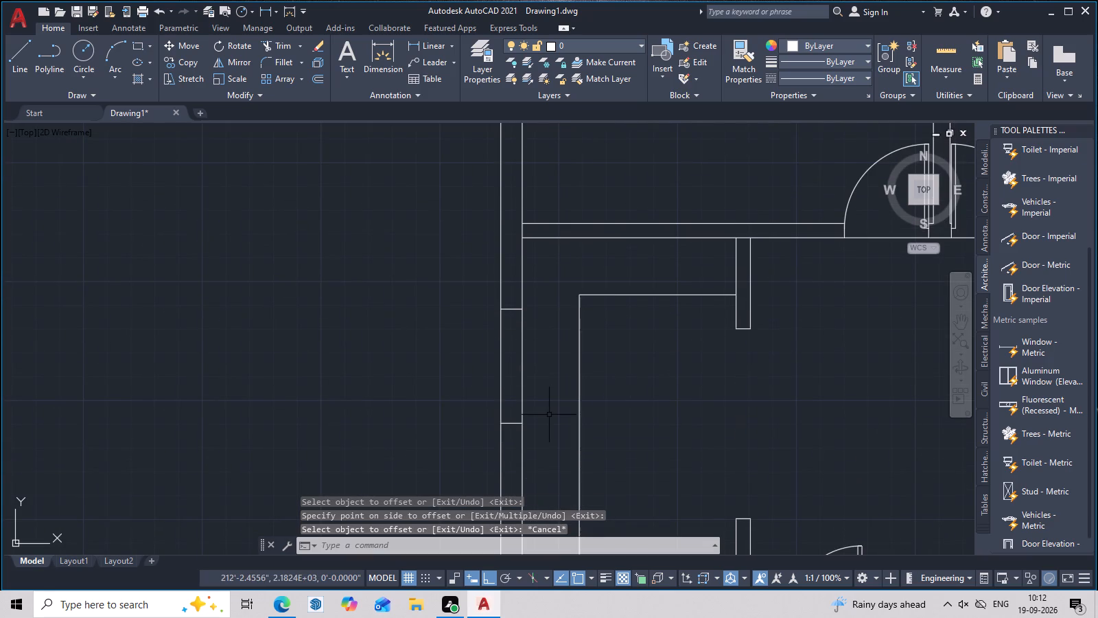
# Trim both faces of the left outer wall between the two cross lines to open a 4' gap.
pyautogui.write('tr')
pyautogui.press('space')
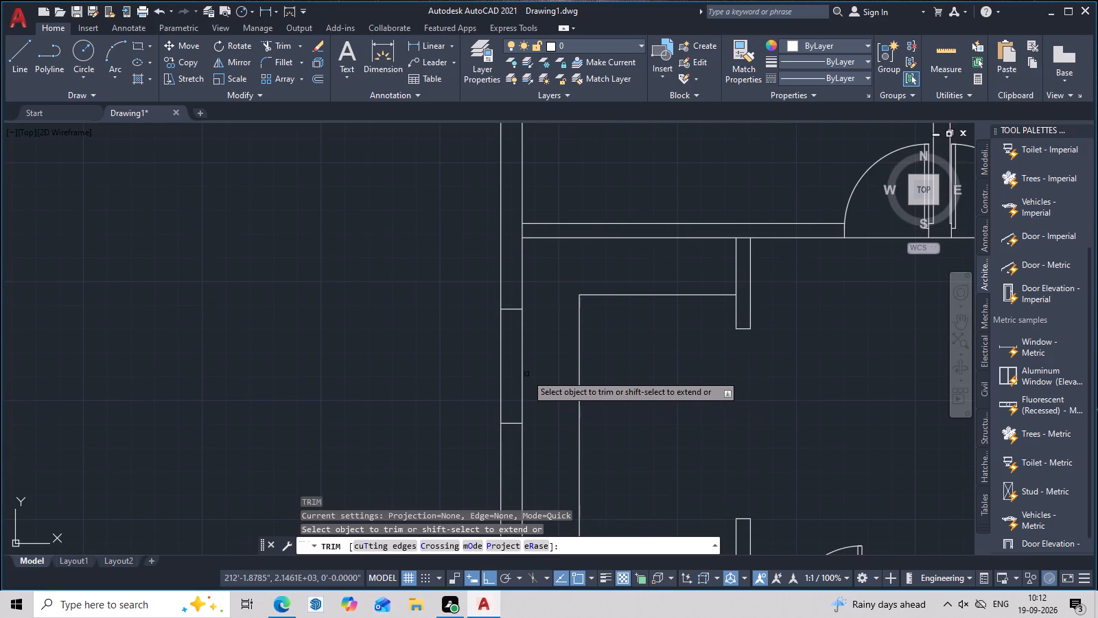
pyautogui.click(522, 374)
pyautogui.click(500, 389)
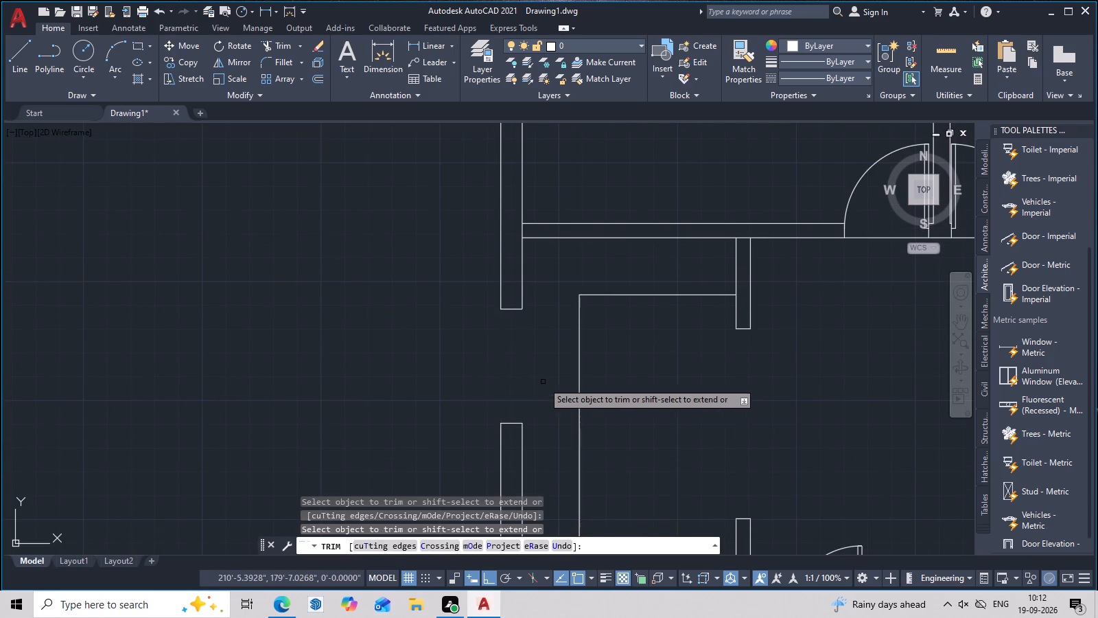
pyautogui.scroll(-2, 543, 382)
pyautogui.moveTo(543, 384); pyautogui.dragTo(546, 481, button='middle')
pyautogui.moveTo(581, 366); pyautogui.dragTo(586, 435, button='middle')
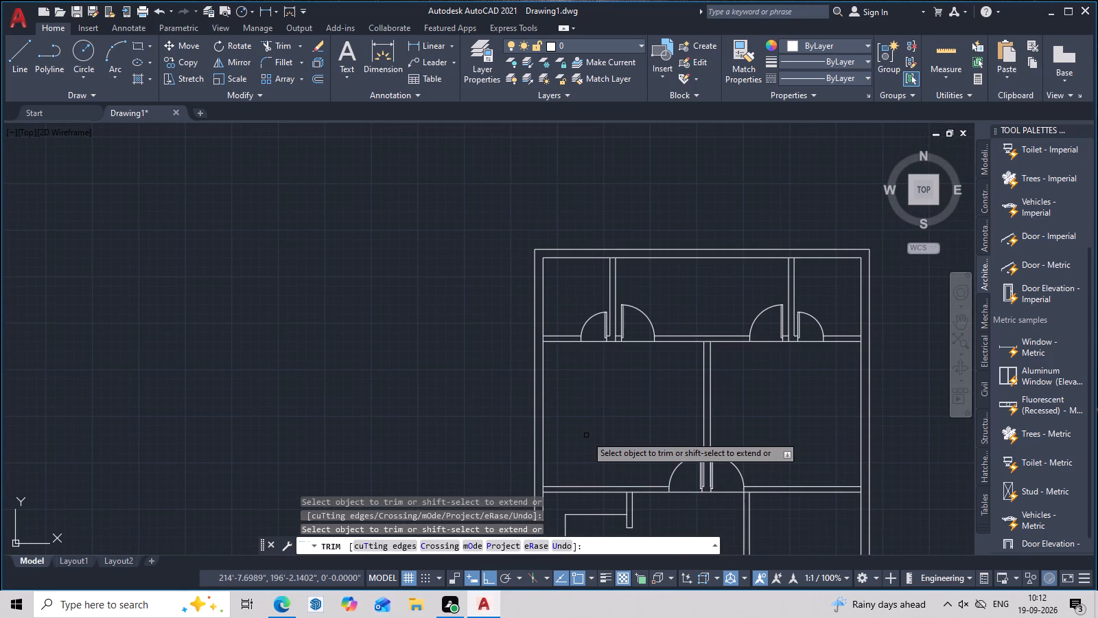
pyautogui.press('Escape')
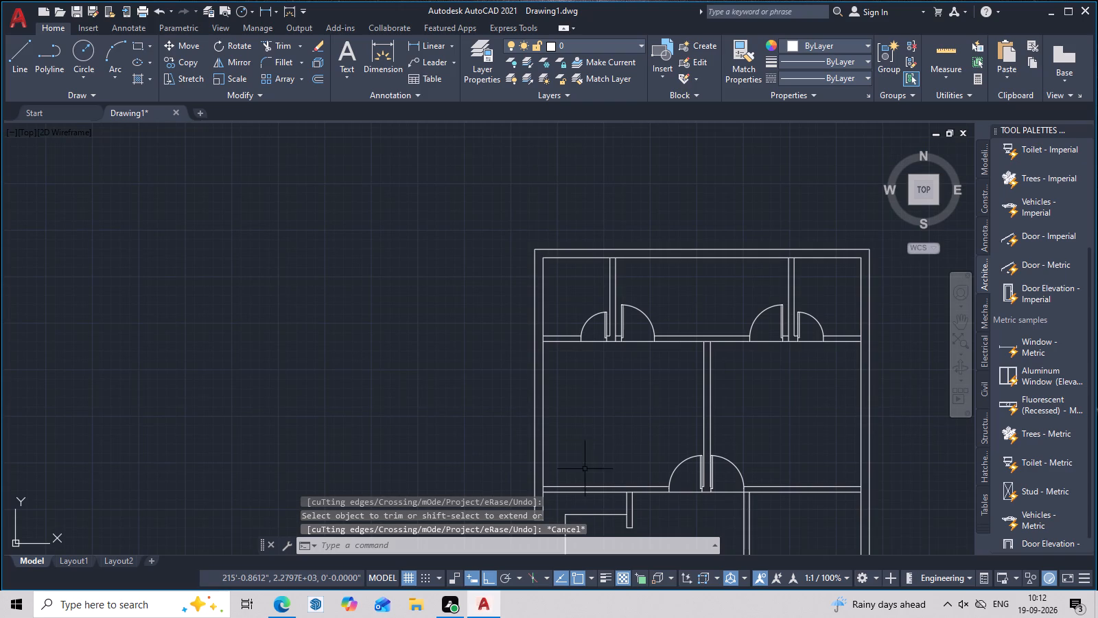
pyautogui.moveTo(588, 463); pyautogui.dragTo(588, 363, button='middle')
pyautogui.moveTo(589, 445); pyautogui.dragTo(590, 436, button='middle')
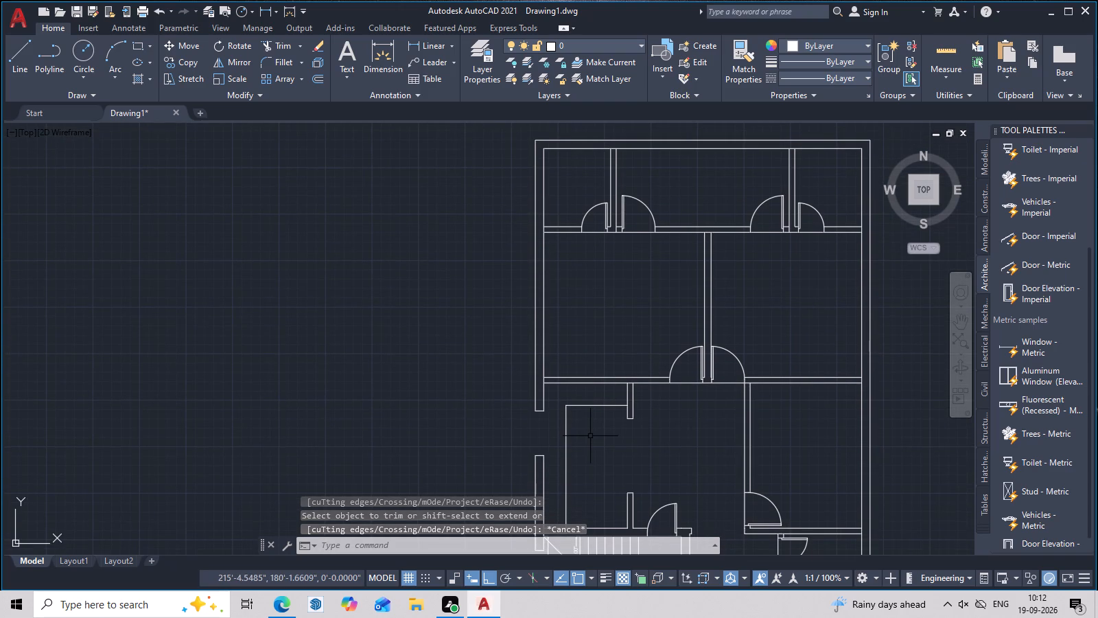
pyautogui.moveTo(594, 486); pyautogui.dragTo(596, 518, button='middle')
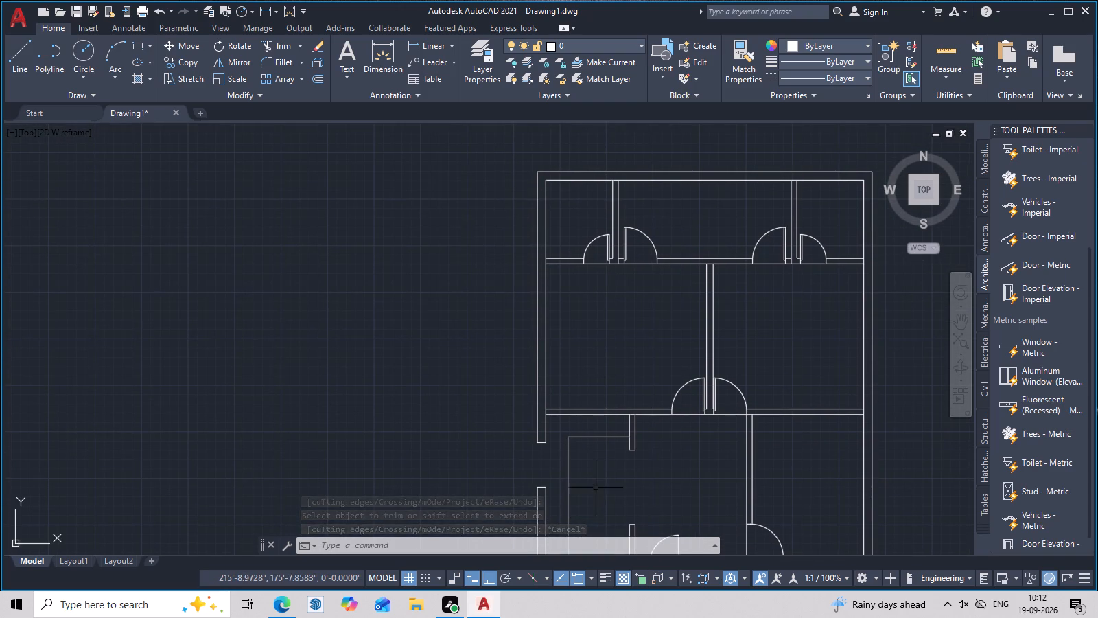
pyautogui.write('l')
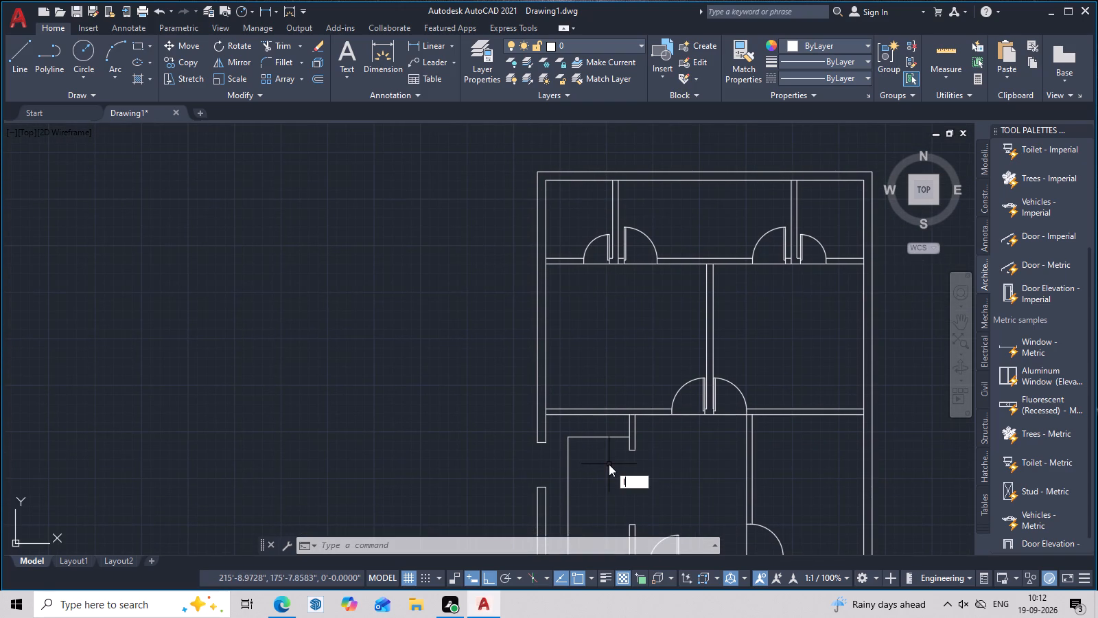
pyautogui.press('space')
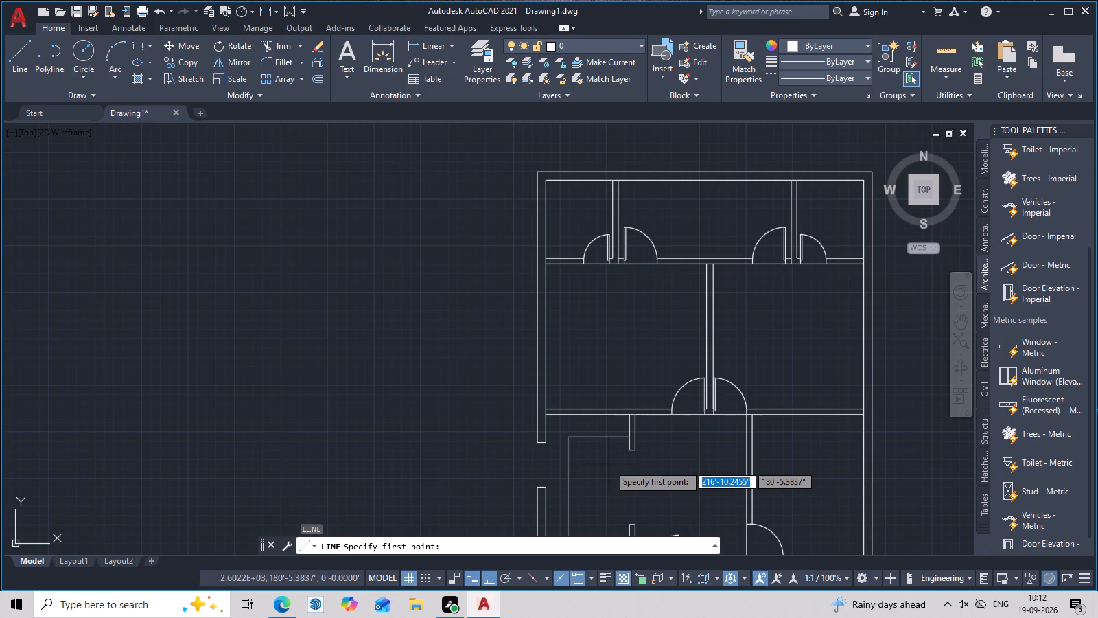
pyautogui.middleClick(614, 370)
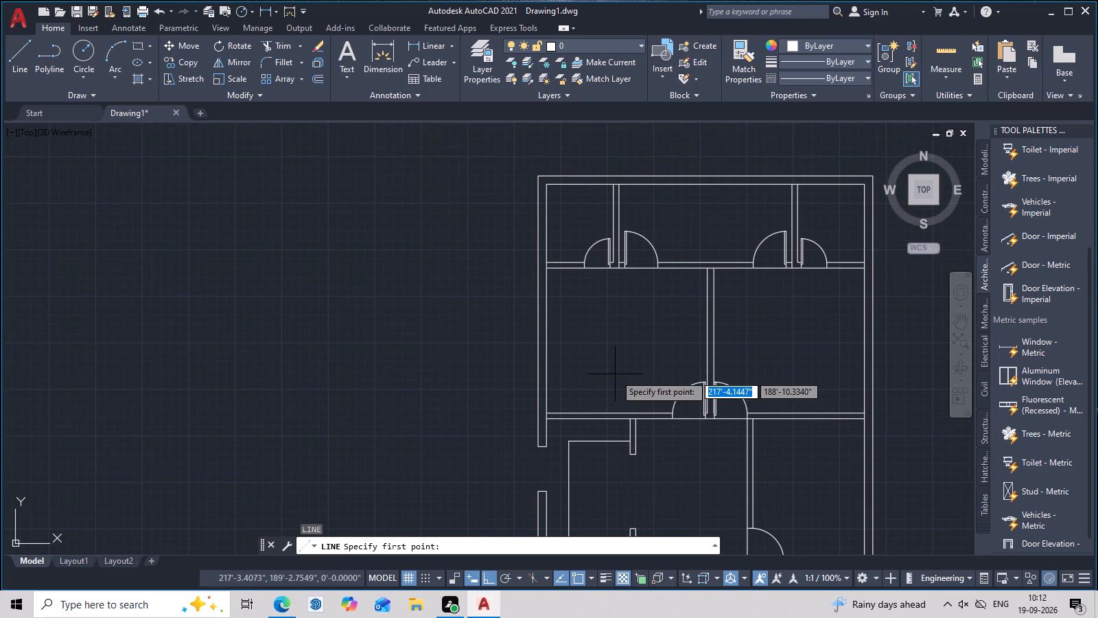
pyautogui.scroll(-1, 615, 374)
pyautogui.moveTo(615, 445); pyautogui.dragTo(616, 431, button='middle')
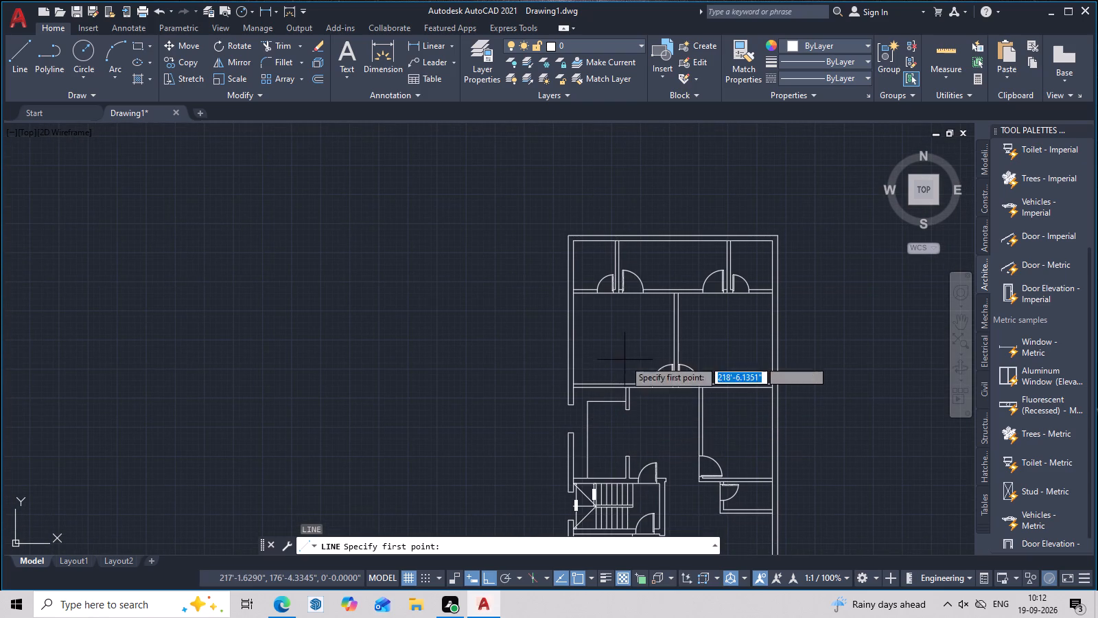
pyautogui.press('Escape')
# Draw a short line across the left outer wall, midway between the inner corners of the large room below the top row of rooms.
pyautogui.moveTo(620, 376); pyautogui.dragTo(622, 502, button='middle')
pyautogui.moveTo(608, 501); pyautogui.dragTo(608, 448, button='middle')
pyautogui.scroll(1, 608, 446)
pyautogui.moveTo(608, 446); pyautogui.dragTo(607, 424, button='middle')
pyautogui.write('l m2p')
pyautogui.press('space')
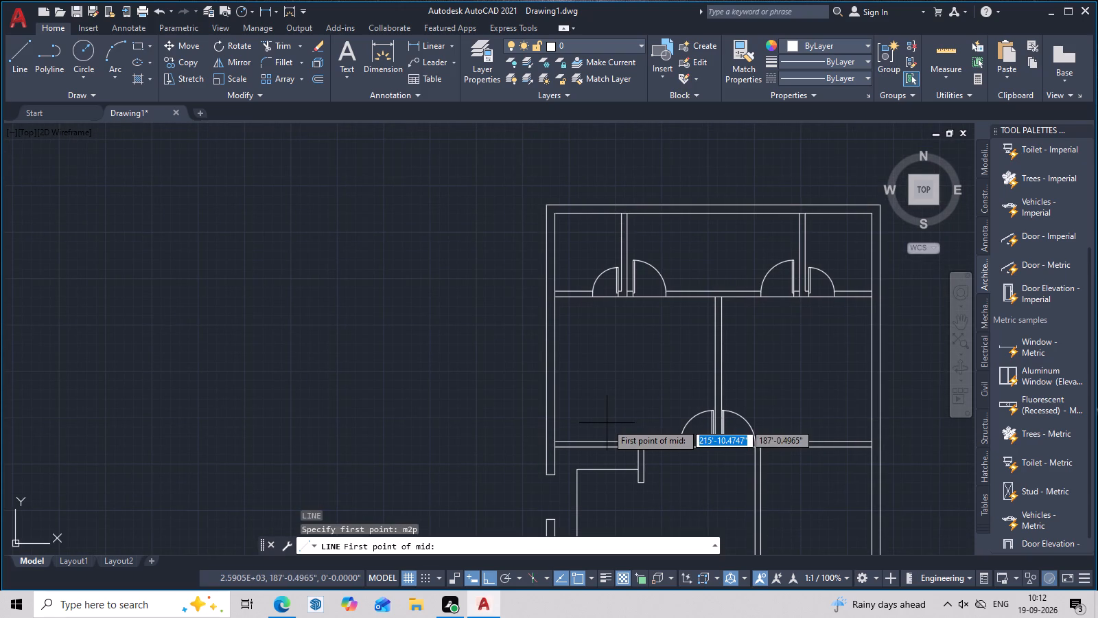
pyautogui.scroll(2, 548, 424)
pyautogui.click(563, 466)
pyautogui.scroll(-3, 572, 309)
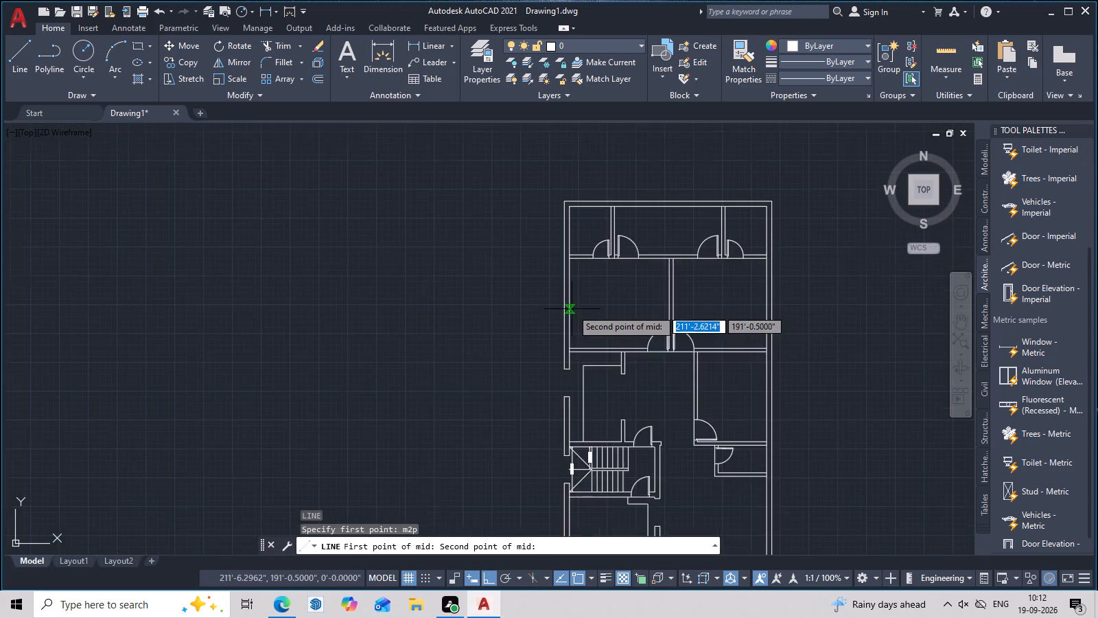
pyautogui.moveTo(572, 314); pyautogui.dragTo(559, 347, button='middle')
pyautogui.scroll(2, 559, 308)
pyautogui.click(556, 266)
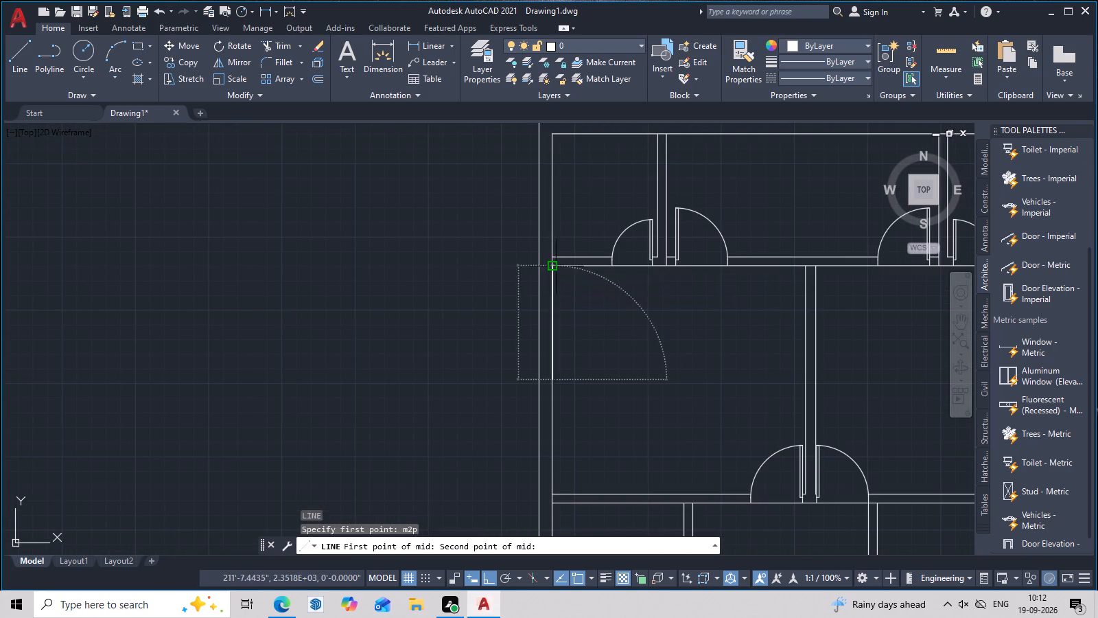
pyautogui.click(537, 378)
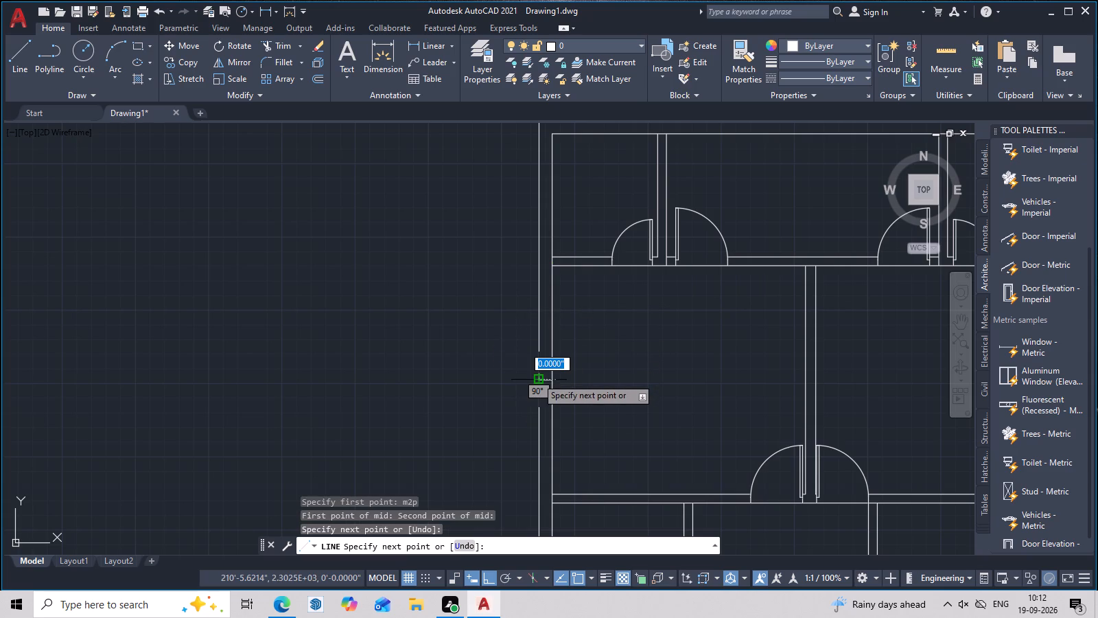
pyautogui.press('Escape')
# Offset the new cross line 2' upward and 2' downward along the left outer wall.
pyautogui.write('o')
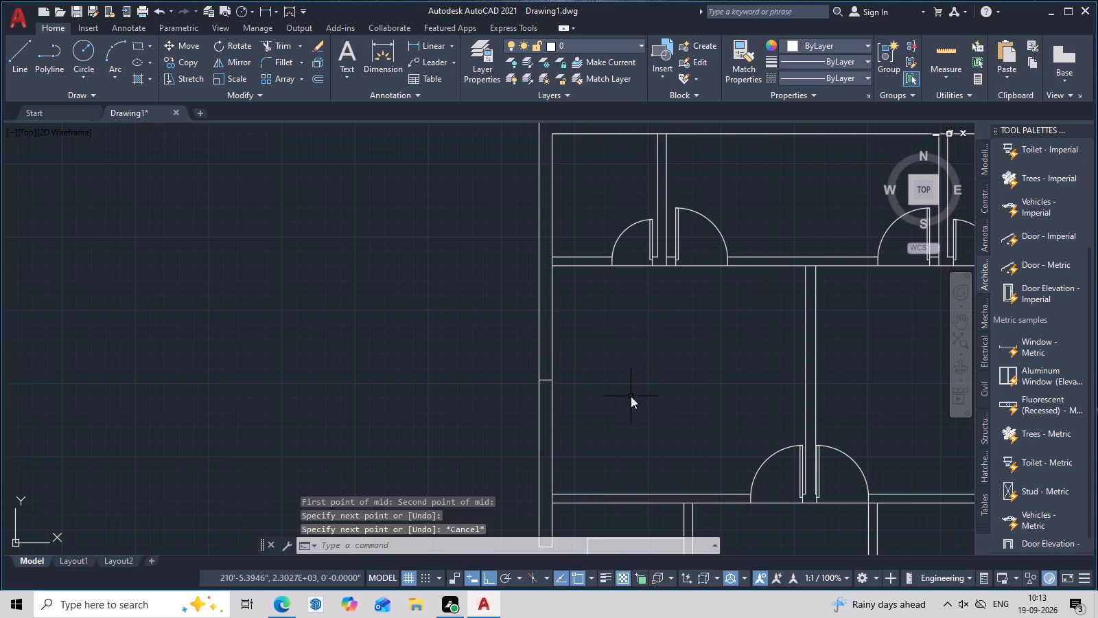
pyautogui.press('space')
pyautogui.write("2'")
pyautogui.press('Return')
pyautogui.scroll(1, 574, 383)
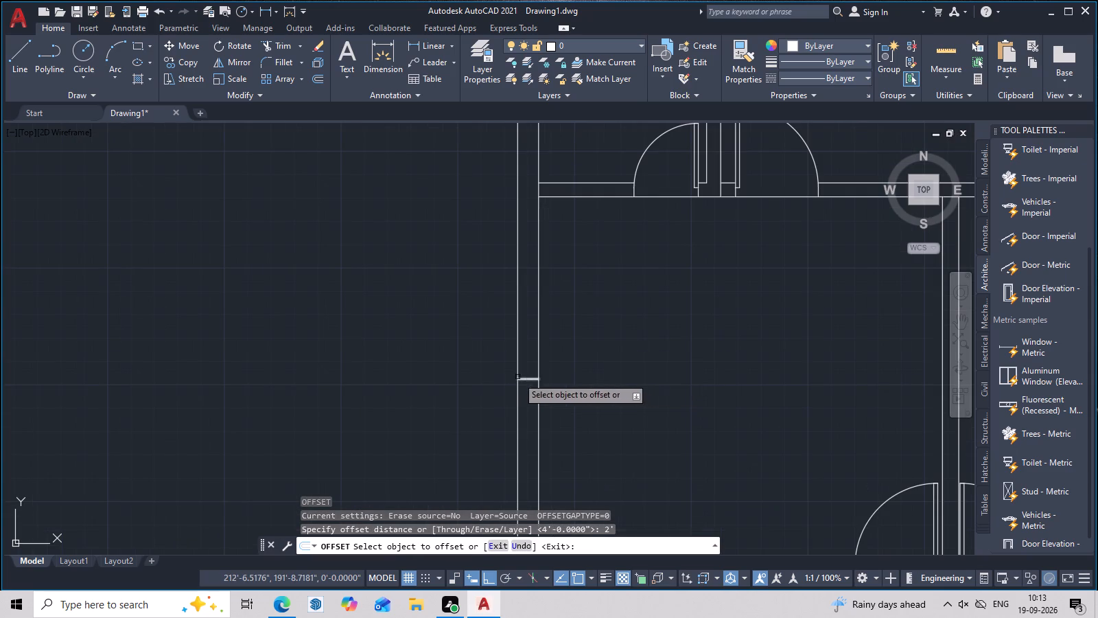
pyautogui.click(529, 378)
pyautogui.click(546, 255)
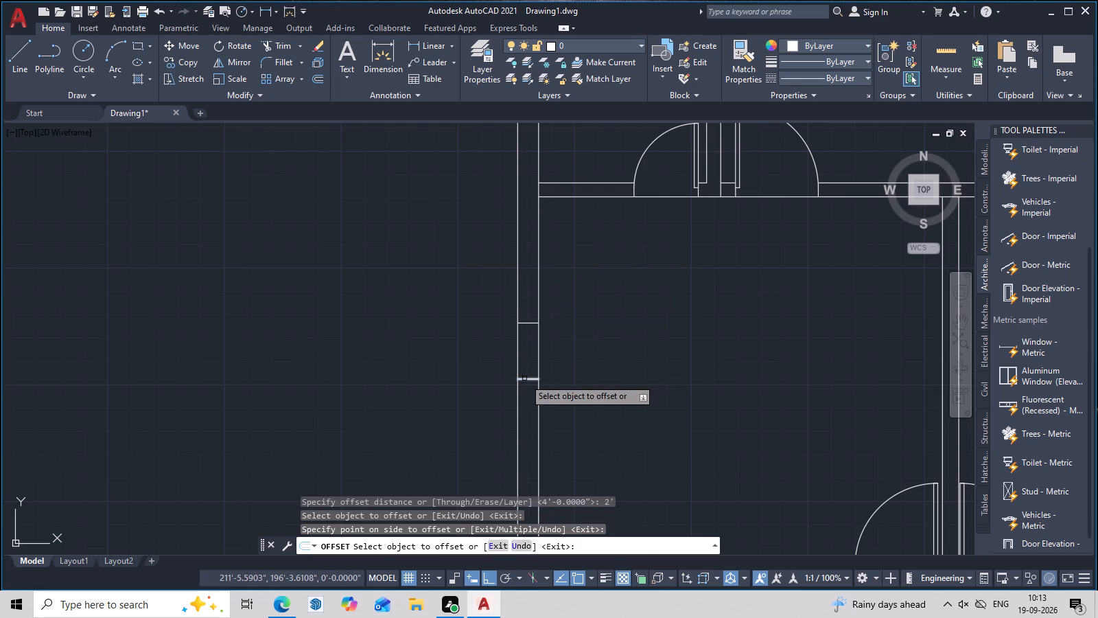
pyautogui.click(524, 380)
pyautogui.click(522, 417)
pyautogui.moveTo(557, 398); pyautogui.dragTo(602, 370, button='middle')
pyautogui.press('Escape')
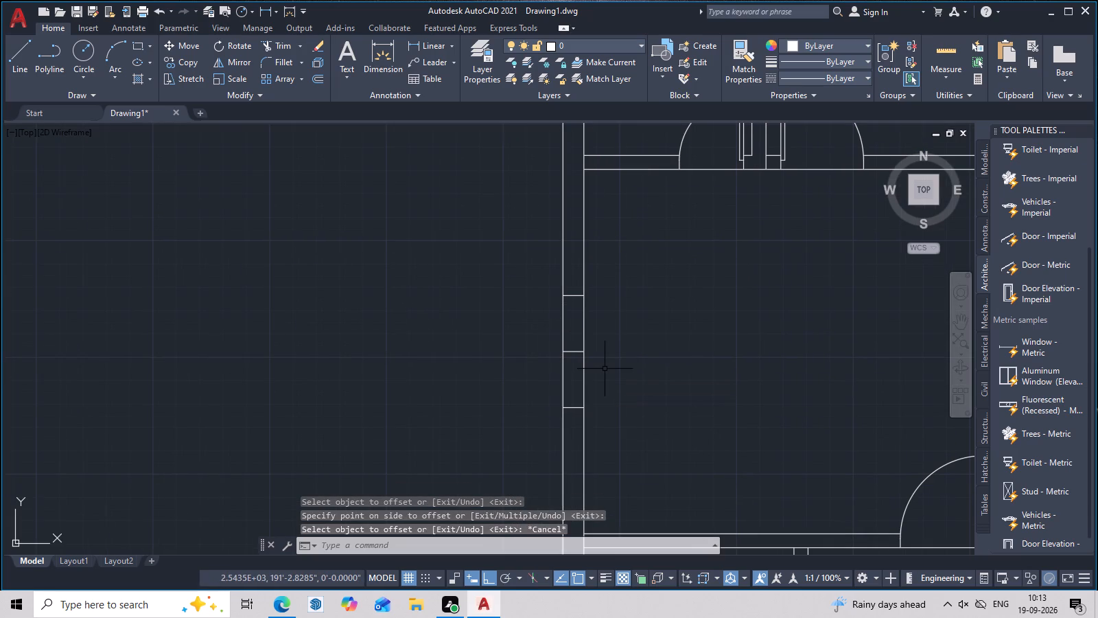
# Trim both left outer wall faces between the offset lines and remove the centre line to open a 4' gap.
pyautogui.write('tr')
pyautogui.press('space')
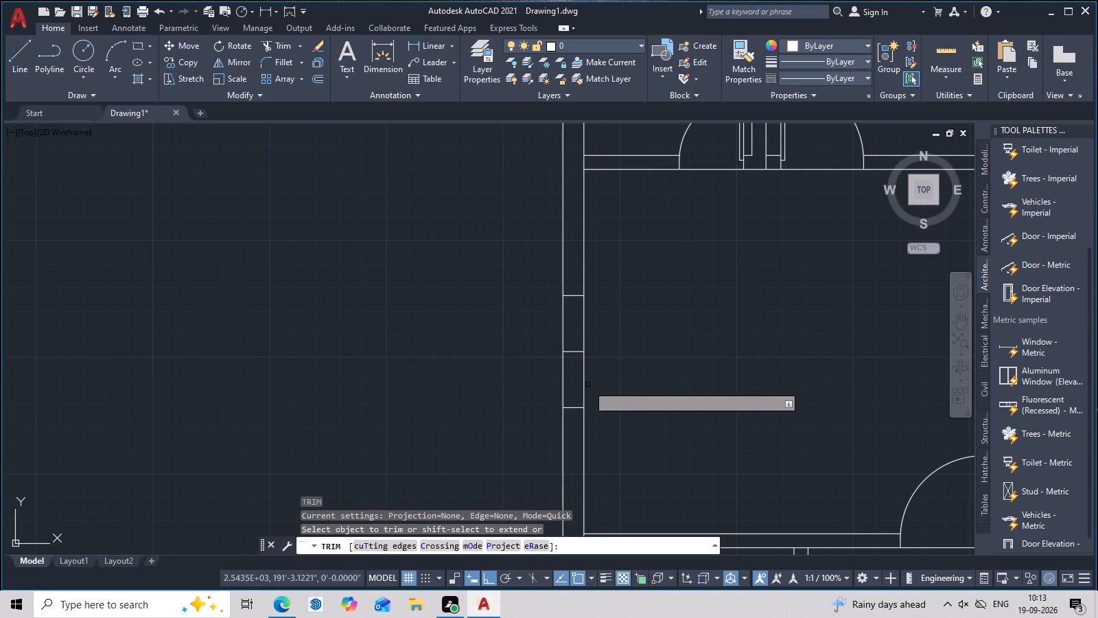
pyautogui.click(585, 385)
pyautogui.click(582, 341)
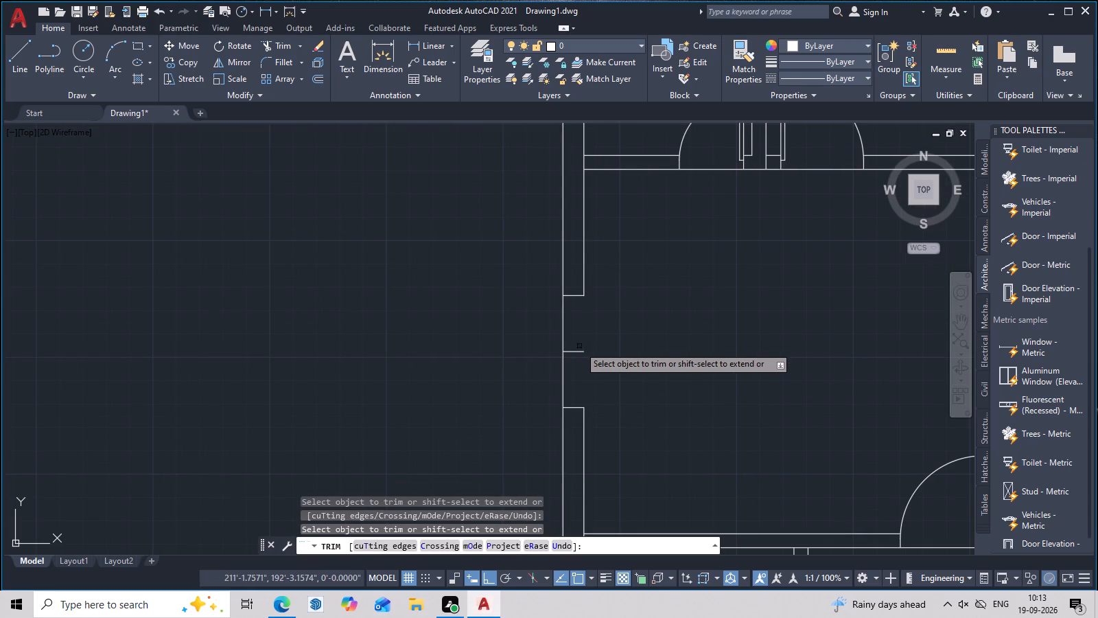
pyautogui.click(577, 352)
pyautogui.click(563, 355)
pyautogui.scroll(-1, 580, 352)
pyautogui.moveTo(598, 356); pyautogui.dragTo(600, 378, button='middle')
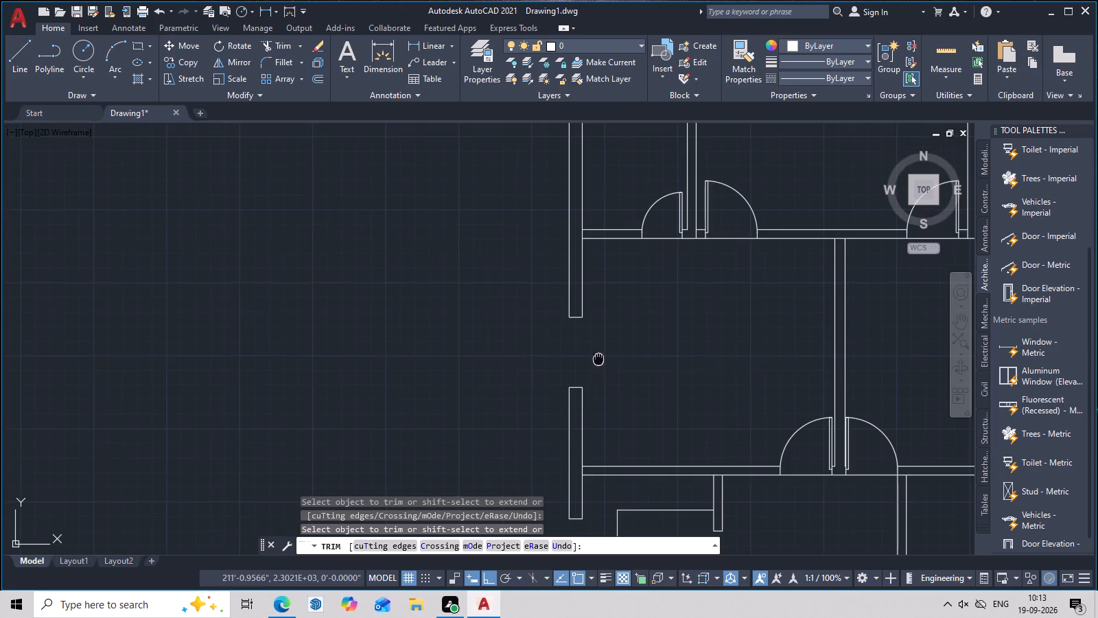
pyautogui.moveTo(600, 378); pyautogui.dragTo(599, 431, button='middle')
pyautogui.press('Escape')
# Draw a short line across the top outer wall of the upper-left corner room, just left of its partition wall.
pyautogui.moveTo(616, 405); pyautogui.dragTo(617, 451, button='middle')
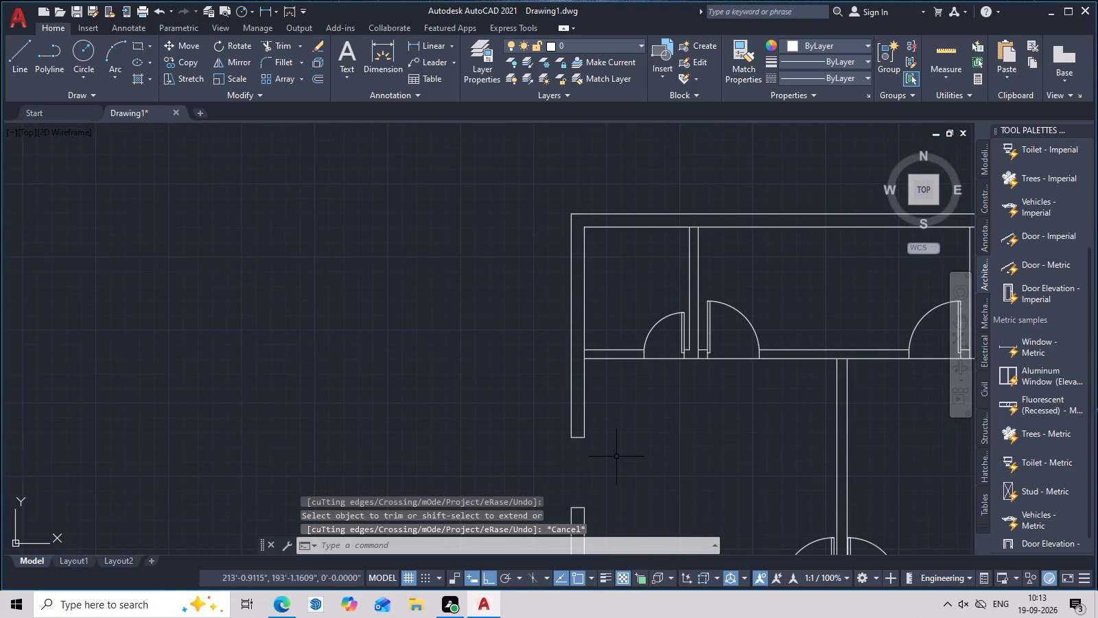
pyautogui.moveTo(644, 319); pyautogui.dragTo(593, 380, button='middle')
pyautogui.scroll(2, 621, 290)
pyautogui.moveTo(617, 319); pyautogui.dragTo(624, 291, button='middle')
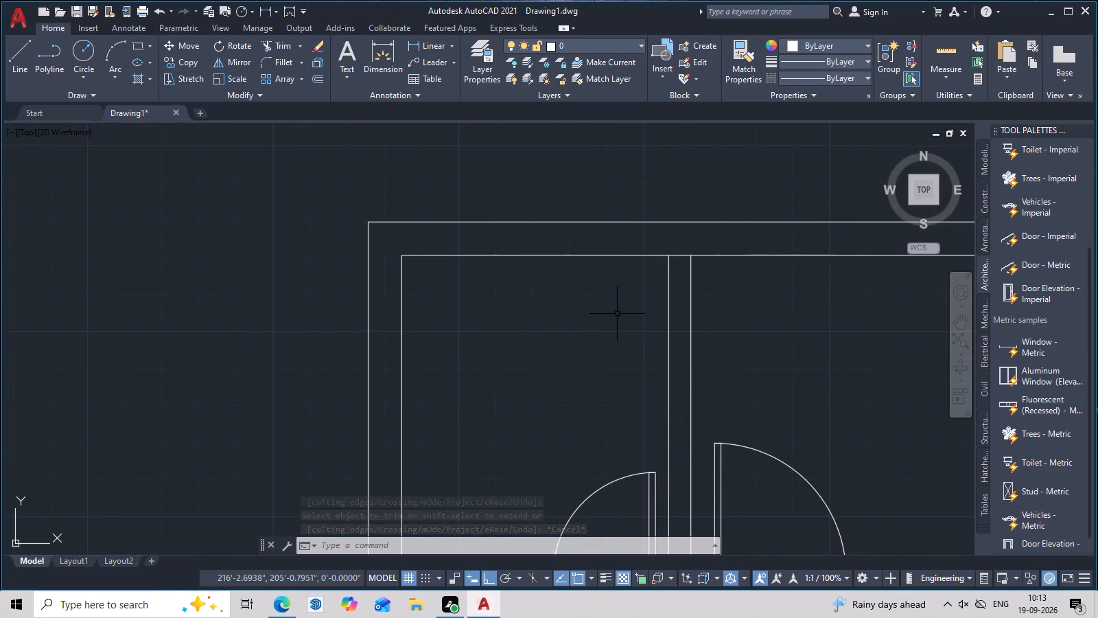
pyautogui.press('Escape')
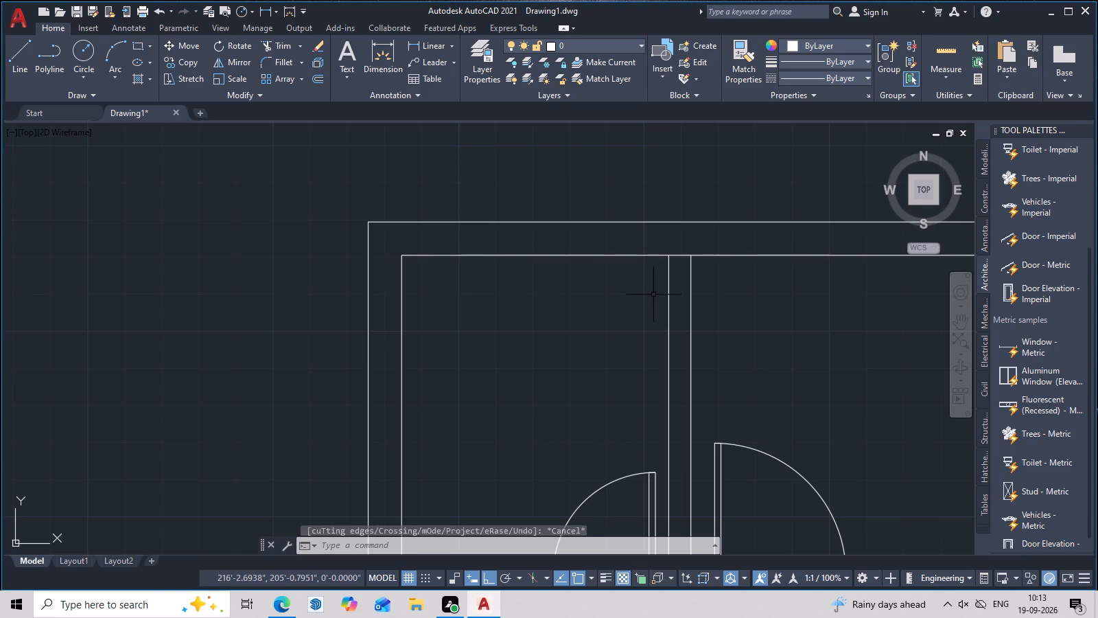
pyautogui.write('l')
pyautogui.press('space')
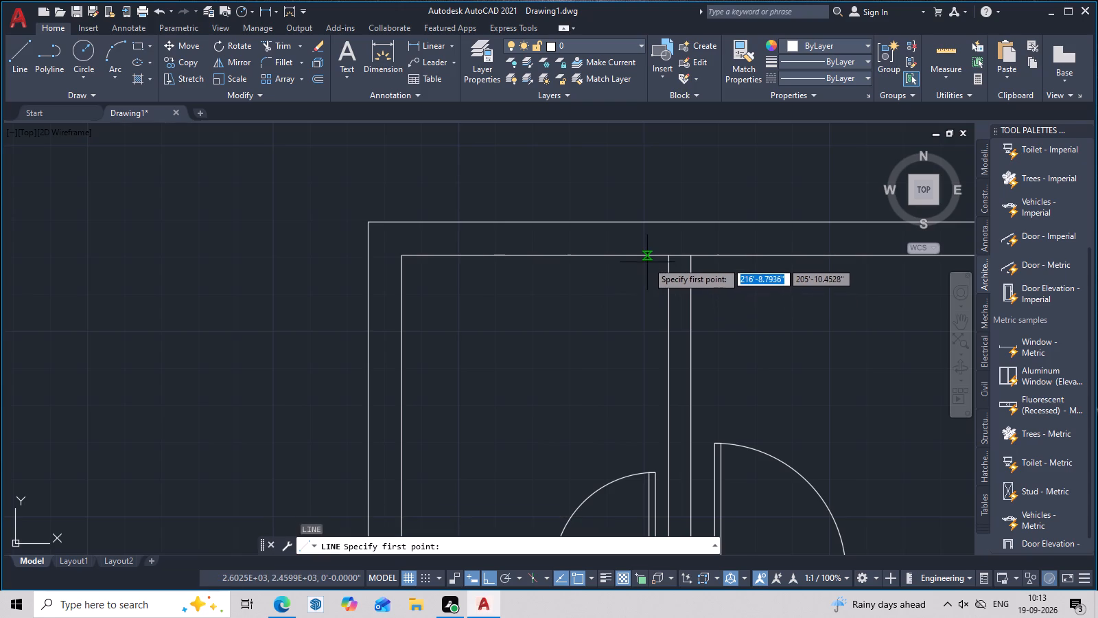
pyautogui.click(643, 257)
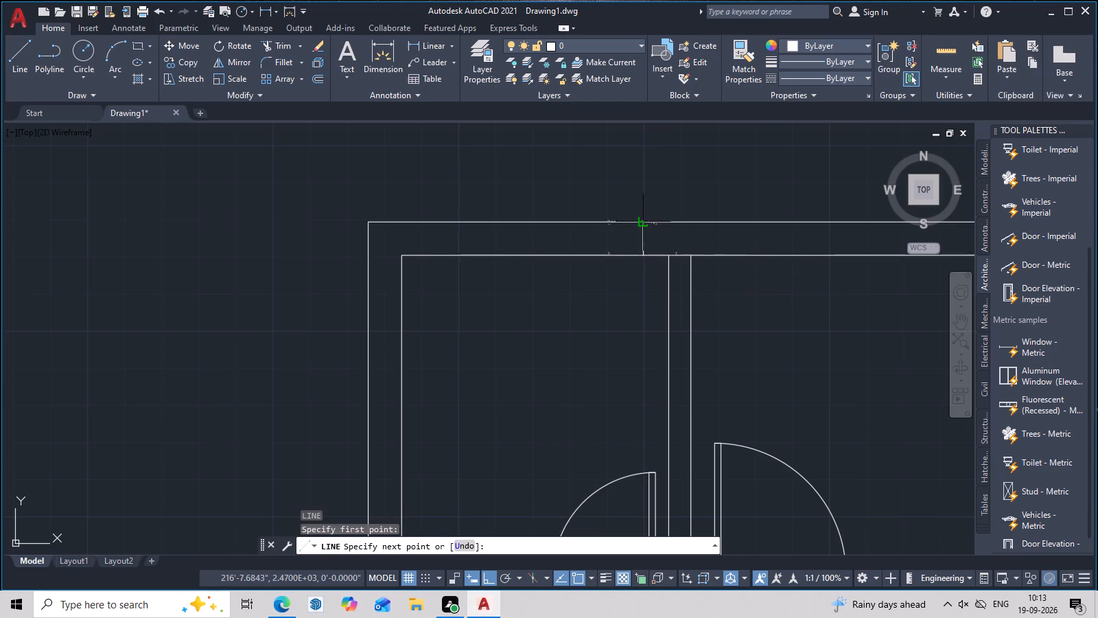
pyautogui.click(643, 224)
pyautogui.press('Escape')
# Offset the new cross line 2' to the left along the top outer wall.
pyautogui.write('o')
pyautogui.press('space')
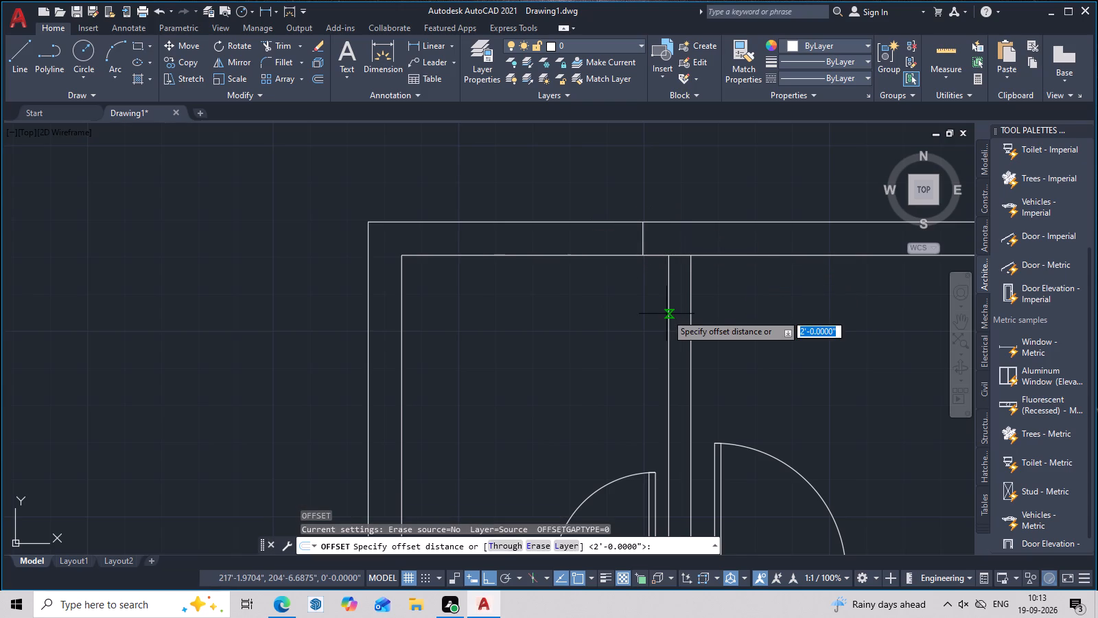
pyautogui.write("2'")
pyautogui.press('Return')
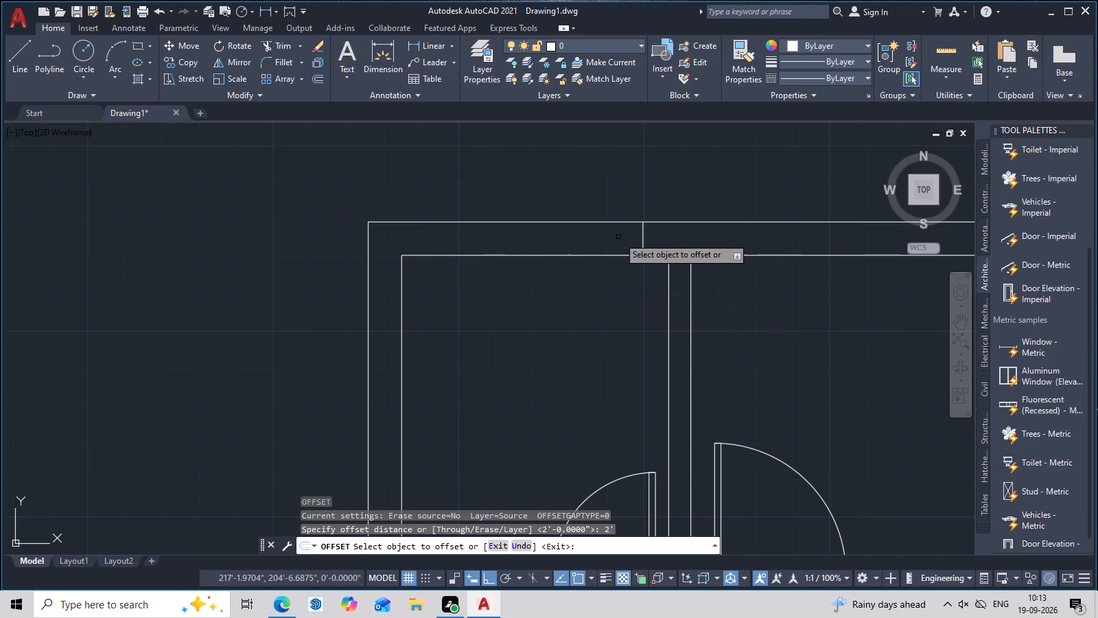
pyautogui.click(642, 235)
pyautogui.click(574, 244)
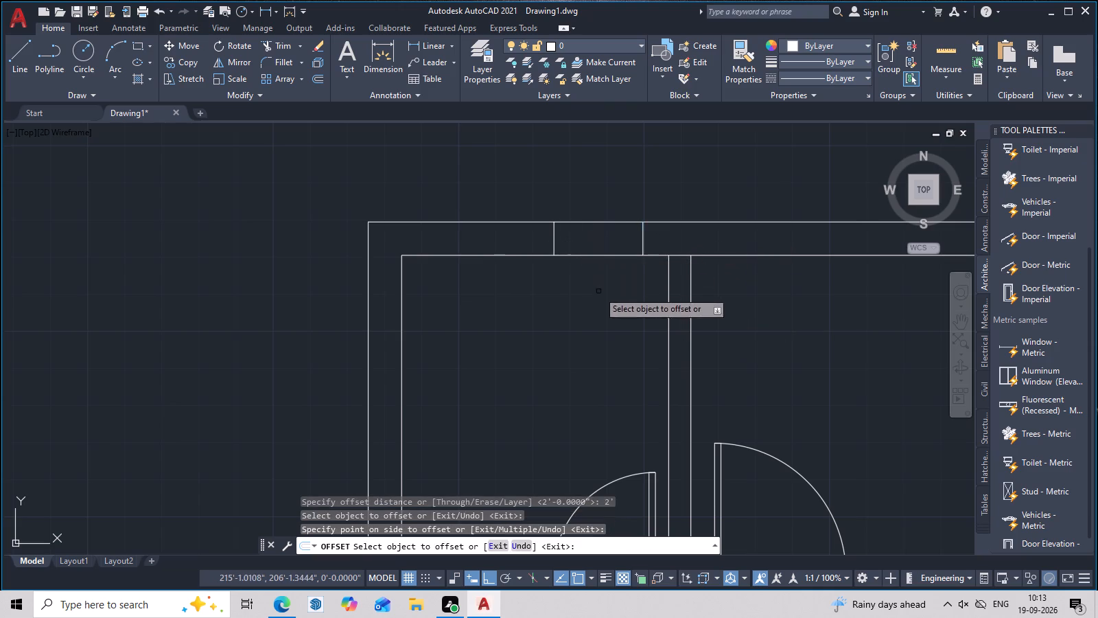
pyautogui.press('Escape')
# Trim both faces of the top outer wall between the two cross lines to open a 2' gap.
pyautogui.scroll(-2, 599, 293)
pyautogui.moveTo(596, 332); pyautogui.dragTo(584, 364, button='middle')
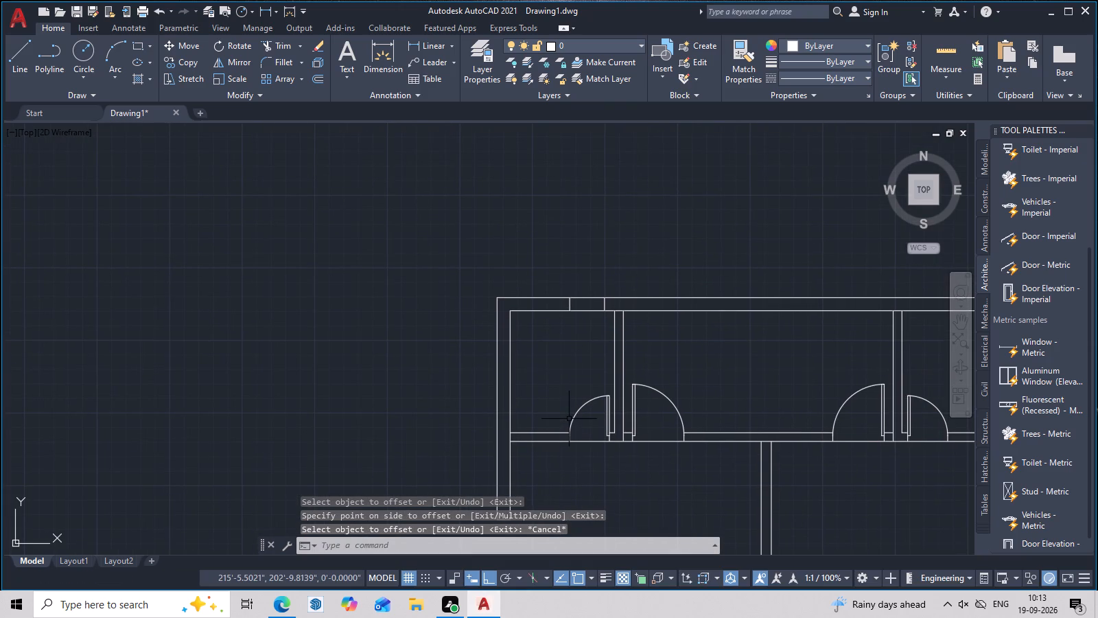
pyautogui.write('tr')
pyautogui.press('space')
pyautogui.scroll(2, 583, 318)
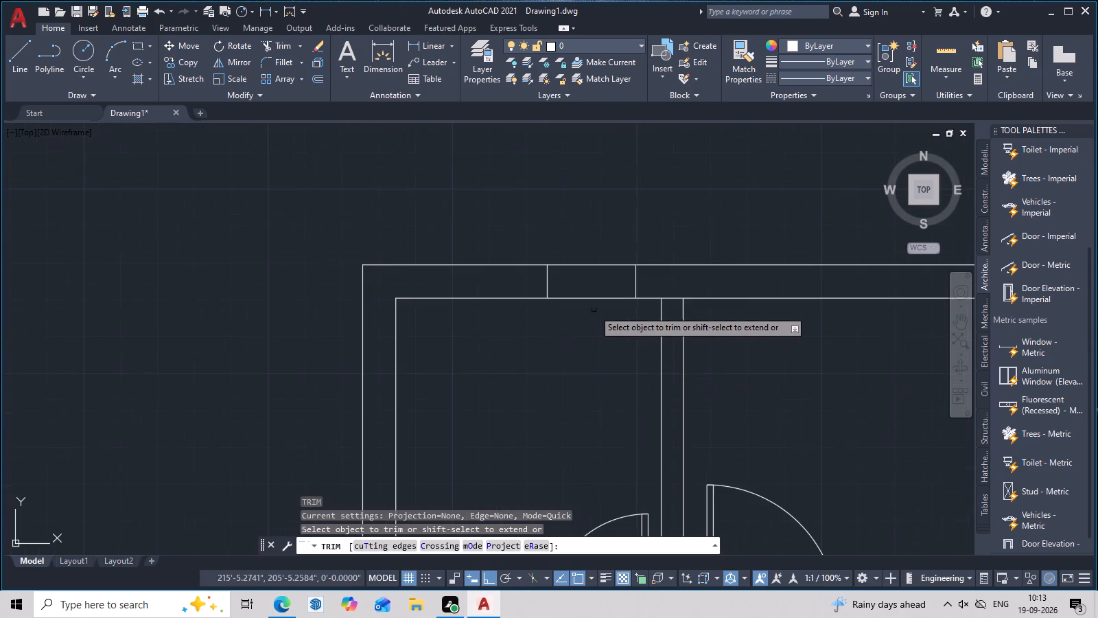
pyautogui.click(596, 299)
pyautogui.click(596, 266)
pyautogui.scroll(-2, 584, 301)
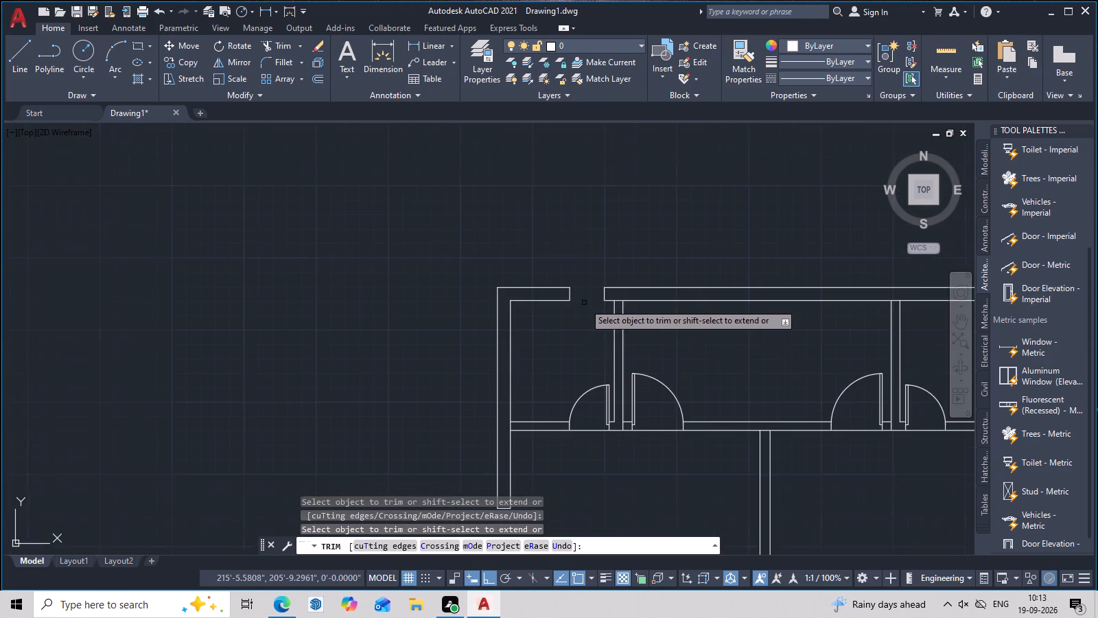
# Examine the top outer wall and the row of rooms along it for further opening locations.
pyautogui.moveTo(578, 337); pyautogui.dragTo(491, 350, button='middle')
pyautogui.moveTo(598, 350); pyautogui.dragTo(553, 350, button='middle')
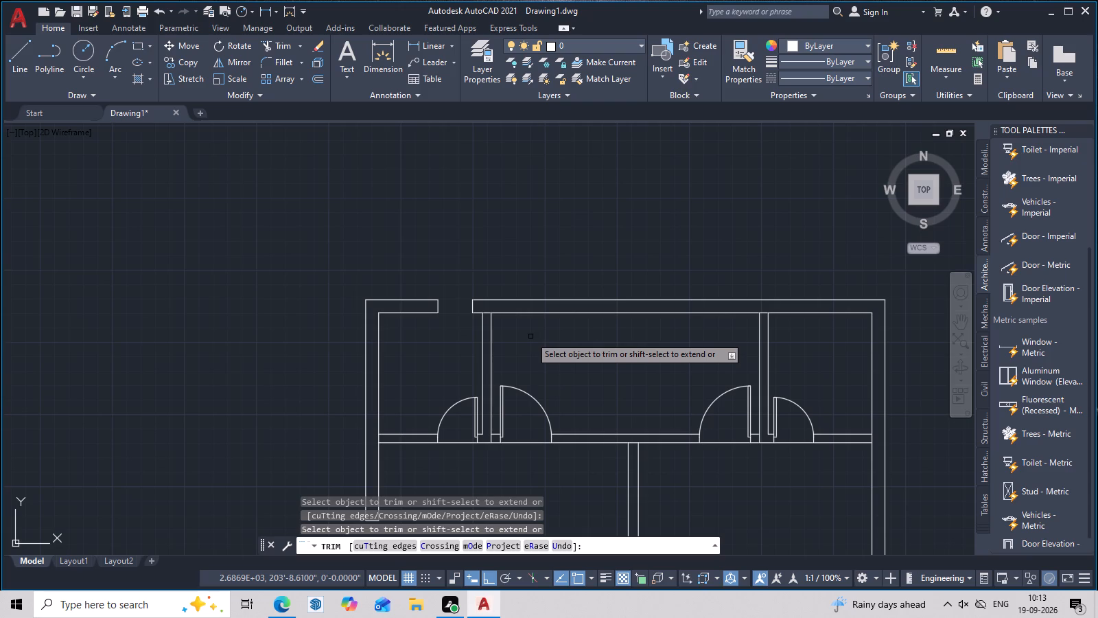
pyautogui.scroll(-3, 530, 336)
pyautogui.moveTo(642, 393); pyautogui.dragTo(648, 360, button='middle')
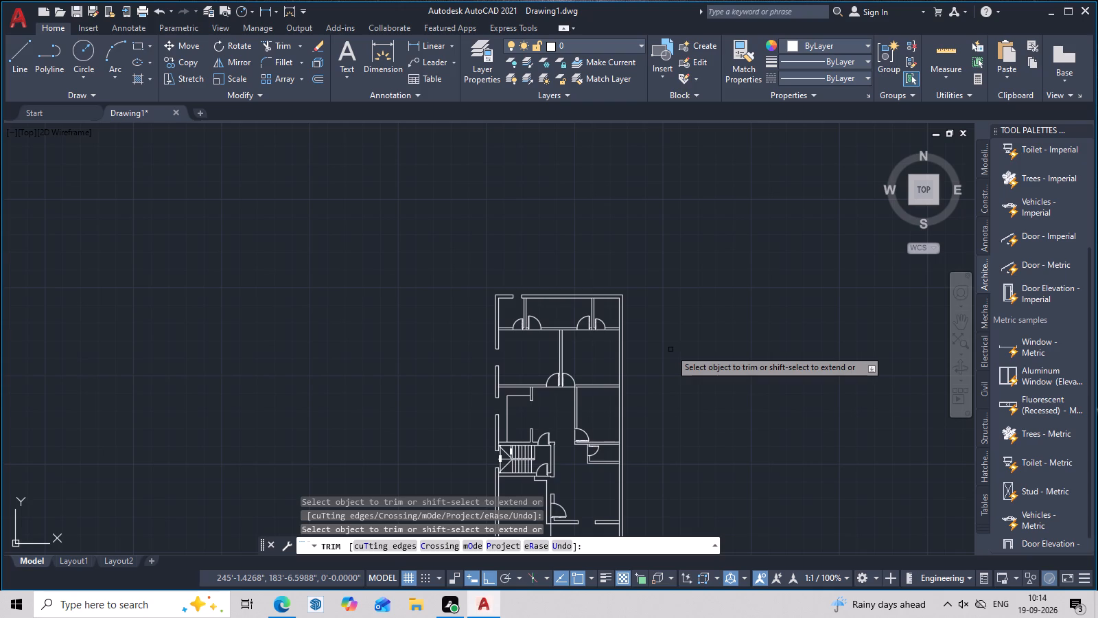
pyautogui.scroll(2, 559, 295)
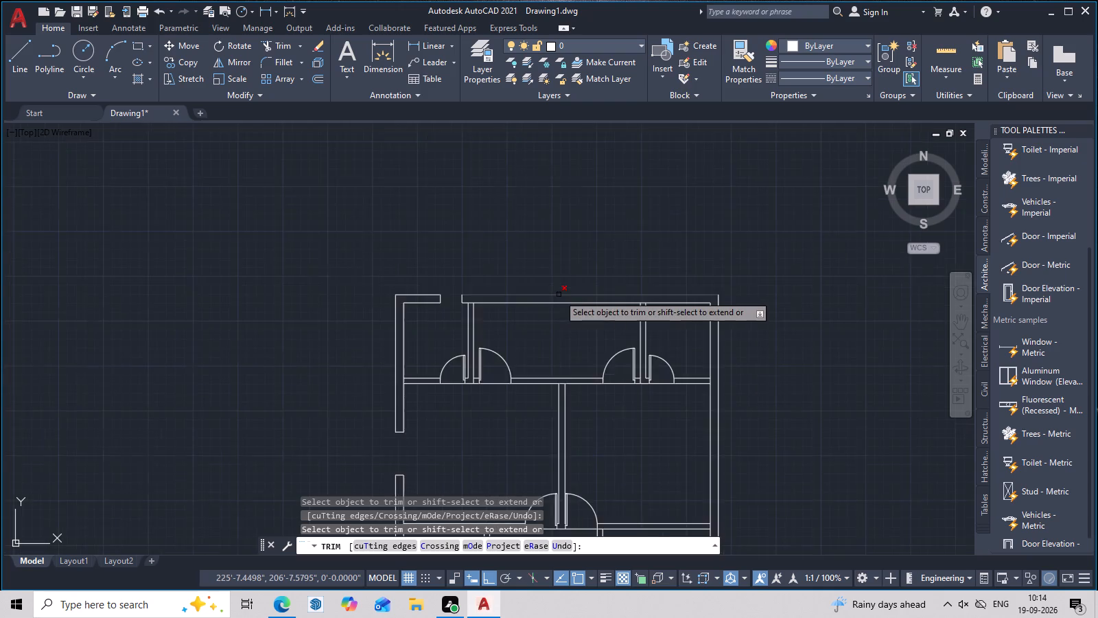
pyautogui.scroll(3, 559, 298)
pyautogui.moveTo(565, 301); pyautogui.dragTo(583, 242, button='middle')
pyautogui.moveTo(495, 327); pyautogui.dragTo(509, 232, button='middle')
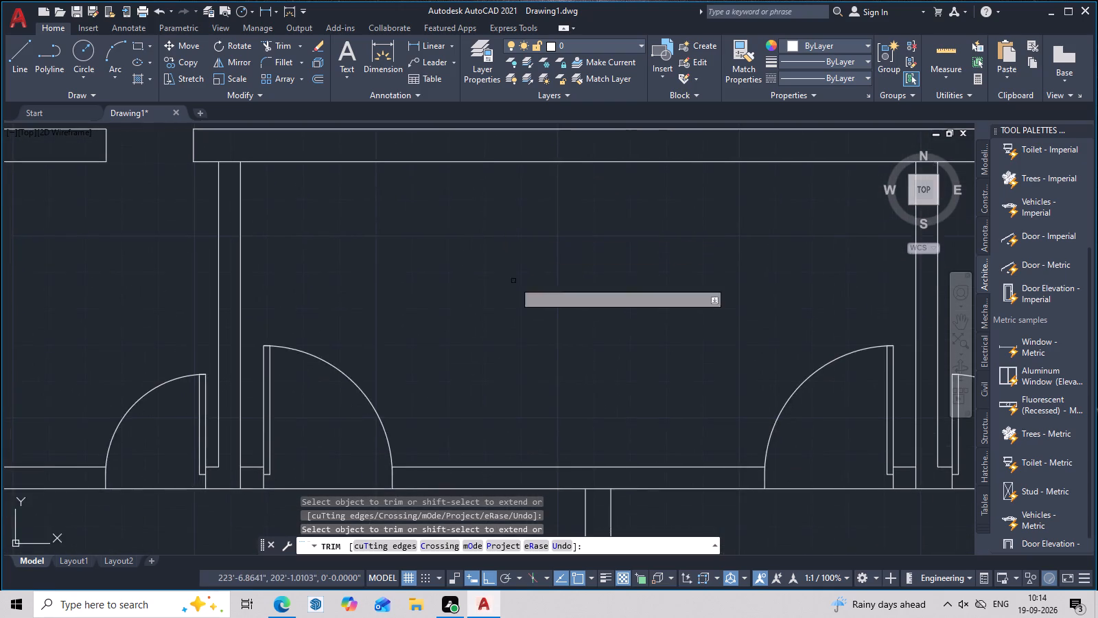
pyautogui.scroll(-2, 518, 308)
pyautogui.moveTo(540, 365); pyautogui.dragTo(537, 387, button='middle')
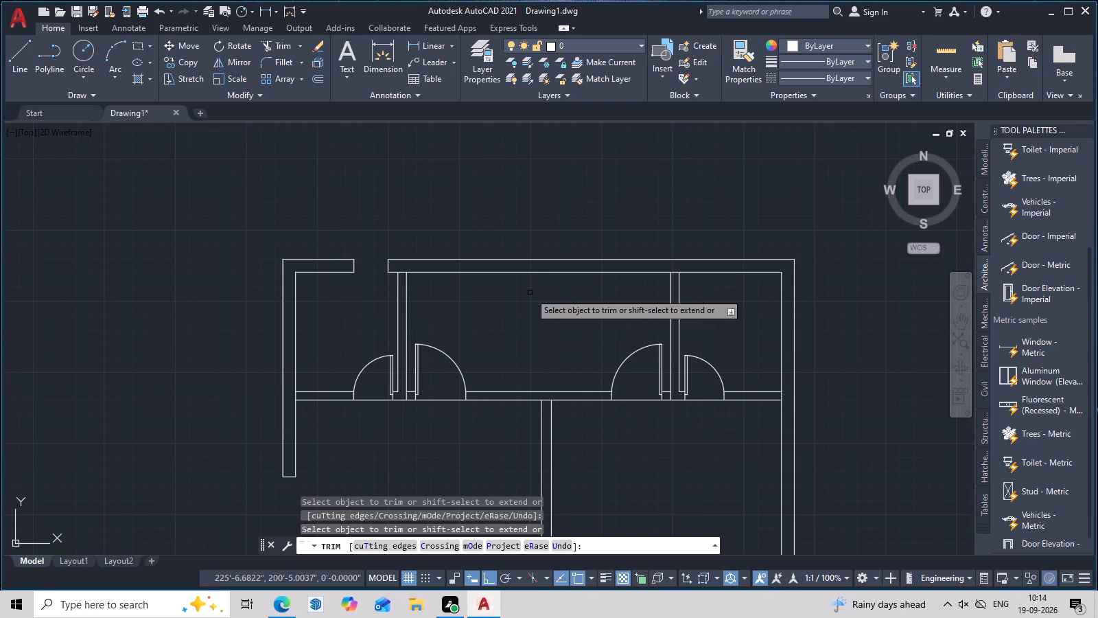
pyautogui.scroll(2, 530, 293)
pyautogui.scroll(-2, 529, 292)
pyautogui.moveTo(528, 321); pyautogui.dragTo(528, 350, button='middle')
pyautogui.press('Escape')
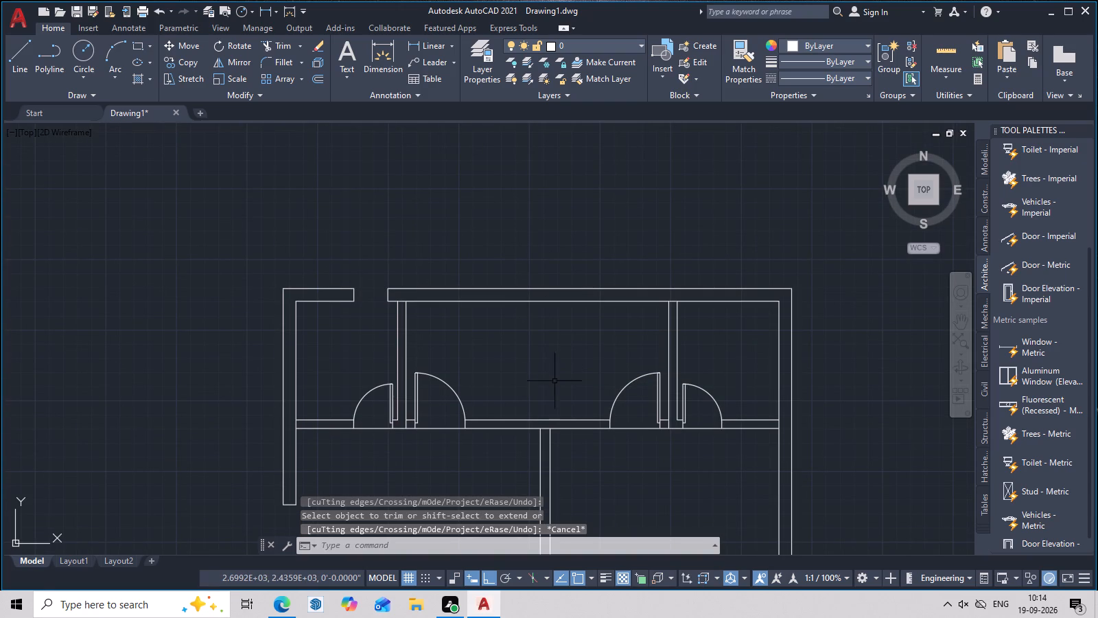
# Offset the upper face of the wall below the top-row middle room 7'5" upward into the top outer wall.
pyautogui.write('o')
pyautogui.press('space')
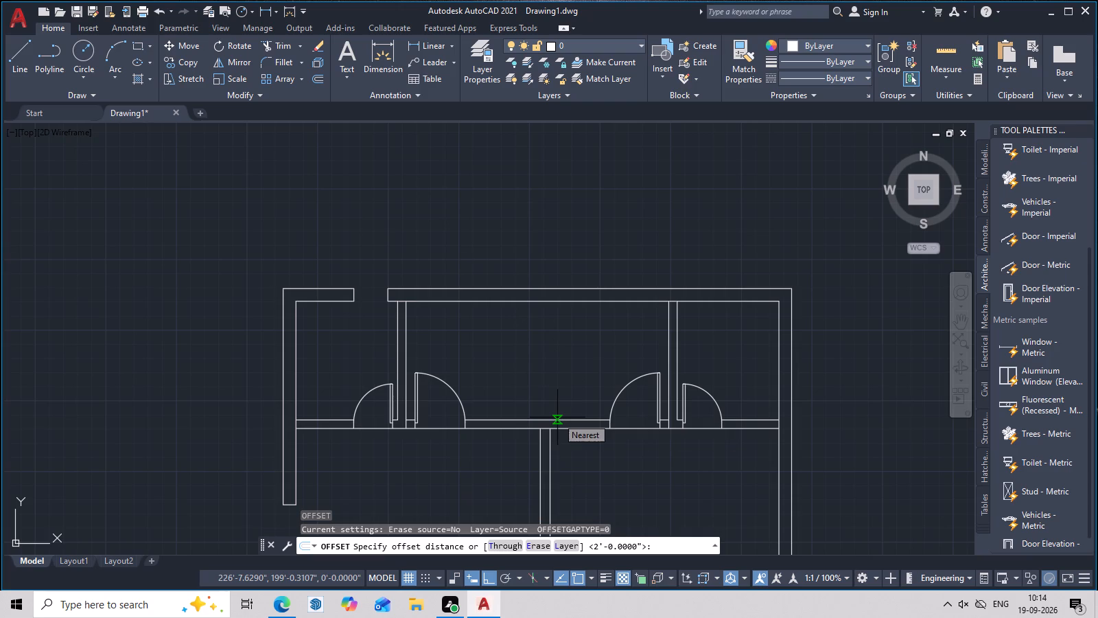
pyautogui.write("7'5")
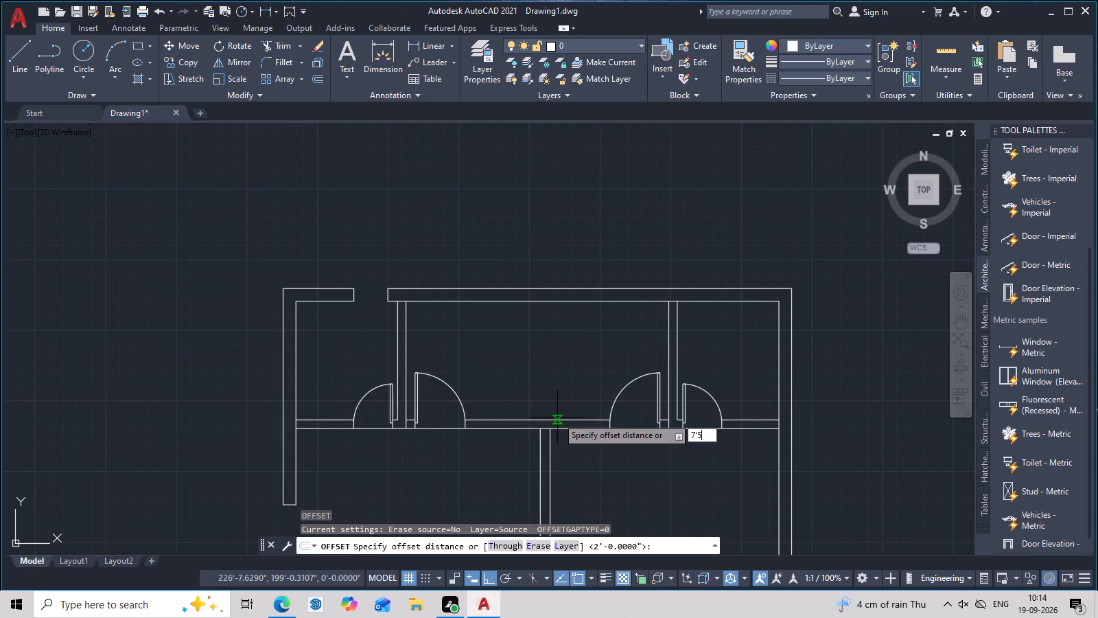
pyautogui.hotkey('shift', '"')
pyautogui.press('Return')
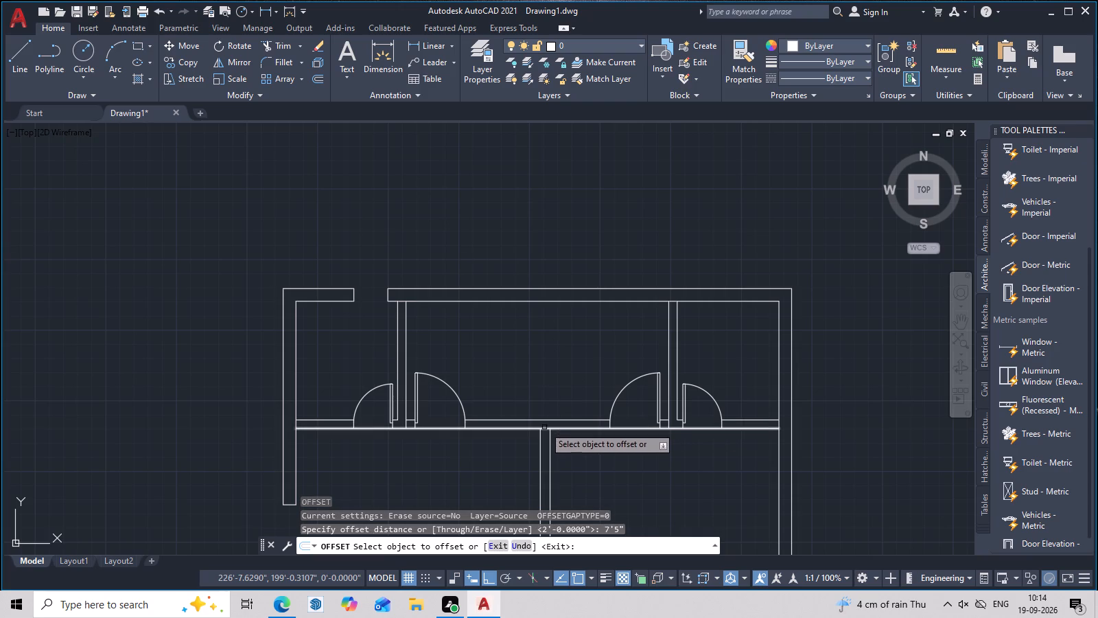
pyautogui.click(546, 419)
pyautogui.click(542, 360)
pyautogui.moveTo(539, 332); pyautogui.dragTo(537, 358, button='middle')
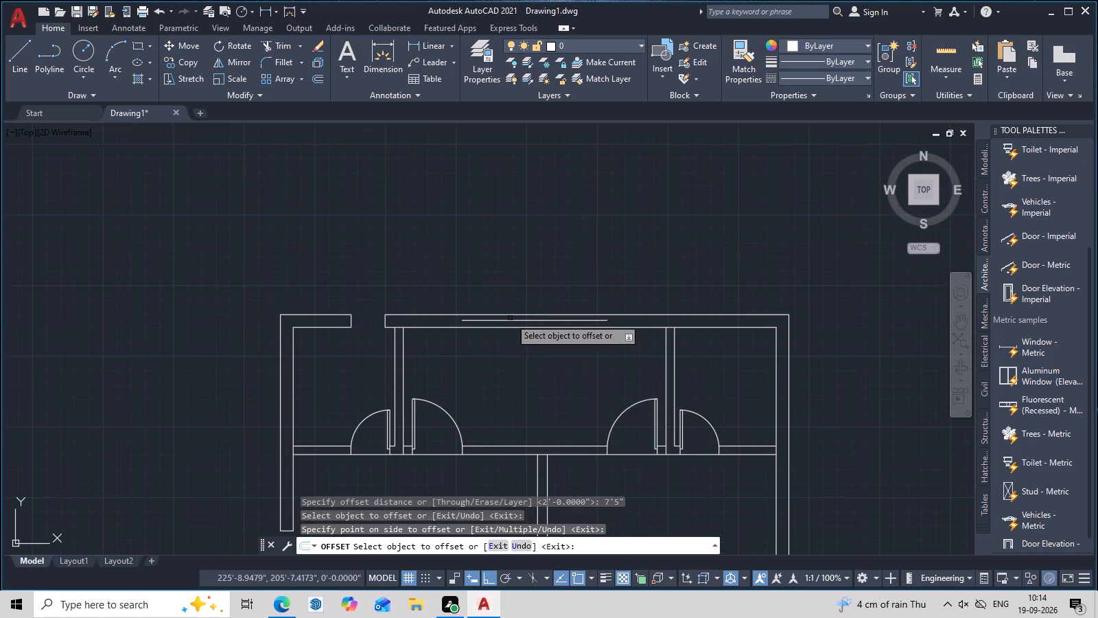
pyautogui.scroll(2, 503, 308)
pyautogui.moveTo(479, 337); pyautogui.dragTo(488, 323, button='middle')
pyautogui.press('Escape')
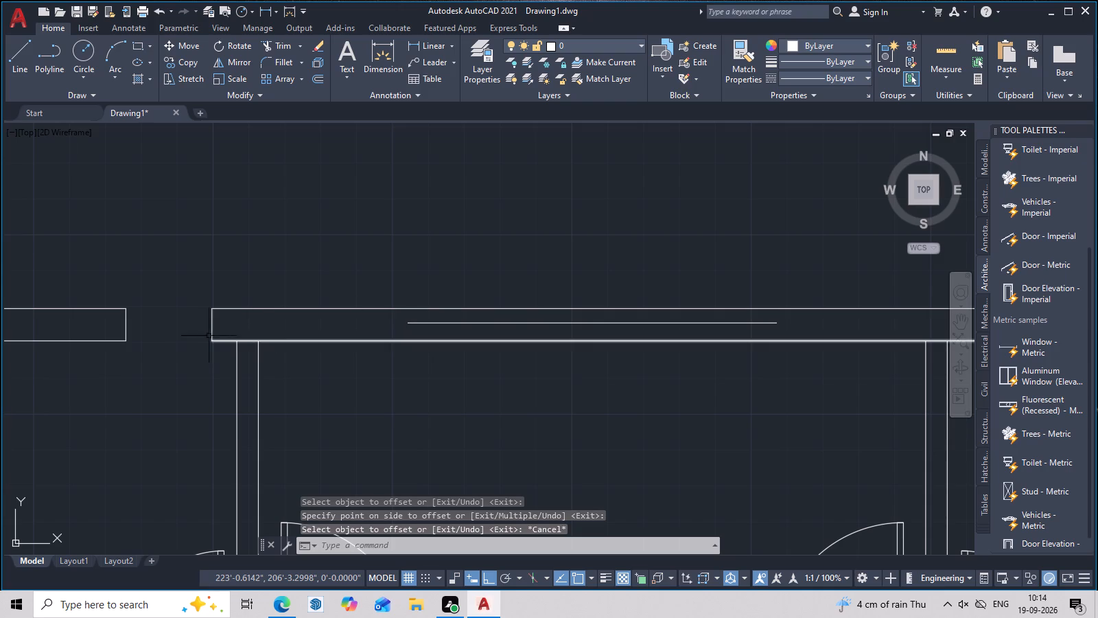
# Draw short lines across the top outer wall, in line with the middle room's inner faces of its two partition walls.
pyautogui.write('l')
pyautogui.press('space')
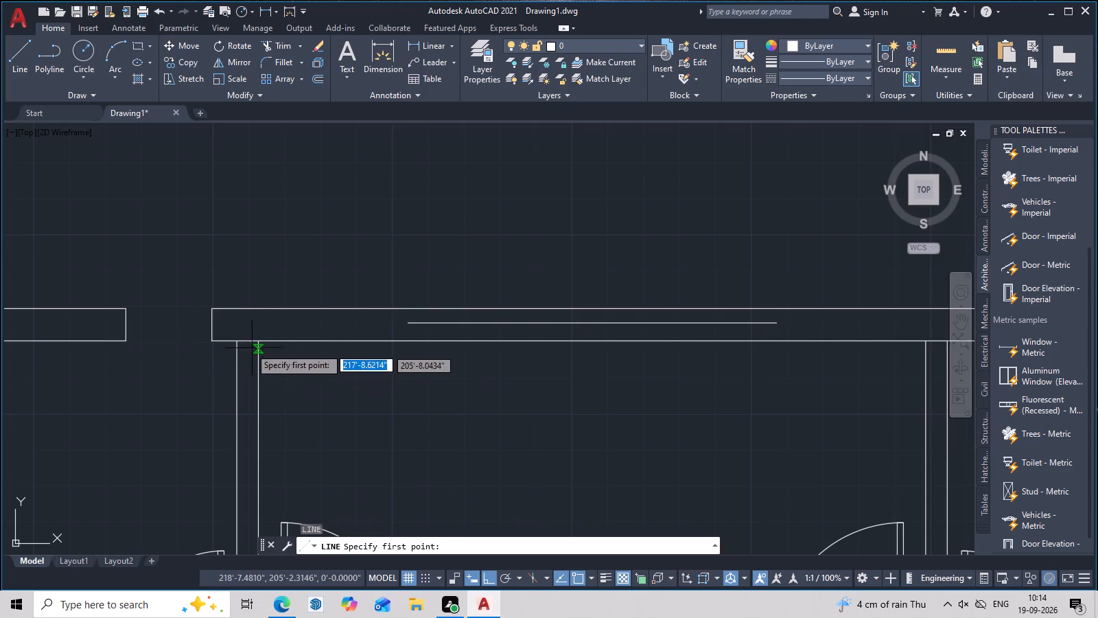
pyautogui.click(256, 346)
pyautogui.click(261, 314)
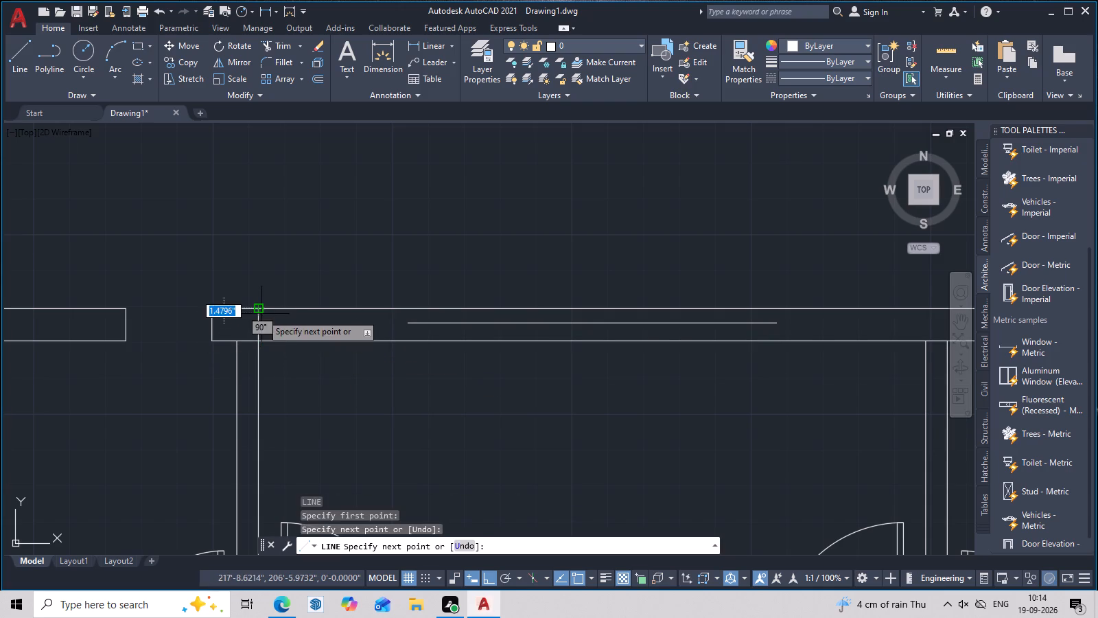
pyautogui.press('Escape')
pyautogui.moveTo(471, 379); pyautogui.dragTo(224, 344, button='middle')
pyautogui.press('space')
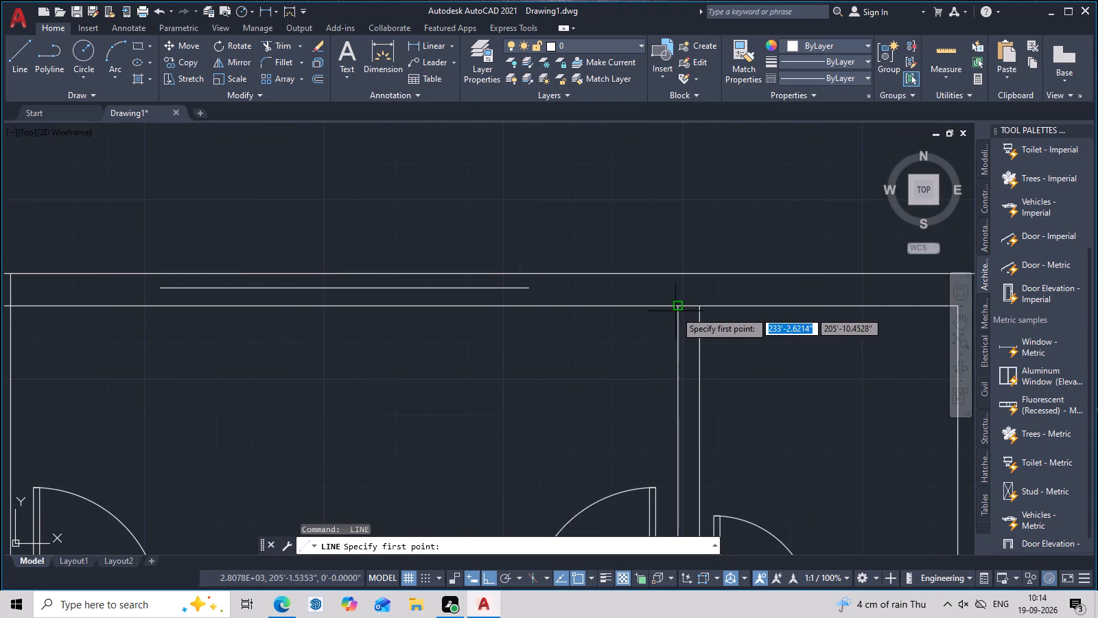
pyautogui.click(675, 311)
pyautogui.click(676, 275)
pyautogui.press('Escape')
# Extend both ends of the offset line inside the top outer wall to the two new cross lines.
pyautogui.moveTo(638, 329); pyautogui.dragTo(729, 329, button='middle')
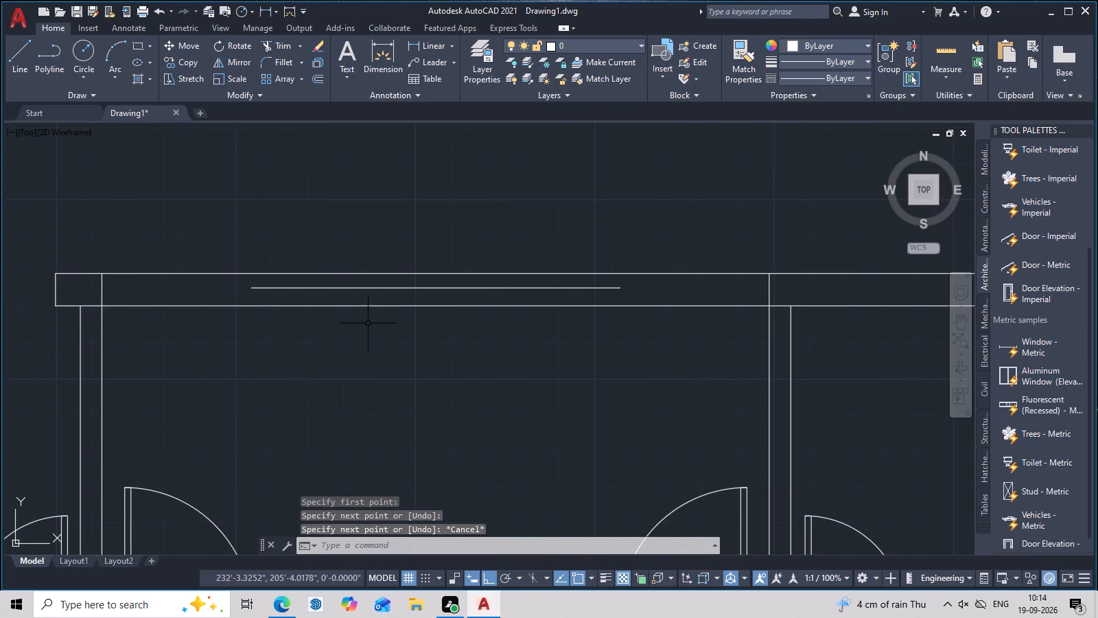
pyautogui.write('ex')
pyautogui.press('space')
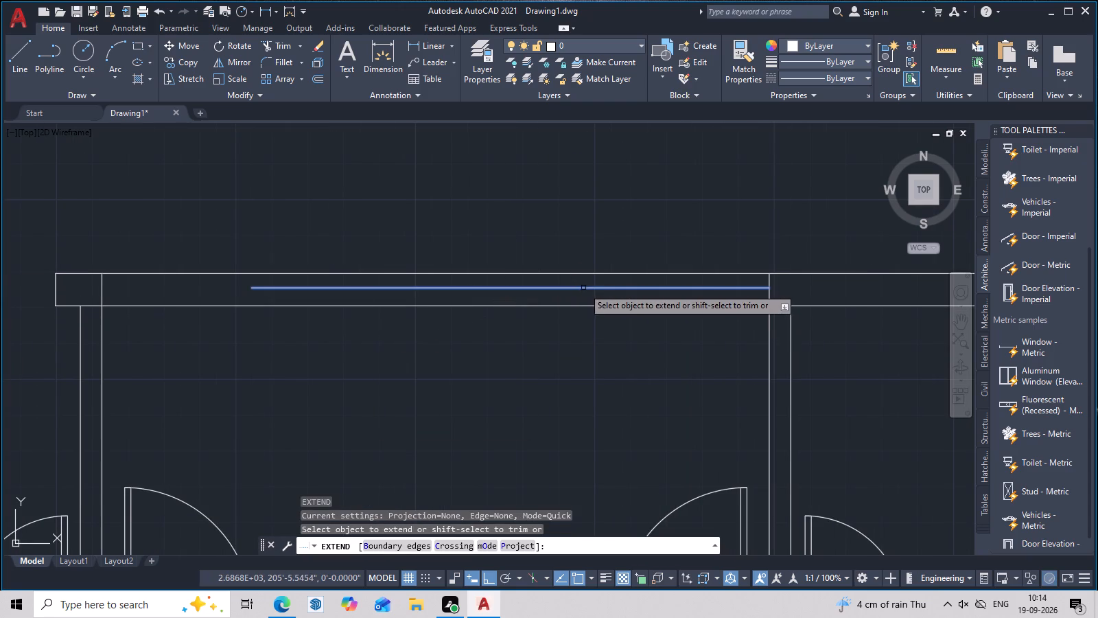
pyautogui.click(587, 288)
pyautogui.click(307, 288)
pyautogui.press('Escape')
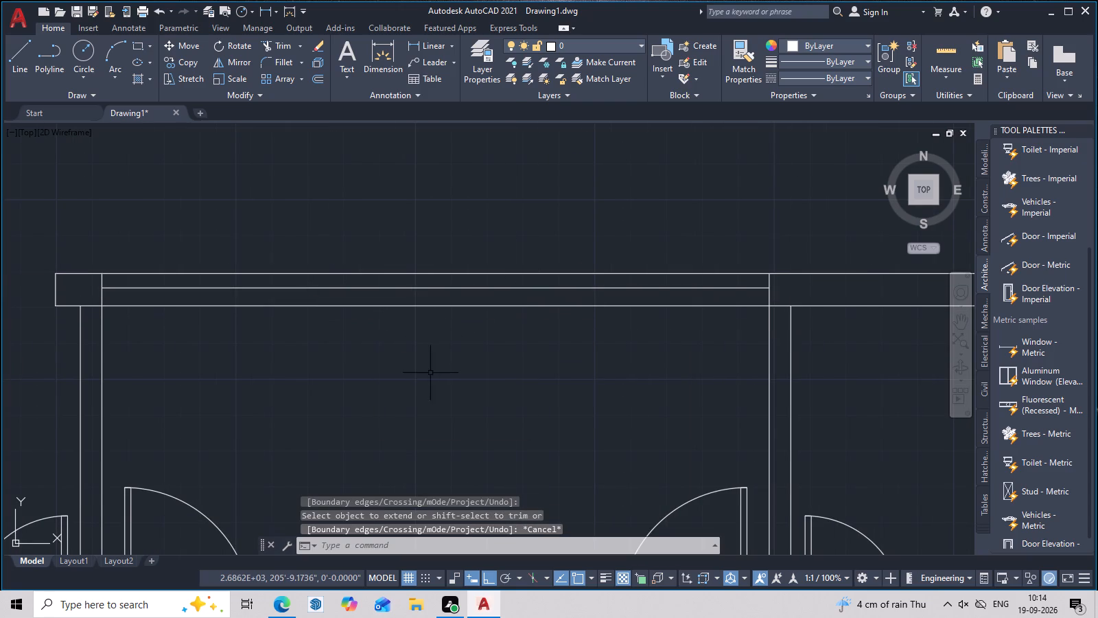
# Trim the inner face of the top outer wall between the middle room's two cross lines.
pyautogui.press('t')
pyautogui.press('r')
pyautogui.press('space')
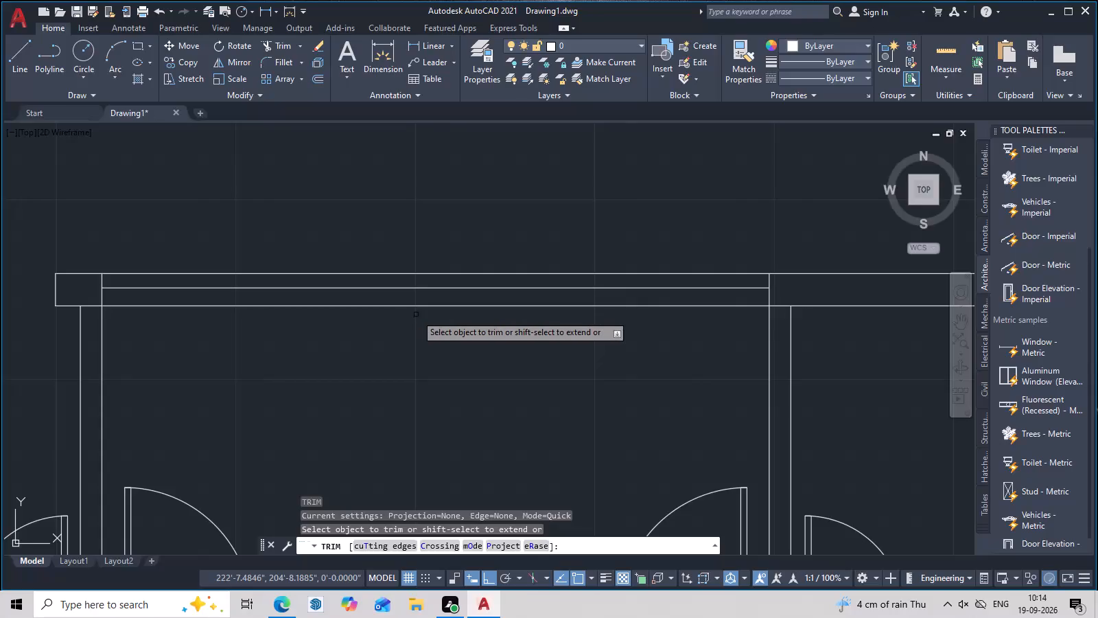
pyautogui.click(434, 305)
pyautogui.scroll(-2, 416, 371)
pyautogui.moveTo(412, 387); pyautogui.dragTo(419, 371, button='middle')
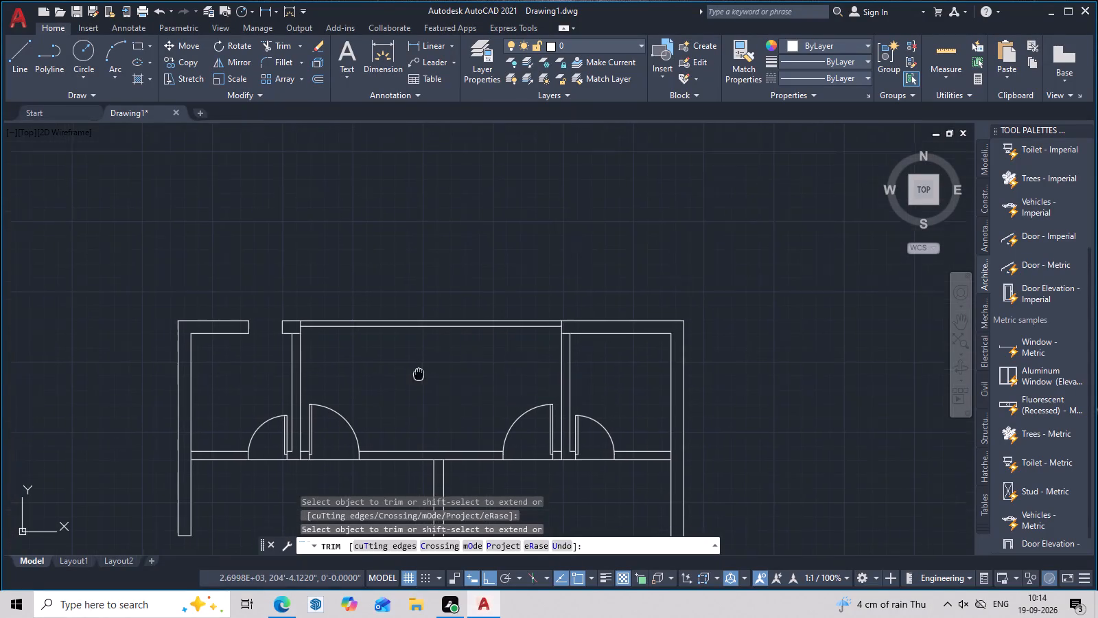
pyautogui.moveTo(419, 371); pyautogui.dragTo(420, 365, button='middle')
pyautogui.press('Escape')
# Examine the upper part of the plan and the upper-right corner room for the next opening location.
pyautogui.moveTo(468, 367); pyautogui.dragTo(458, 328, button='middle')
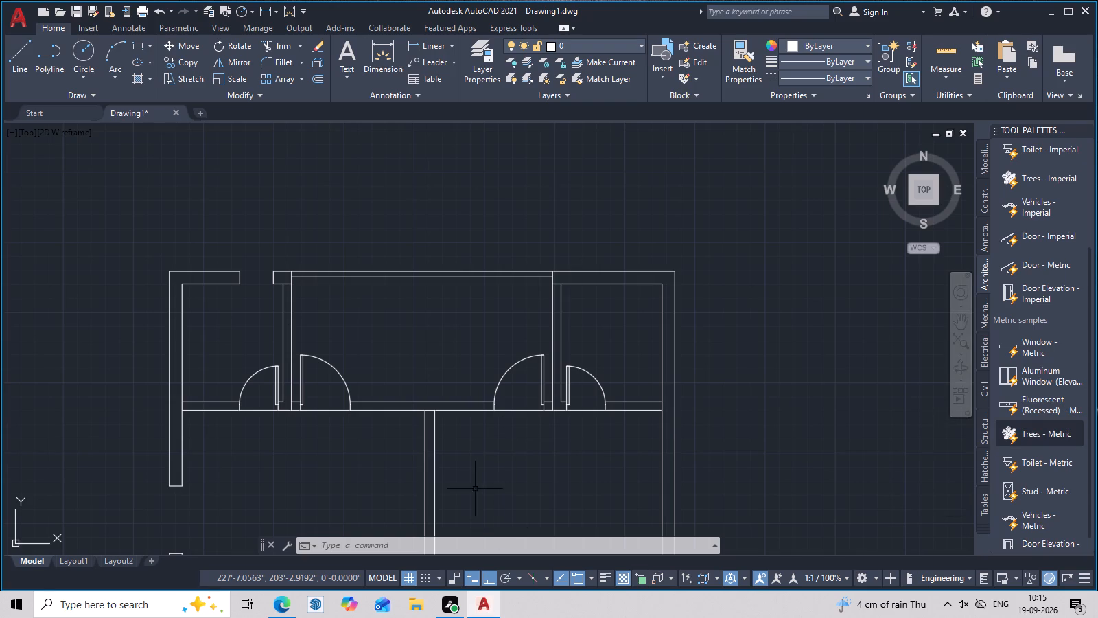
pyautogui.moveTo(473, 487); pyautogui.dragTo(420, 431, button='middle')
pyautogui.scroll(3, 417, 436)
pyautogui.scroll(-6, 417, 436)
pyautogui.moveTo(435, 455); pyautogui.dragTo(435, 462, button='middle')
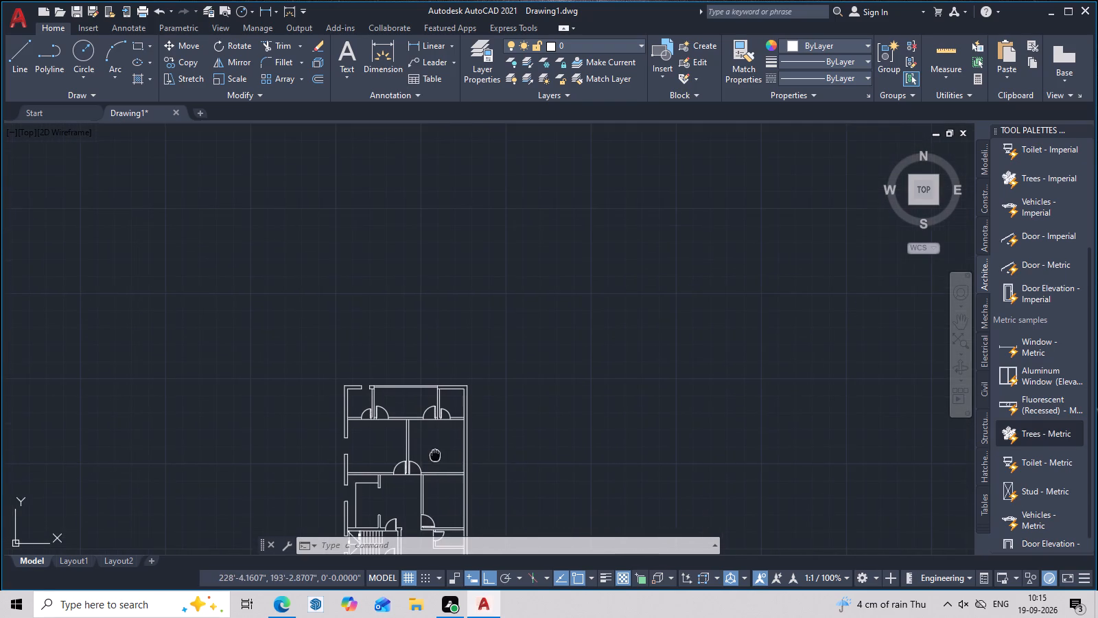
pyautogui.moveTo(435, 462); pyautogui.dragTo(441, 483, button='middle')
pyautogui.moveTo(442, 498); pyautogui.dragTo(443, 518, button='middle')
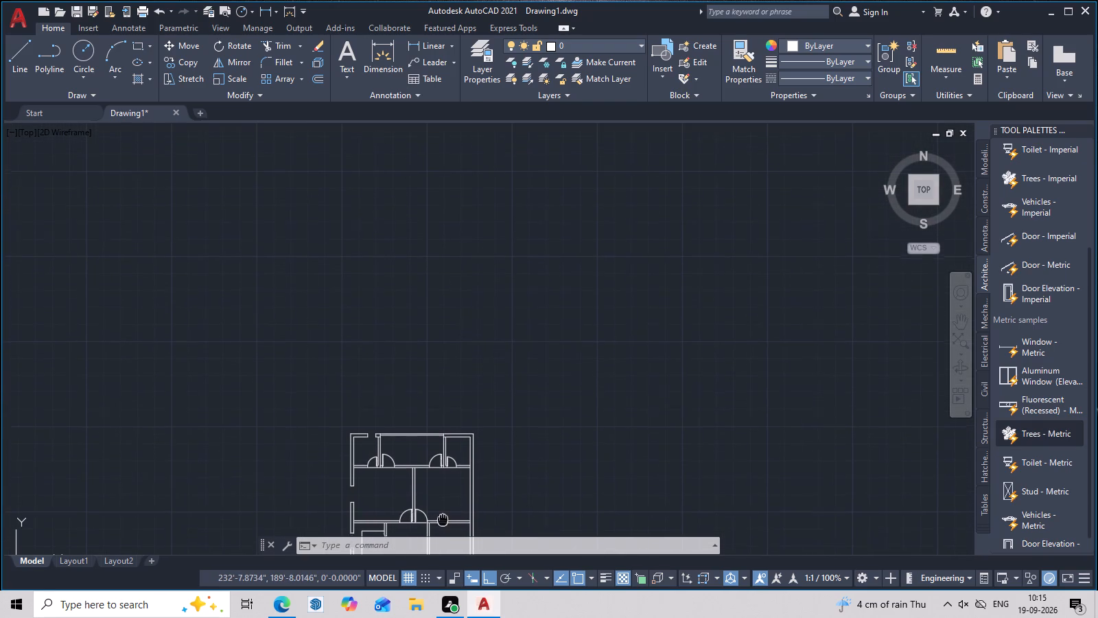
pyautogui.moveTo(443, 518); pyautogui.dragTo(443, 528, button='middle')
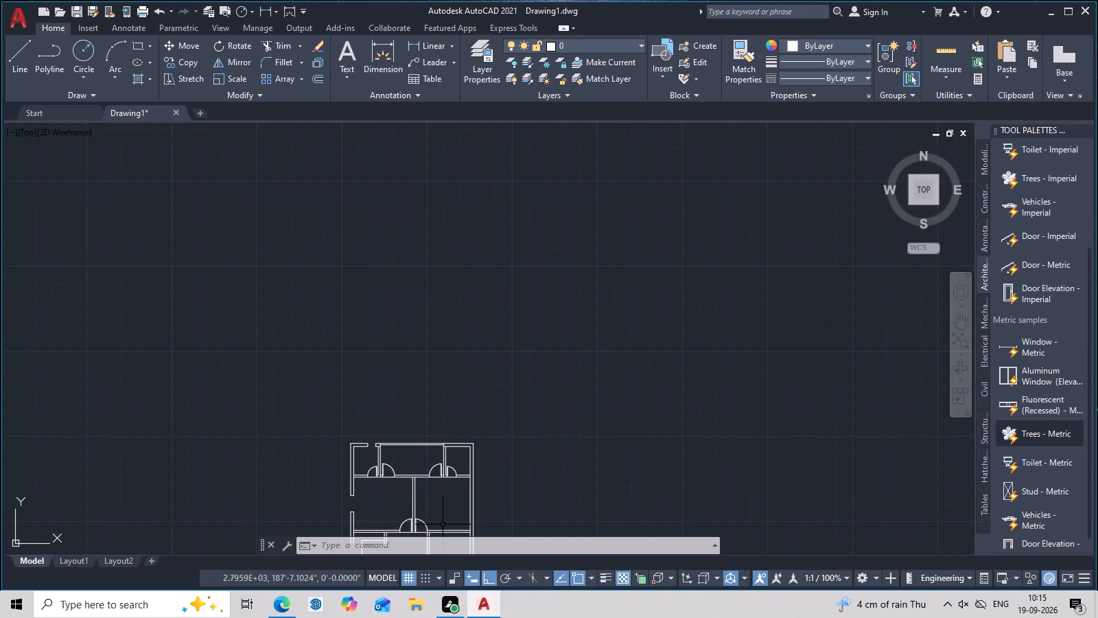
pyautogui.moveTo(459, 479); pyautogui.dragTo(462, 439, button='middle')
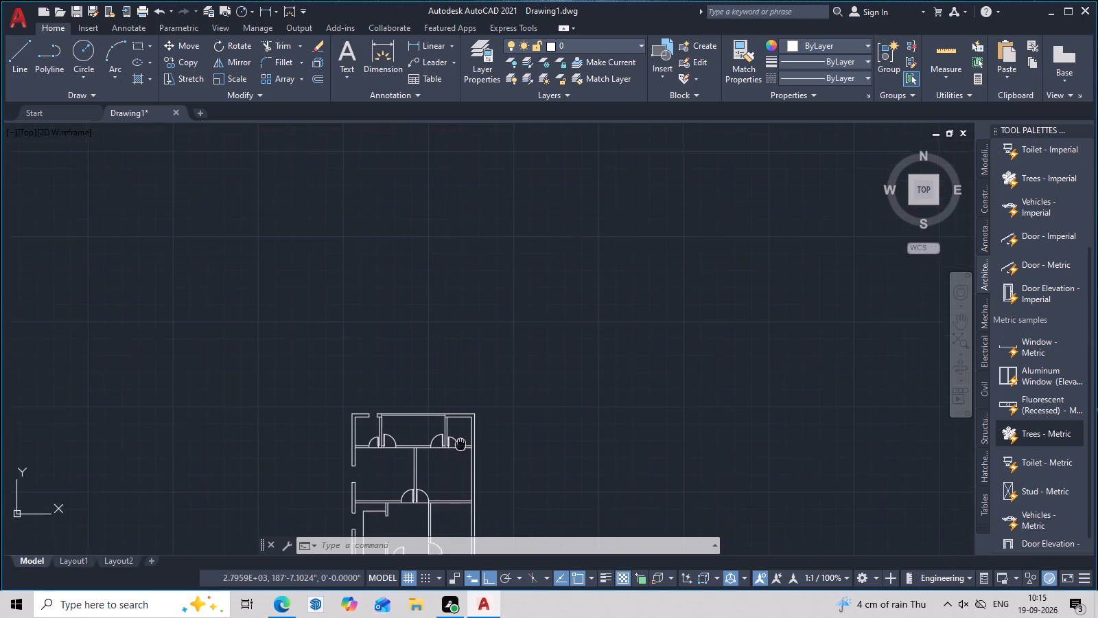
pyautogui.moveTo(462, 439); pyautogui.dragTo(463, 396, button='middle')
pyautogui.scroll(5, 463, 389)
pyautogui.moveTo(483, 392); pyautogui.dragTo(508, 432, button='middle')
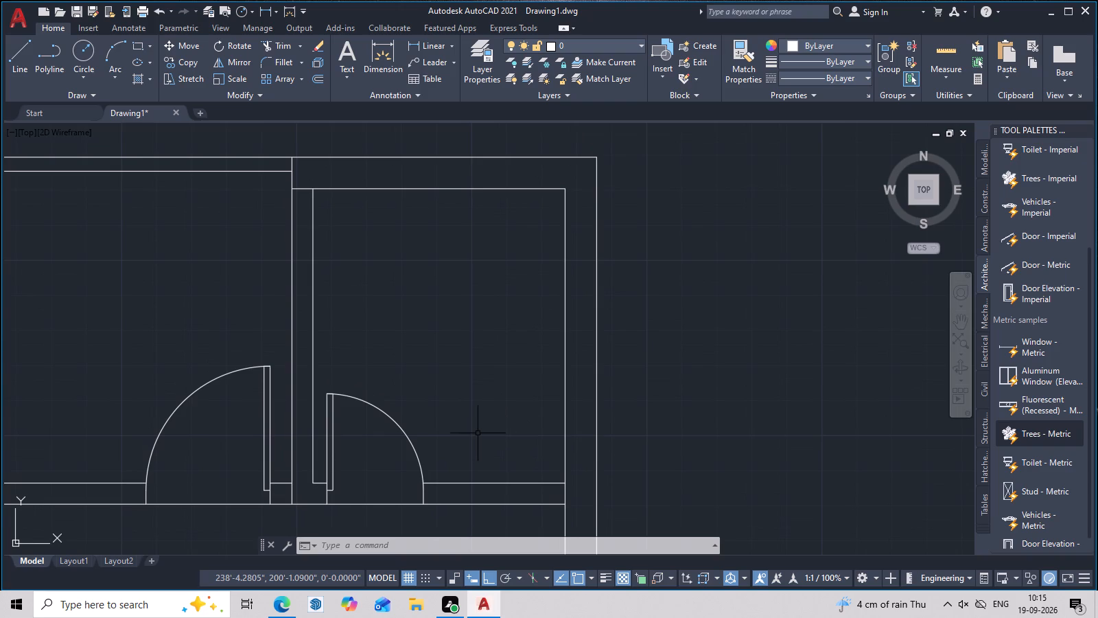
pyautogui.press('Escape')
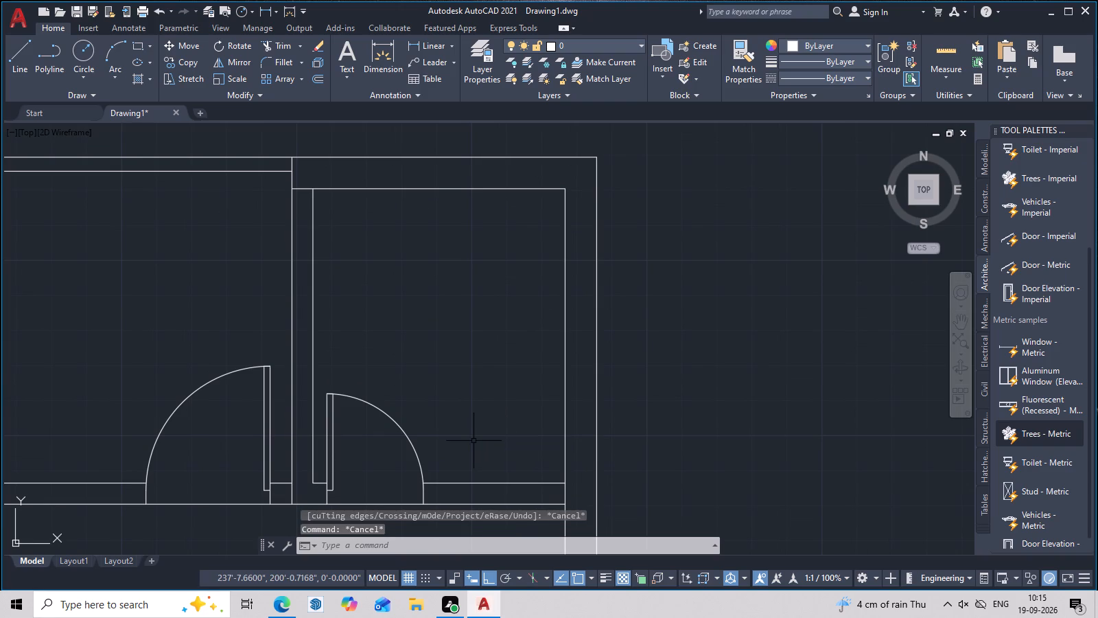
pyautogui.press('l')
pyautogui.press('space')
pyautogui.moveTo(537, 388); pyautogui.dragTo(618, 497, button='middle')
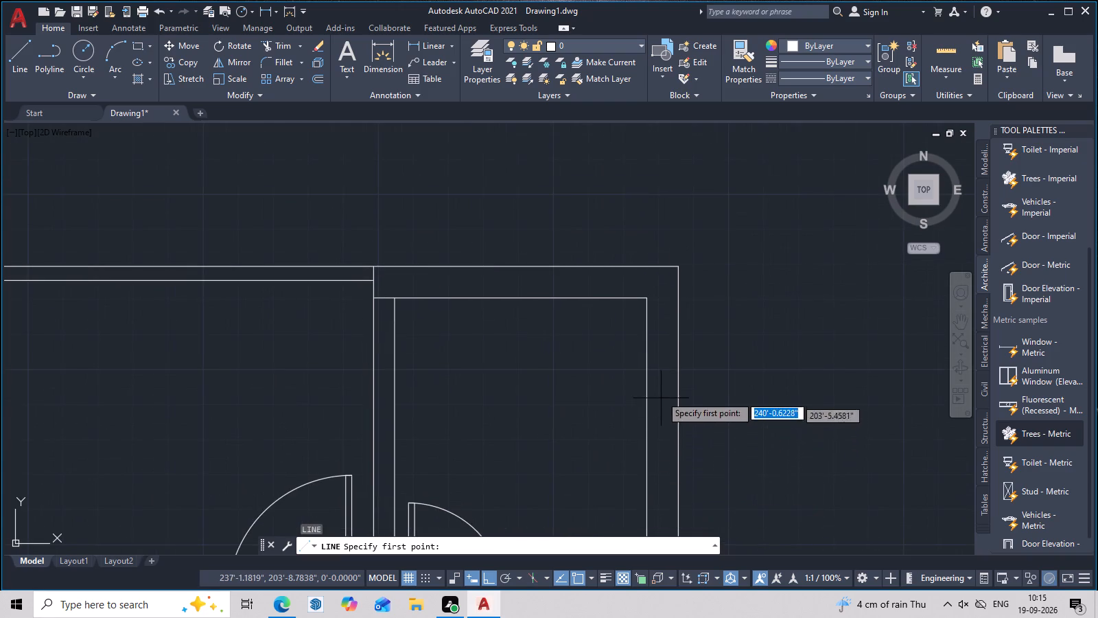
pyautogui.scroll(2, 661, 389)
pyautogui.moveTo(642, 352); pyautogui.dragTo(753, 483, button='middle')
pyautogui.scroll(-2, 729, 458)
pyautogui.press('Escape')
# Draw a short line across the top outer wall of the upper-right corner room, just left of its inner corner.
pyautogui.scroll(-3, 729, 457)
pyautogui.moveTo(729, 457); pyautogui.dragTo(710, 379, button='middle')
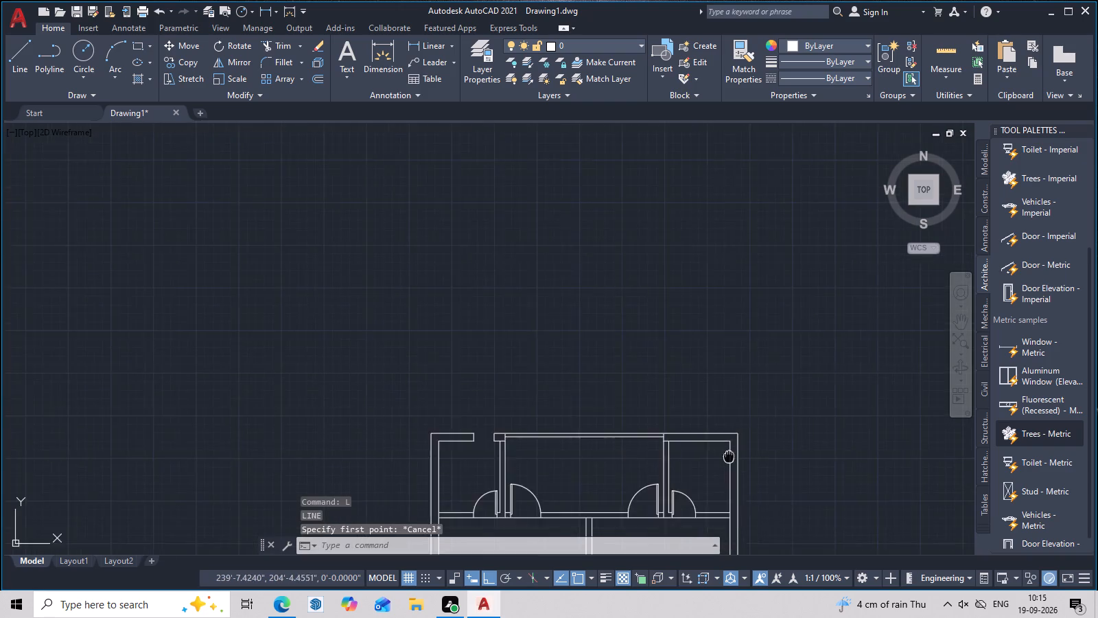
pyautogui.moveTo(710, 379); pyautogui.dragTo(708, 370, button='middle')
pyautogui.scroll(2, 708, 370)
pyautogui.moveTo(707, 411); pyautogui.dragTo(693, 490, button='middle')
pyautogui.write('l')
pyautogui.press('space')
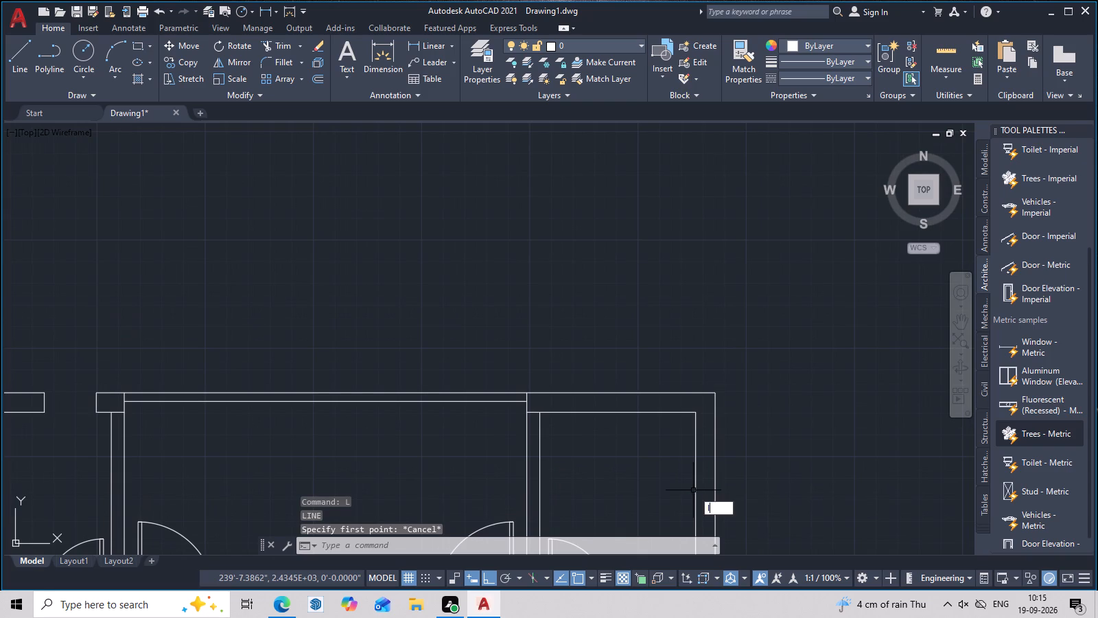
pyautogui.moveTo(703, 518); pyautogui.dragTo(714, 541, button='middle')
pyautogui.scroll(3, 695, 453)
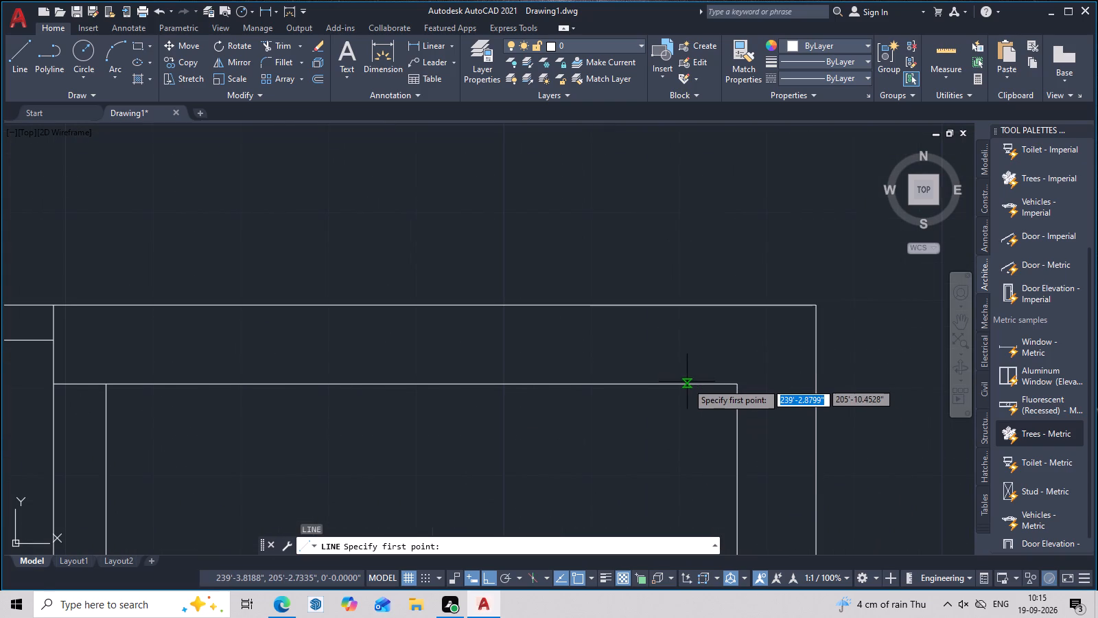
pyautogui.click(681, 387)
pyautogui.click(677, 306)
pyautogui.press('Escape')
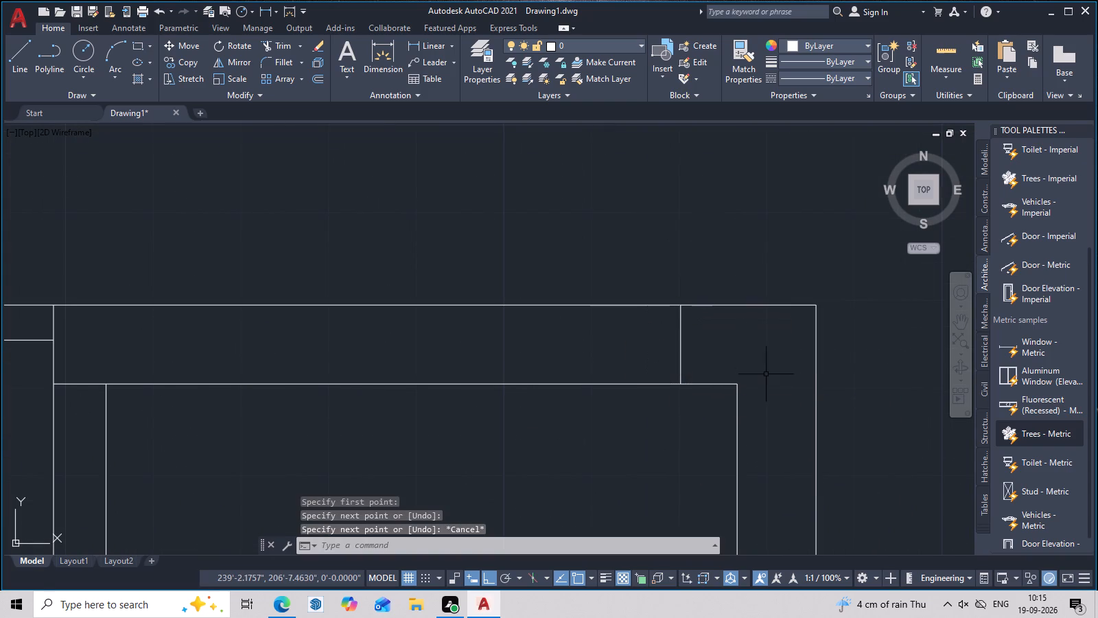
# Offset the new cross line 2' to the left along the top outer wall.
pyautogui.write('o')
pyautogui.press('space')
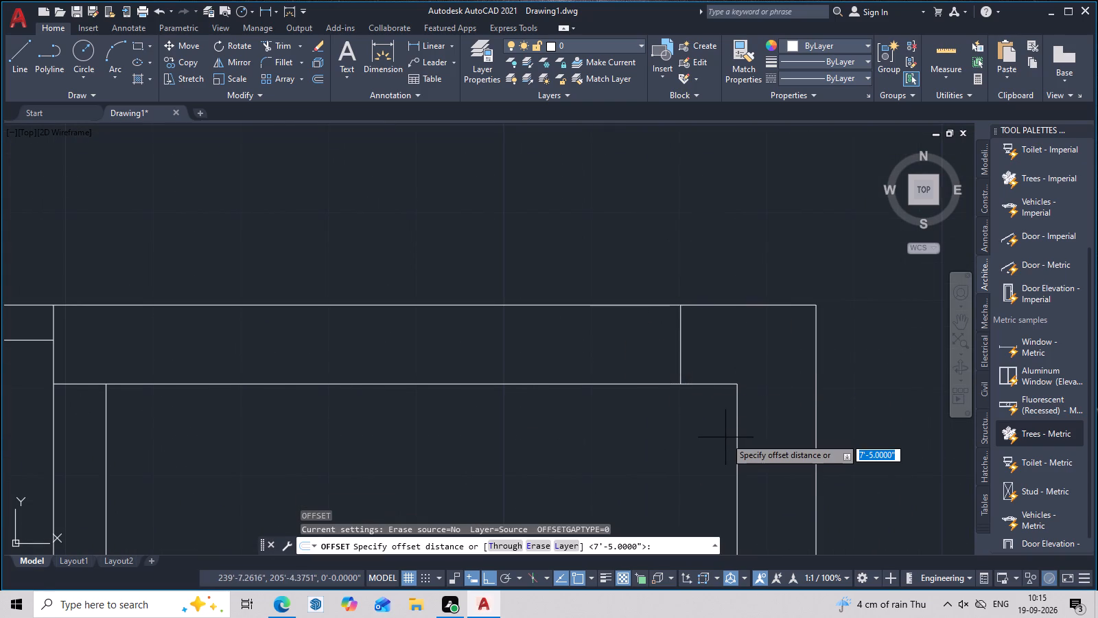
pyautogui.write("2'")
pyautogui.press('Return')
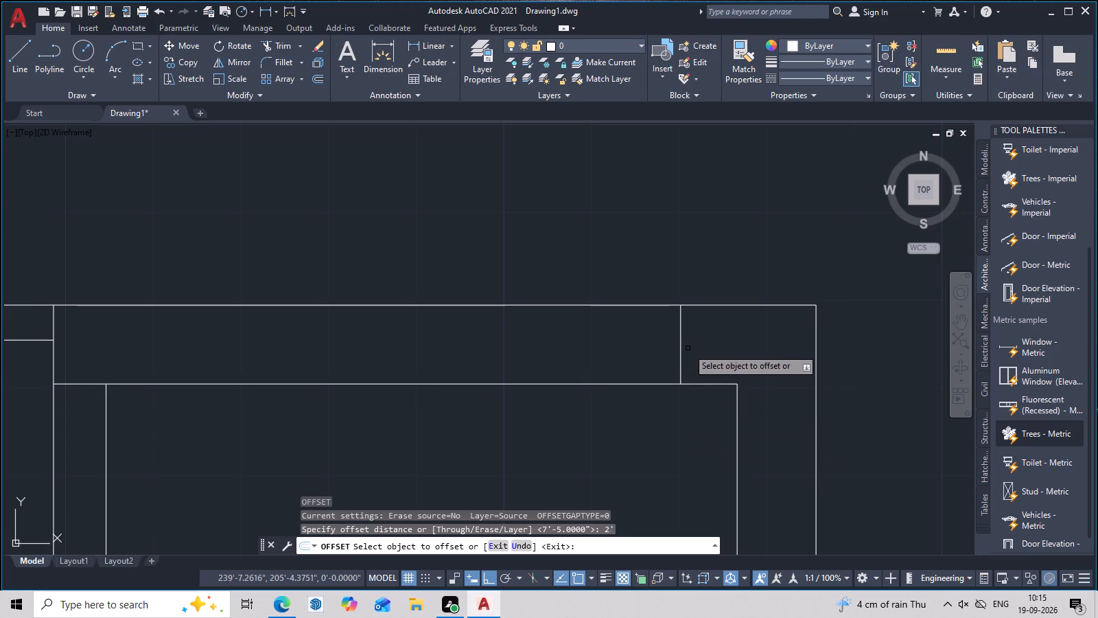
pyautogui.click(681, 345)
pyautogui.click(547, 335)
pyautogui.press('Escape')
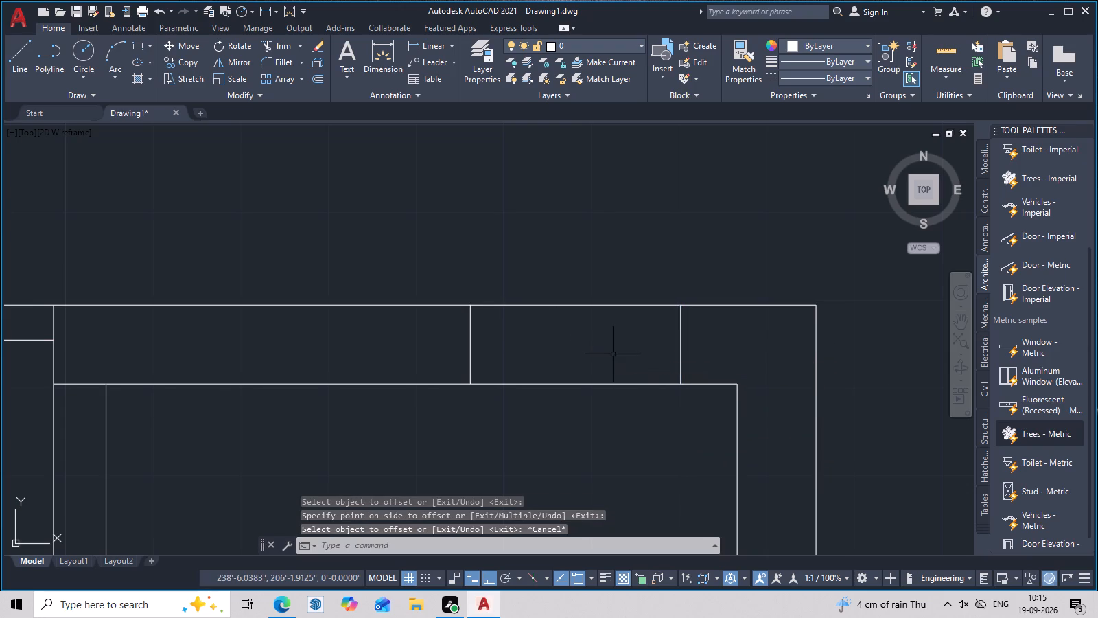
# Trim both faces of the top outer wall between the two cross lines to open a 2' gap.
pyautogui.write('tr')
pyautogui.press('space')
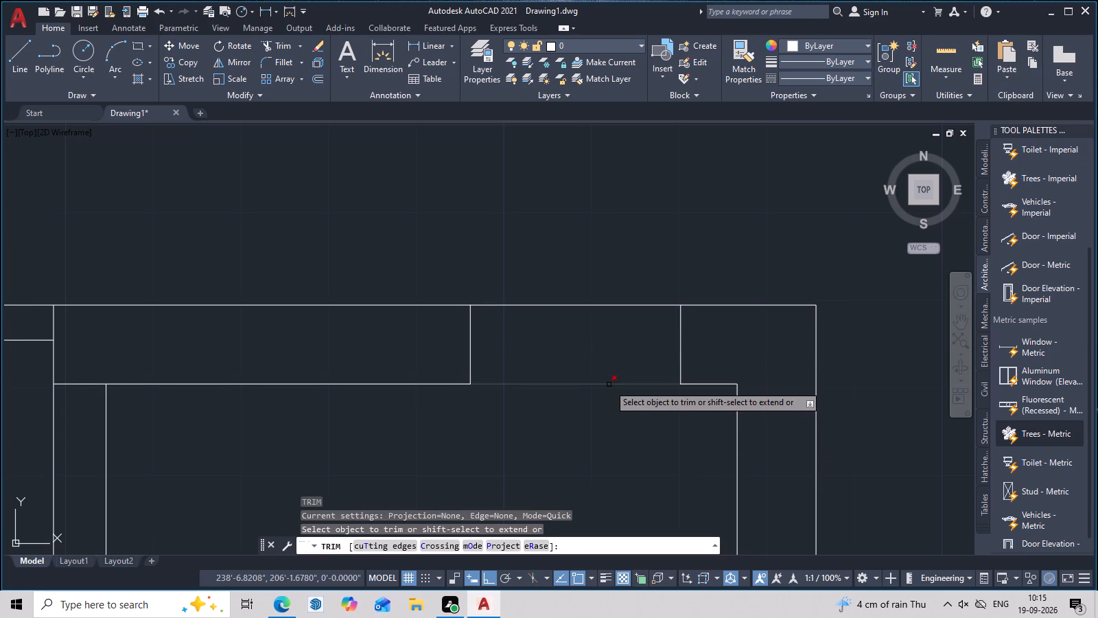
pyautogui.click(609, 385)
pyautogui.click(599, 306)
pyautogui.scroll(-3, 598, 321)
pyautogui.moveTo(595, 360); pyautogui.dragTo(629, 170, button='middle')
pyautogui.press('Escape')
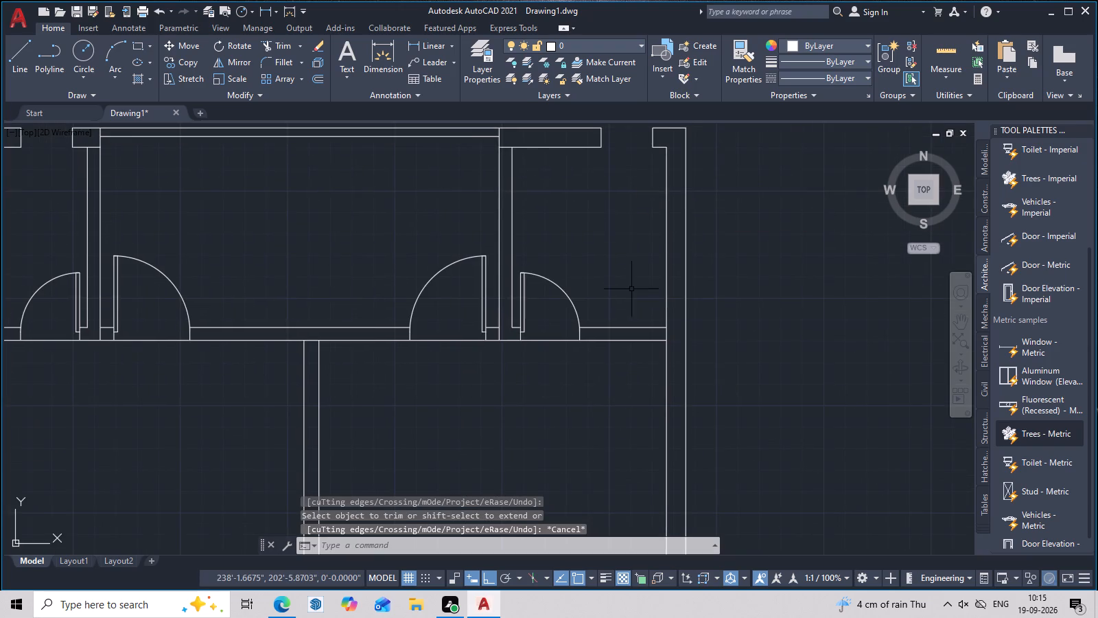
# Draw a line across the right outer wall, starting midway between the upper and lower corners of the right-hand room below the top rooms.
pyautogui.moveTo(631, 290); pyautogui.dragTo(646, 253, button='middle')
pyautogui.moveTo(673, 463); pyautogui.dragTo(670, 437, button='middle')
pyautogui.scroll(-2, 670, 437)
pyautogui.moveTo(667, 448); pyautogui.dragTo(662, 479, button='middle')
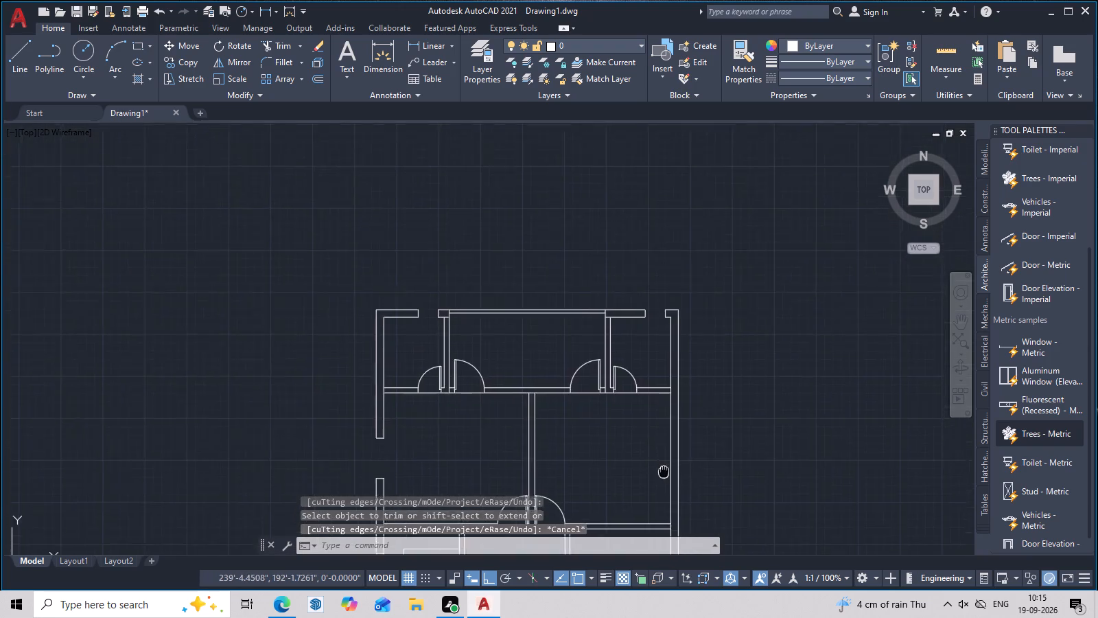
pyautogui.moveTo(662, 479); pyautogui.dragTo(659, 510, button='middle')
pyautogui.scroll(2, 659, 507)
pyautogui.moveTo(662, 486); pyautogui.dragTo(681, 363, button='middle')
pyautogui.scroll(1, 683, 357)
pyautogui.scroll(-2, 684, 357)
pyautogui.moveTo(700, 425); pyautogui.dragTo(710, 381, button='middle')
pyautogui.press('Escape')
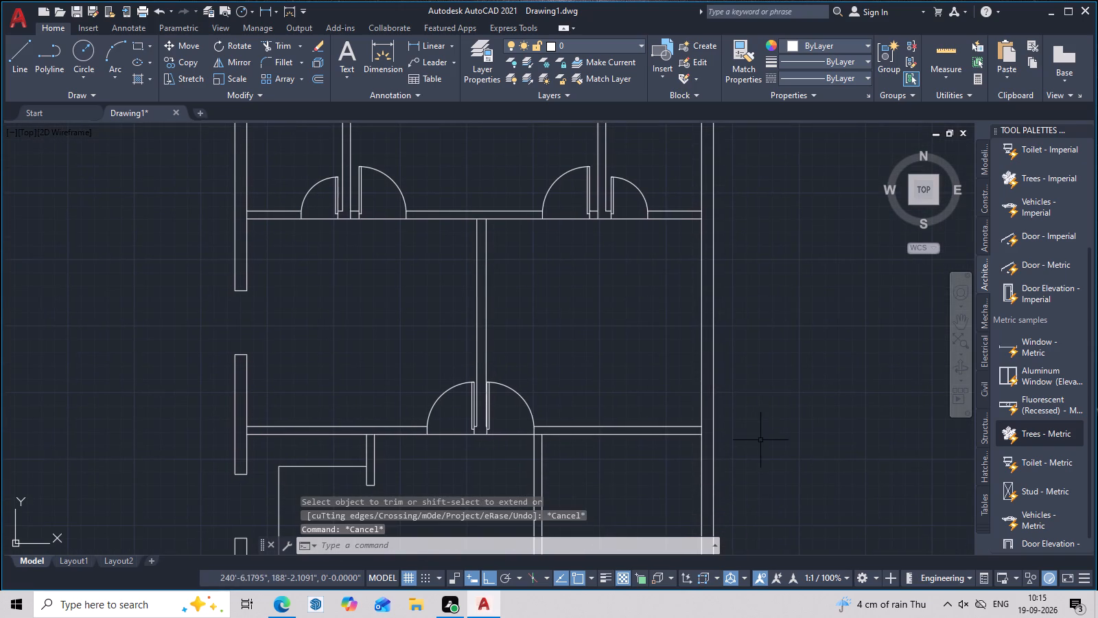
pyautogui.moveTo(760, 440); pyautogui.dragTo(771, 417, button='middle')
pyautogui.moveTo(699, 363); pyautogui.dragTo(693, 405, button='middle')
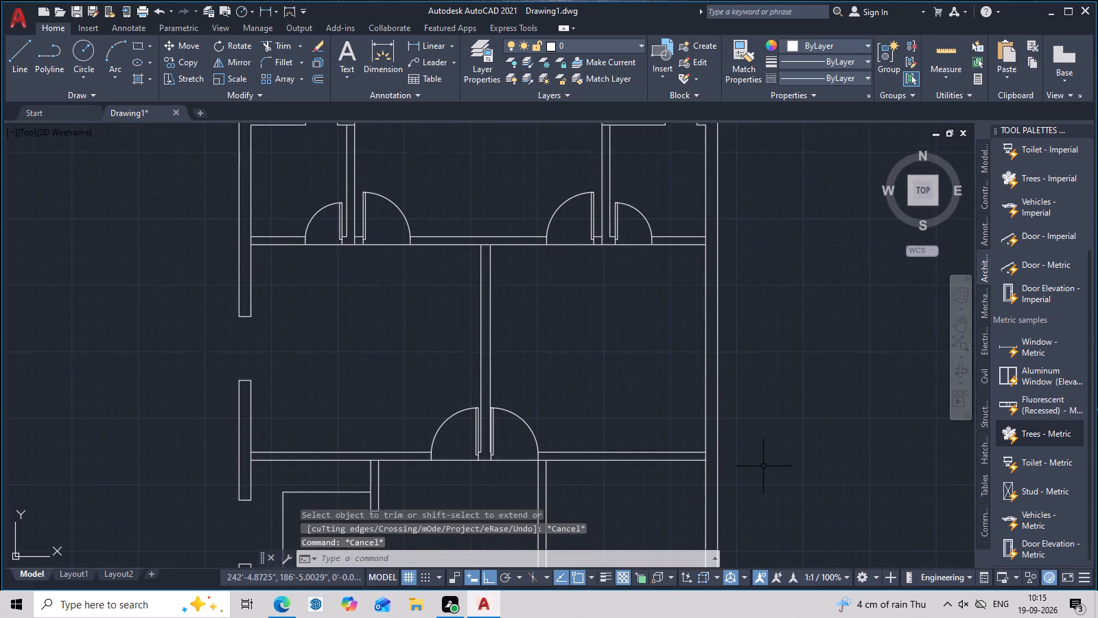
pyautogui.write('l m')
pyautogui.write('2p')
pyautogui.press('space')
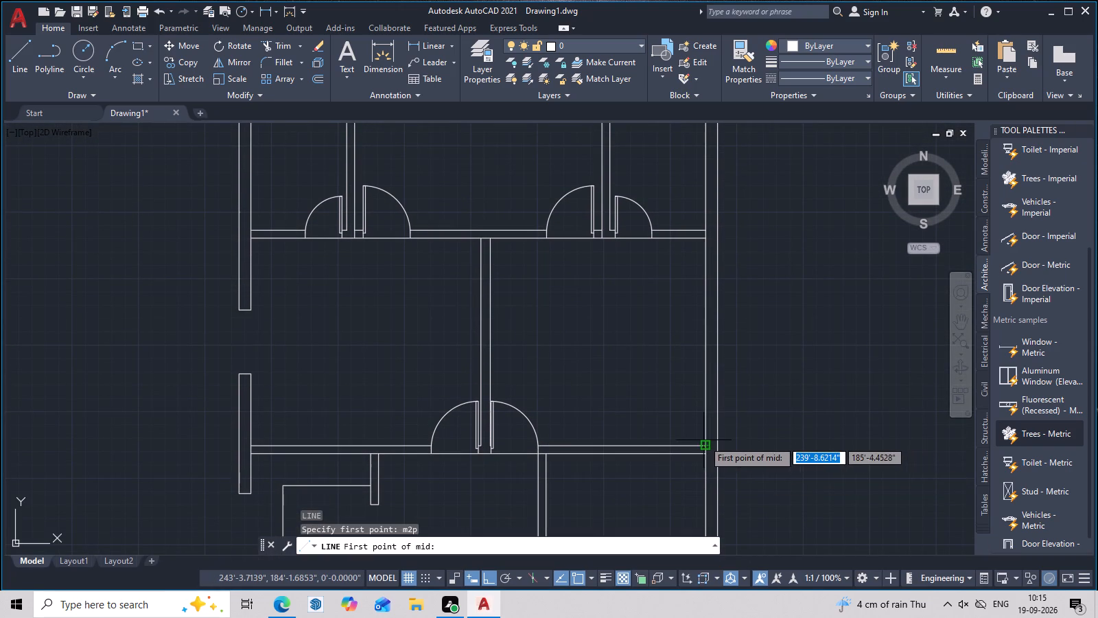
pyautogui.click(703, 440)
pyautogui.click(705, 243)
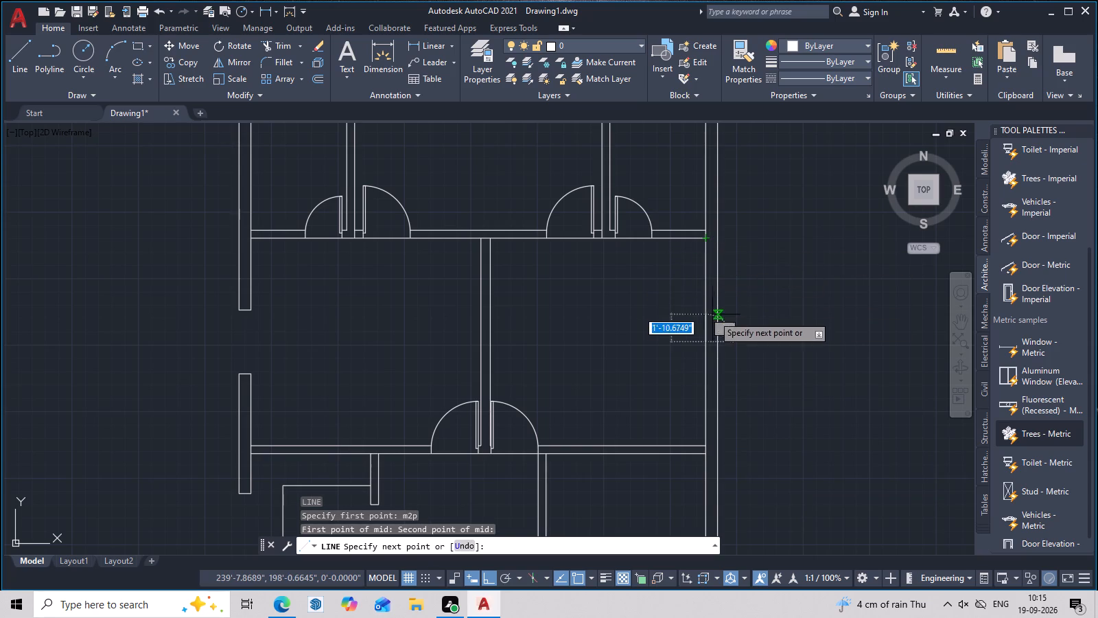
pyautogui.click(719, 335)
pyautogui.press('Escape')
# Offset the new cross line 2' upward and 2' downward along the right outer wall.
pyautogui.moveTo(761, 378); pyautogui.dragTo(767, 358, button='middle')
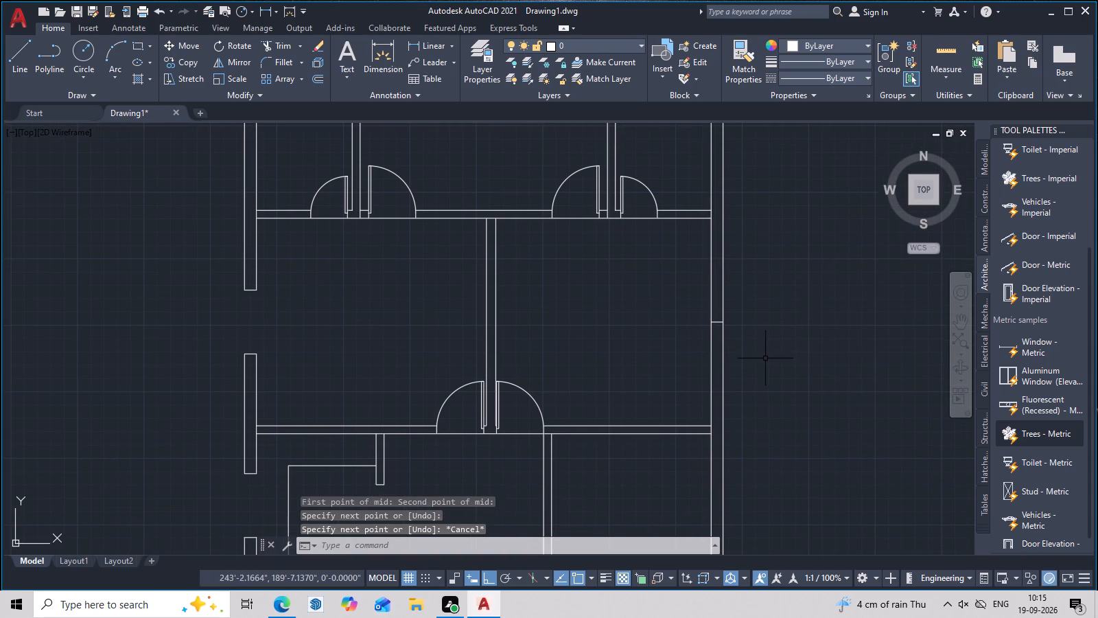
pyautogui.press('o')
pyautogui.press('space')
pyautogui.write("2'")
pyautogui.press('Return')
pyautogui.scroll(3, 725, 317)
pyautogui.click(697, 336)
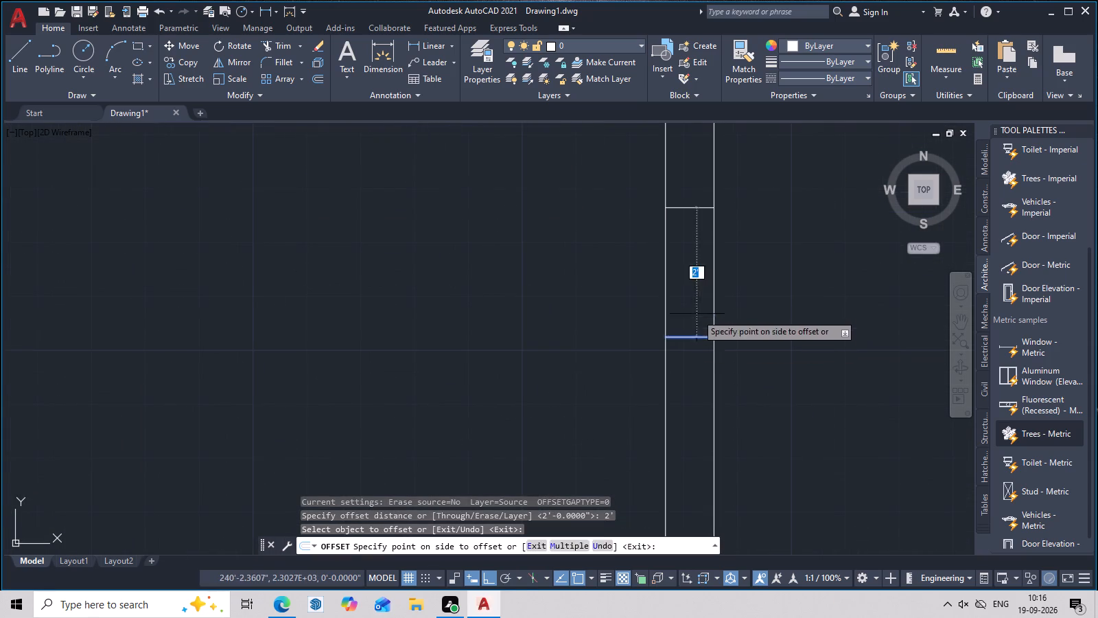
pyautogui.click(666, 182)
pyautogui.click(681, 336)
pyautogui.click(682, 407)
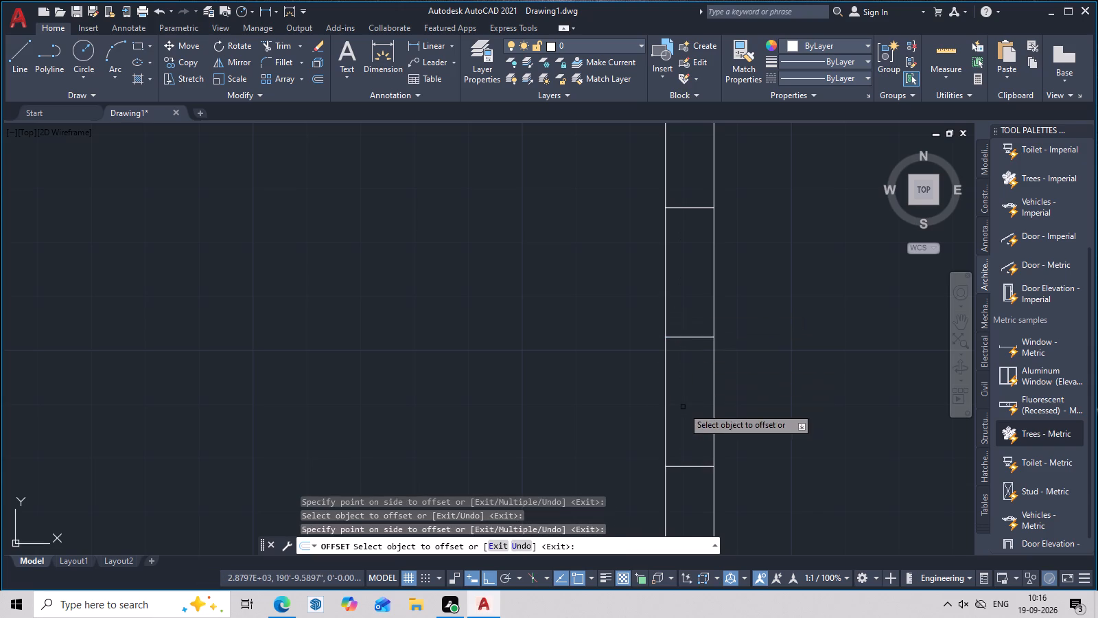
pyautogui.scroll(-2, 683, 407)
pyautogui.moveTo(701, 416); pyautogui.dragTo(723, 353, button='middle')
pyautogui.press('Escape')
# Trim both faces of the right outer wall between the outer cross lines and remove the middle line, opening a 4' gap.
pyautogui.write('tr')
pyautogui.press('space')
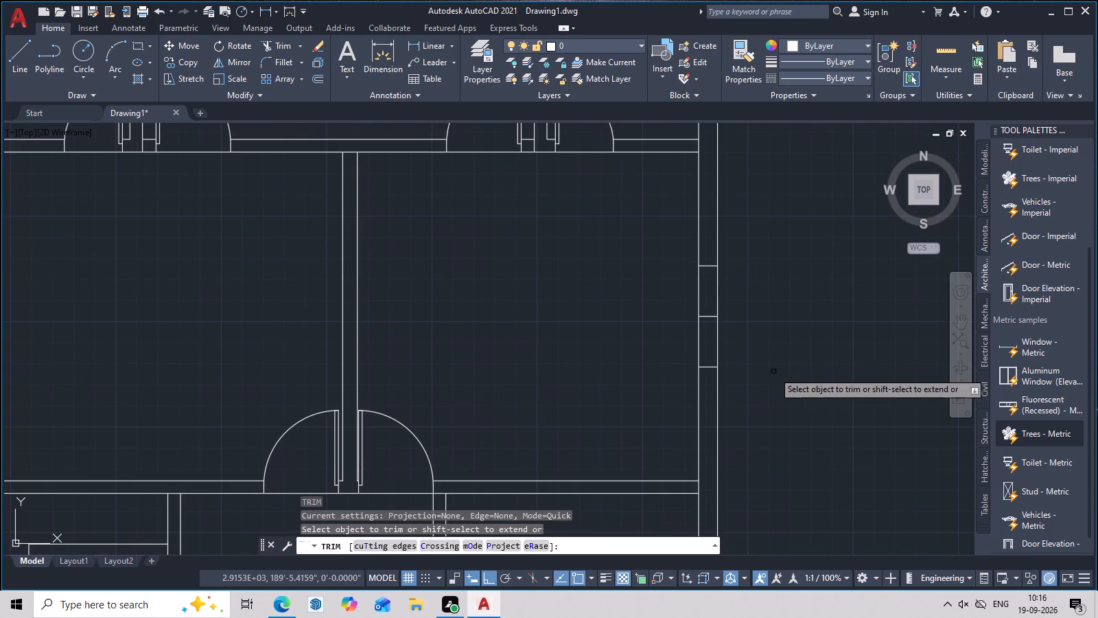
pyautogui.click(717, 343)
pyautogui.click(716, 306)
pyautogui.click(710, 315)
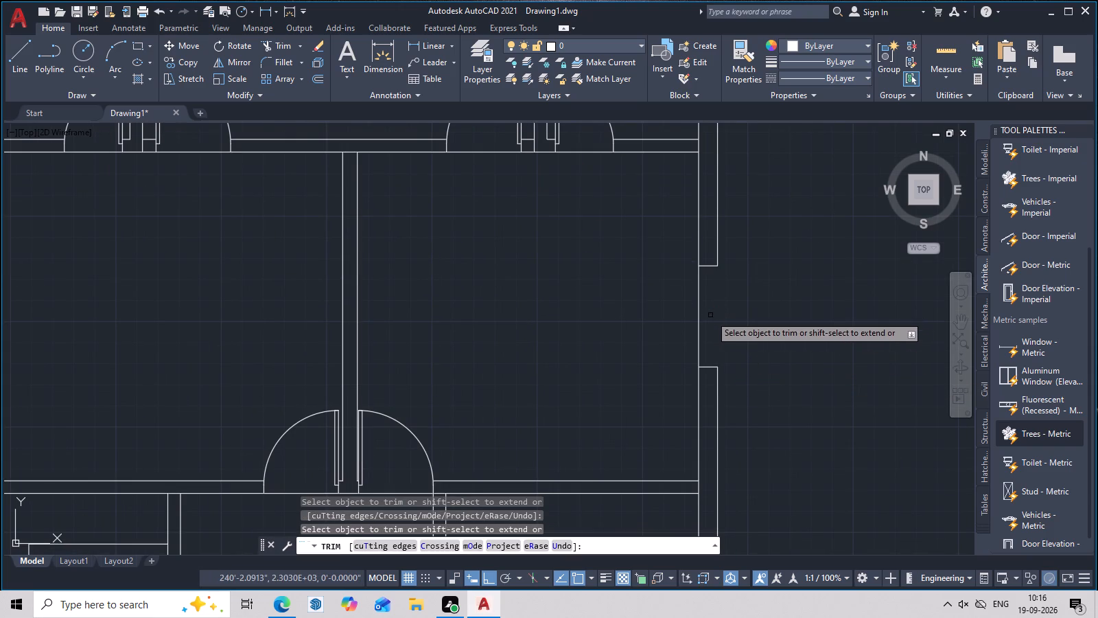
pyautogui.click(696, 306)
pyautogui.click(705, 306)
pyautogui.scroll(-3, 722, 312)
pyautogui.moveTo(749, 343); pyautogui.dragTo(756, 290, button='middle')
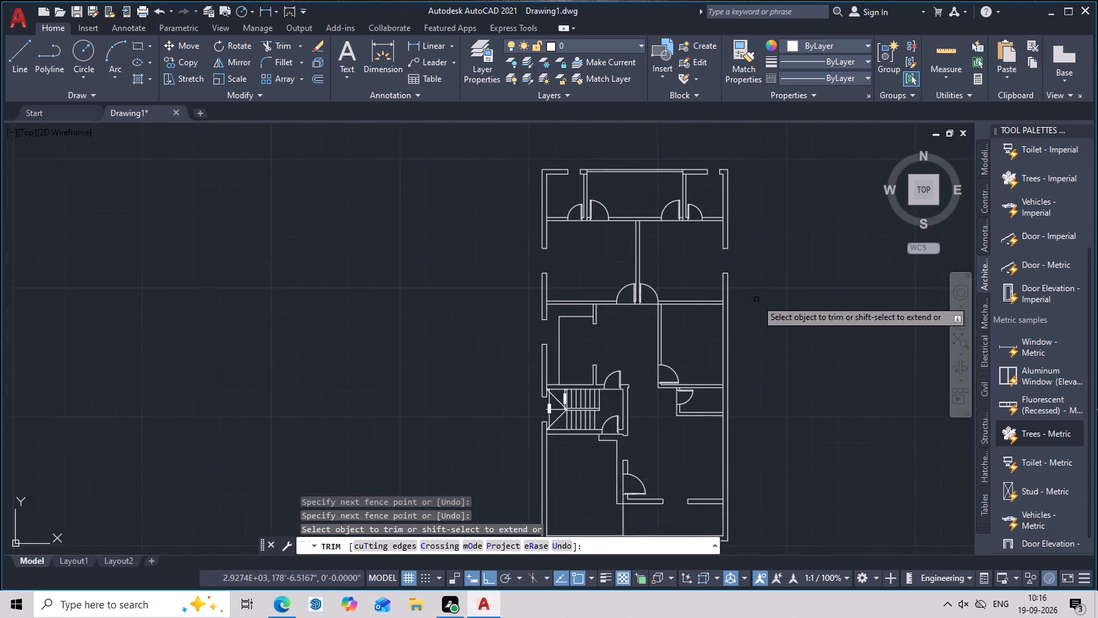
pyautogui.scroll(1, 756, 299)
pyautogui.press('Escape')
# Examine the right outer wall below the new gap for the next opening location.
pyautogui.middleClick(759, 284)
pyautogui.moveTo(767, 340); pyautogui.dragTo(770, 295, button='middle')
pyautogui.moveTo(766, 350); pyautogui.dragTo(767, 313, button='middle')
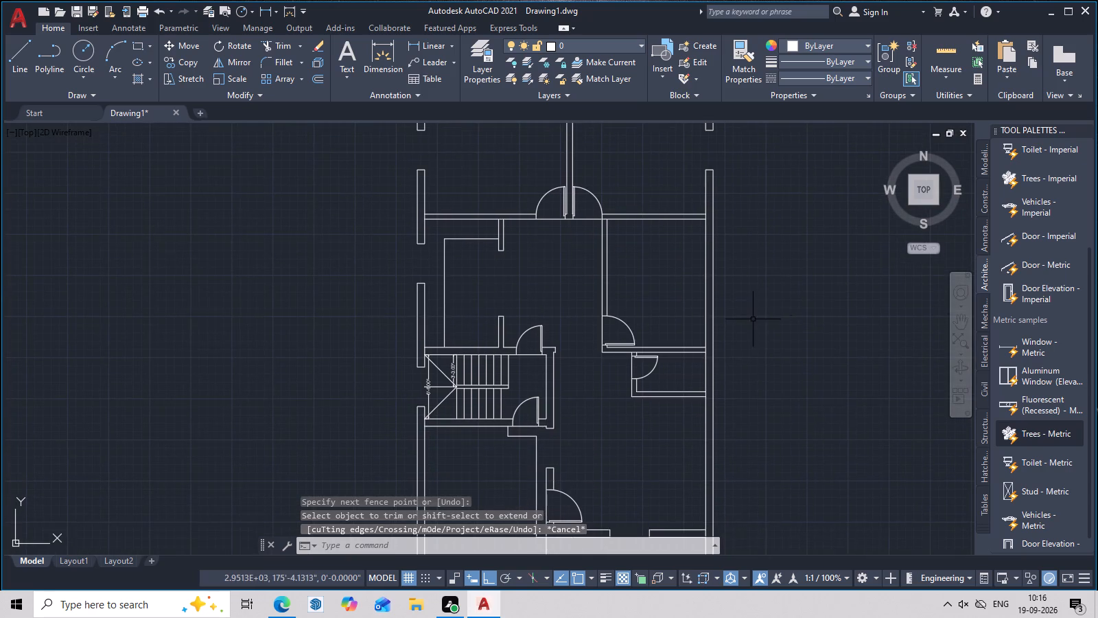
pyautogui.scroll(2, 749, 319)
pyautogui.scroll(-3, 749, 319)
pyautogui.moveTo(749, 320); pyautogui.dragTo(701, 358, button='middle')
pyautogui.scroll(1, 694, 350)
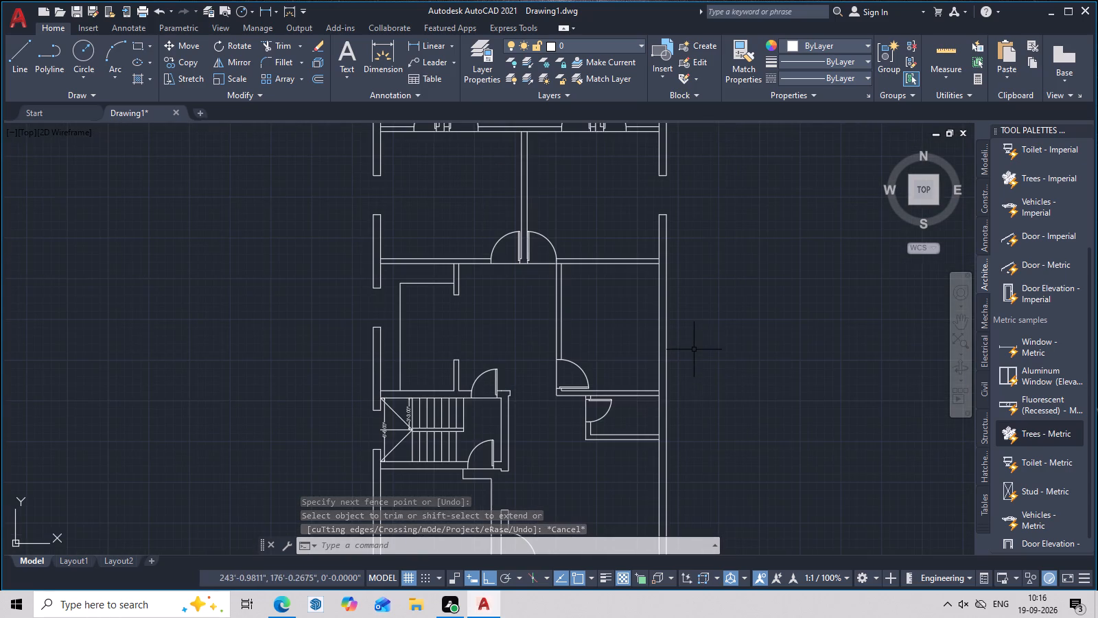
pyautogui.moveTo(694, 350); pyautogui.dragTo(694, 338, button='middle')
pyautogui.press('Escape')
pyautogui.scroll(1, 694, 338)
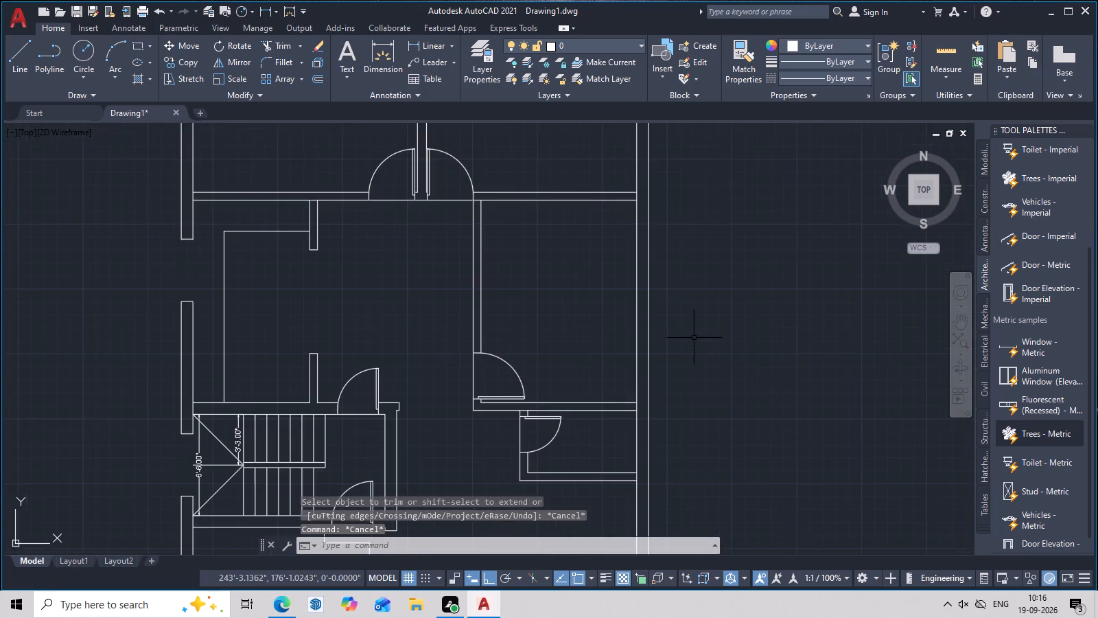
pyautogui.scroll(1, 694, 338)
pyautogui.scroll(-2, 694, 338)
pyautogui.moveTo(694, 338); pyautogui.dragTo(694, 363, button='middle')
pyautogui.press('Escape')
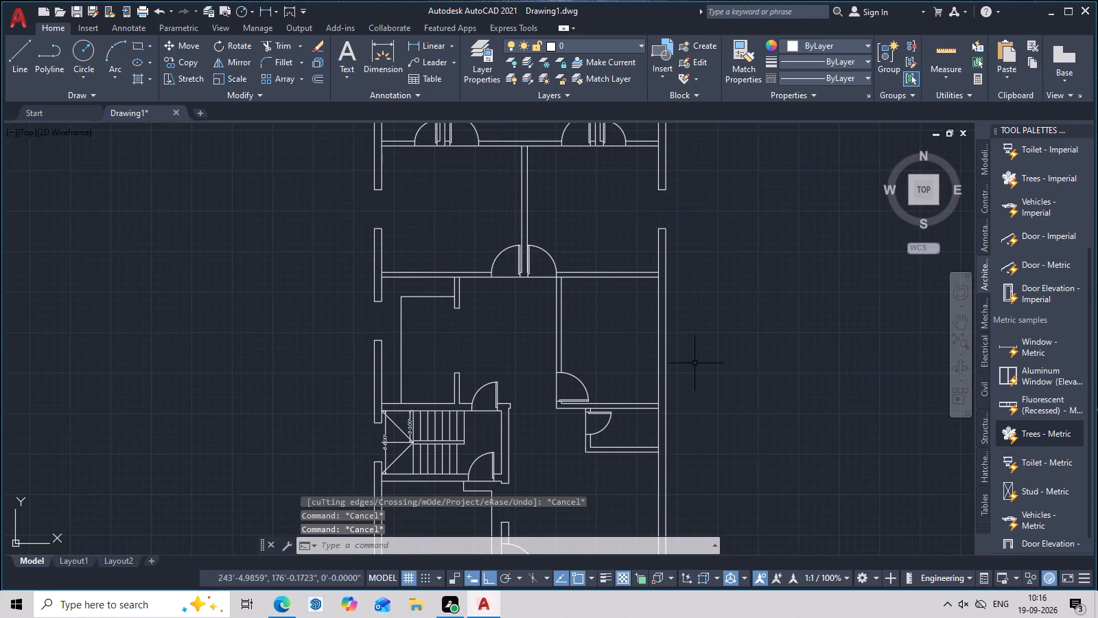
pyautogui.moveTo(694, 363); pyautogui.dragTo(700, 382, button='middle')
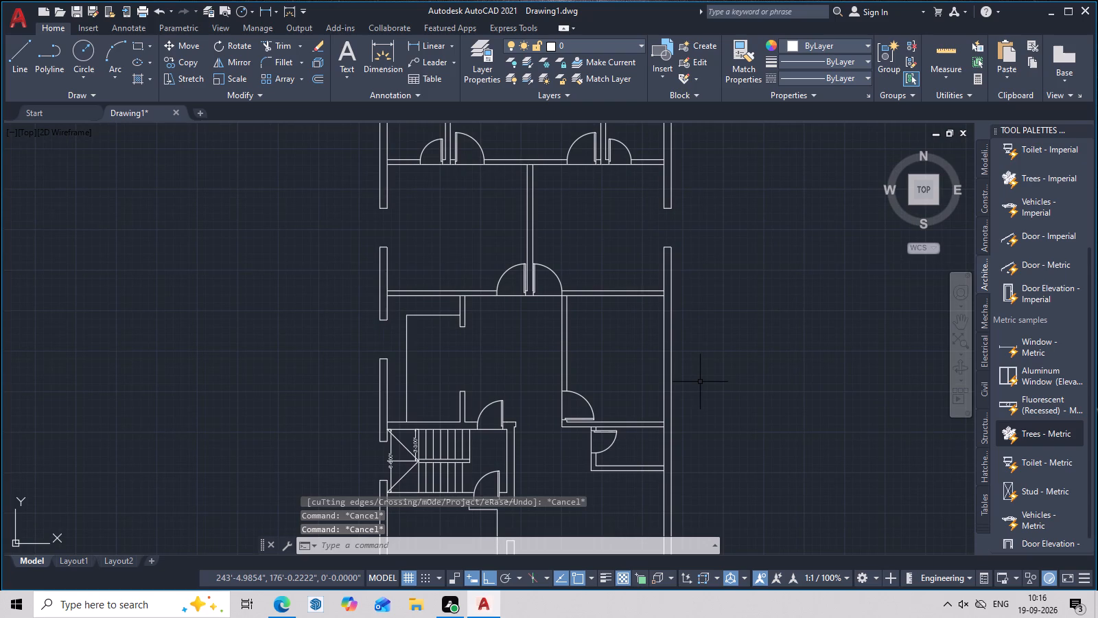
pyautogui.moveTo(700, 382); pyautogui.dragTo(703, 367, button='middle')
pyautogui.middleClick(703, 360)
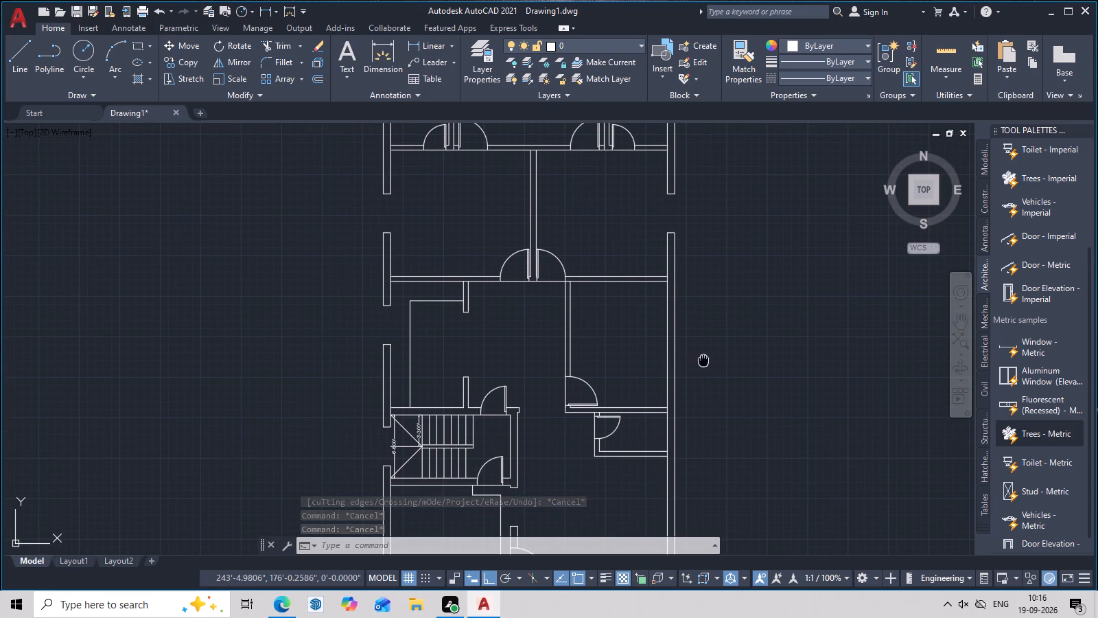
# Examine the right outer wall around the lower right-hand room and the small room below it for the next opening location.
pyautogui.press('Escape')
pyautogui.write('l')
pyautogui.press('space')
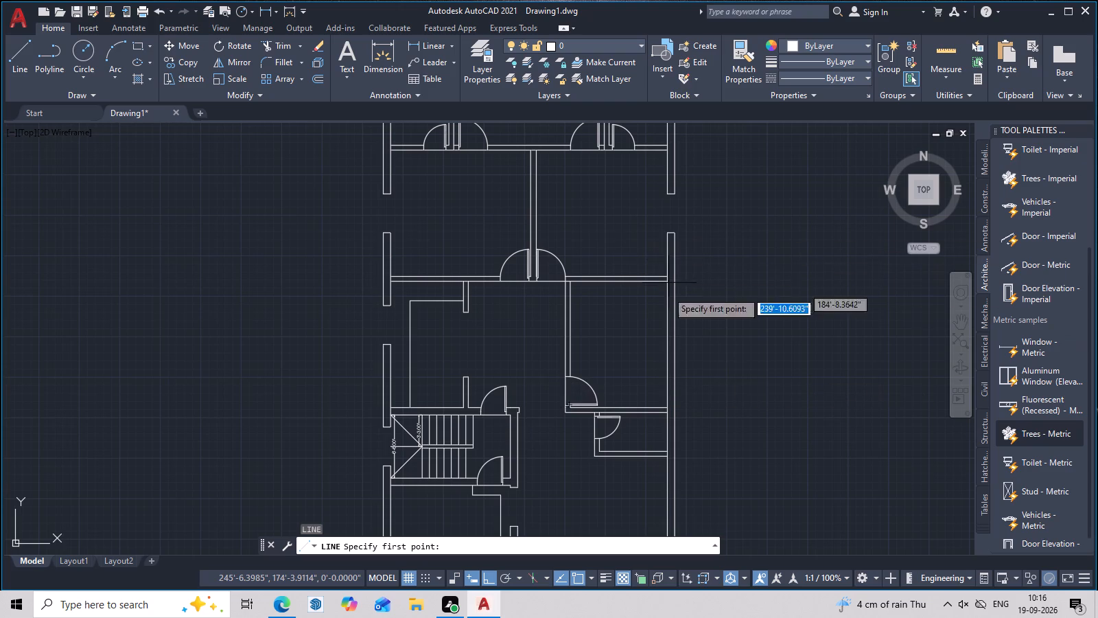
pyautogui.moveTo(668, 358); pyautogui.dragTo(681, 300, button='middle')
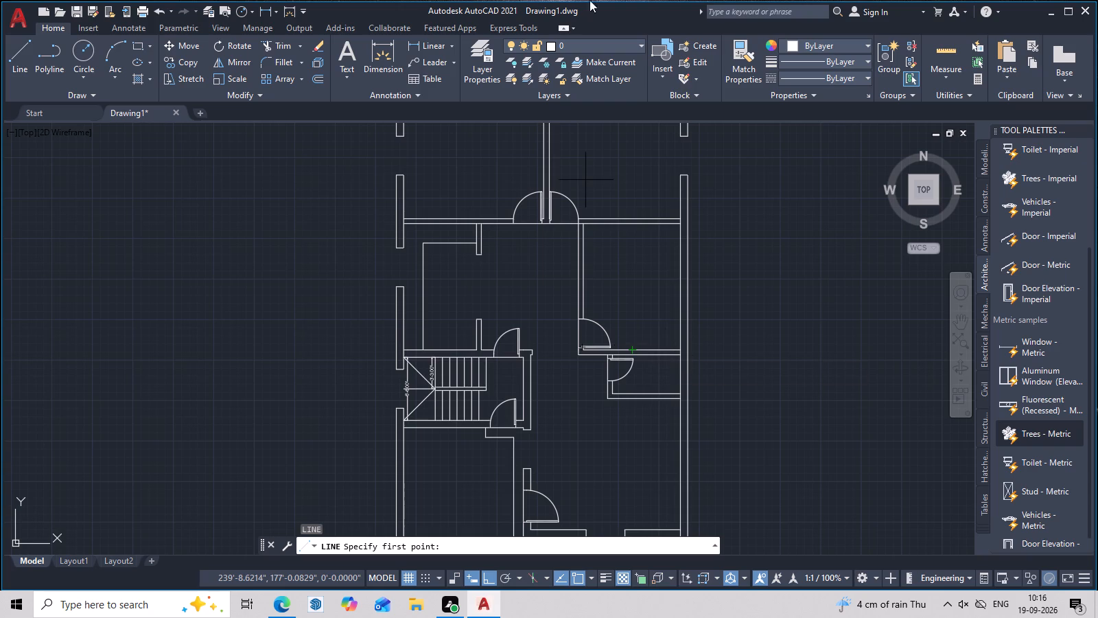
pyautogui.moveTo(662, 268); pyautogui.dragTo(655, 275, button='middle')
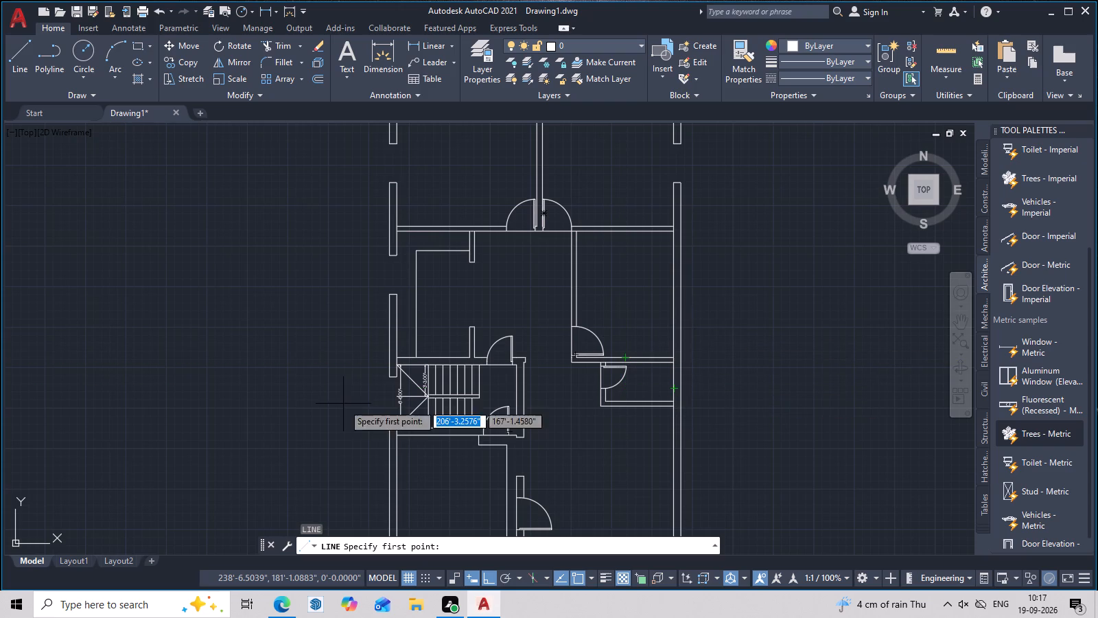
pyautogui.moveTo(654, 311); pyautogui.dragTo(576, 371, button='middle')
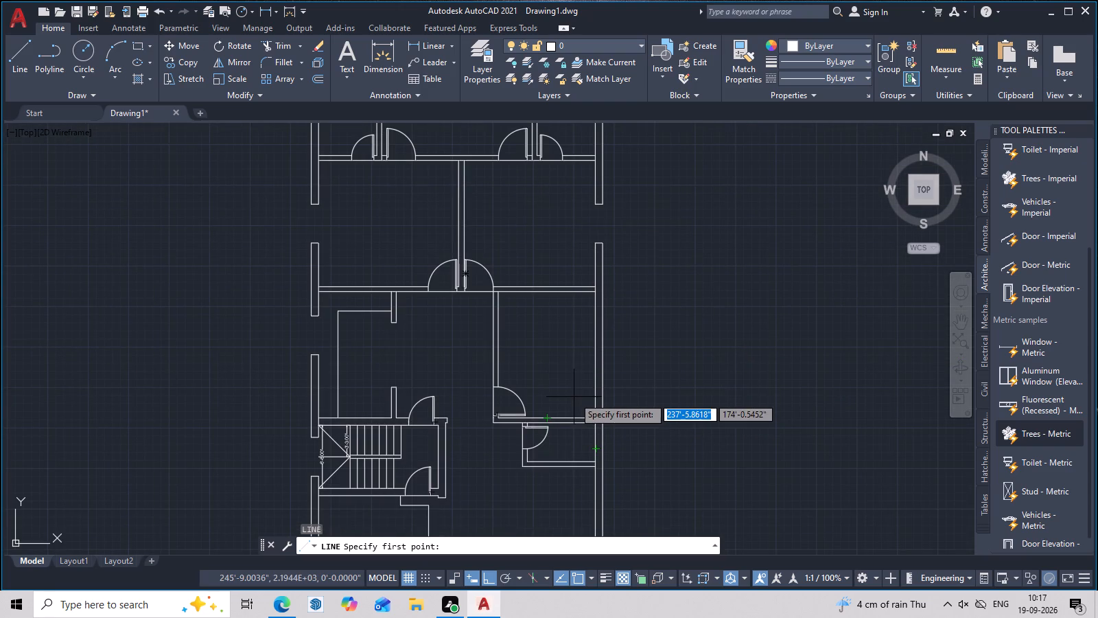
pyautogui.scroll(-3, 574, 397)
pyautogui.moveTo(574, 397); pyautogui.dragTo(574, 354, button='middle')
pyautogui.scroll(3, 574, 354)
pyautogui.moveTo(606, 317); pyautogui.dragTo(613, 308, button='middle')
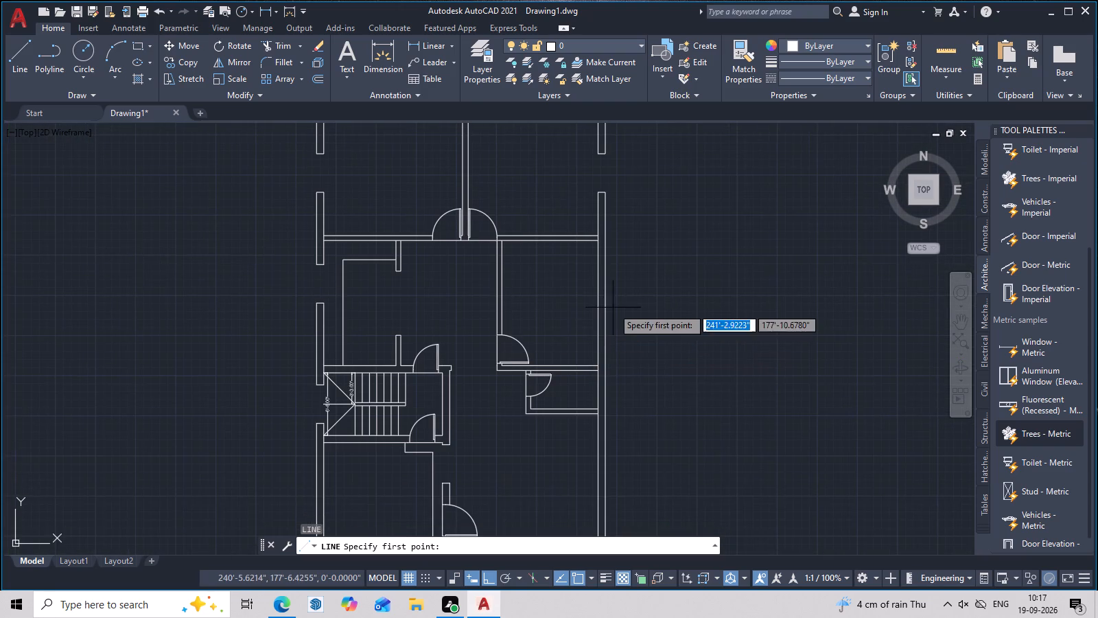
pyautogui.scroll(2, 610, 309)
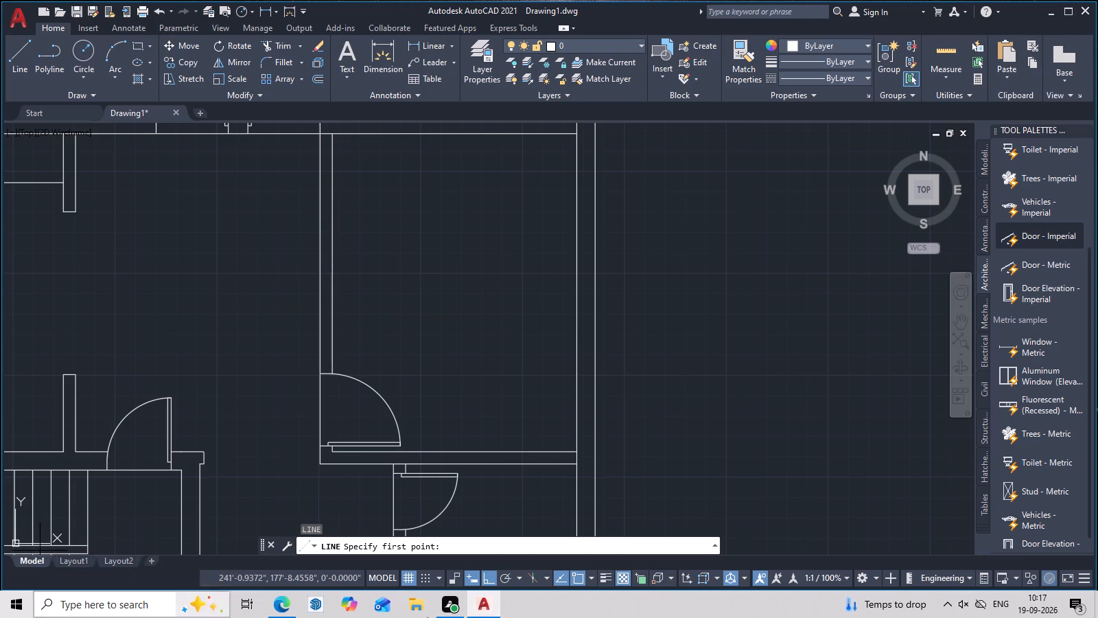
pyautogui.scroll(-3, 414, 417)
pyautogui.moveTo(463, 421); pyautogui.dragTo(594, 457, button='middle')
pyautogui.scroll(3, 592, 453)
pyautogui.moveTo(592, 452); pyautogui.dragTo(618, 378, button='middle')
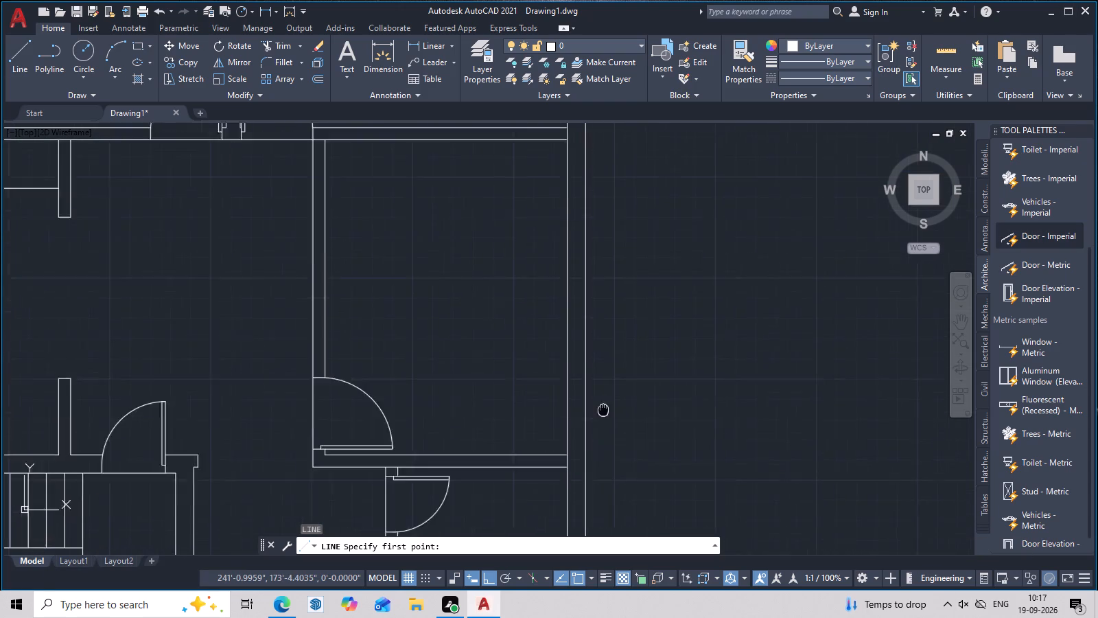
pyautogui.moveTo(618, 378); pyautogui.dragTo(633, 346, button='middle')
pyautogui.moveTo(734, 553); pyautogui.dragTo(743, 455, button='middle')
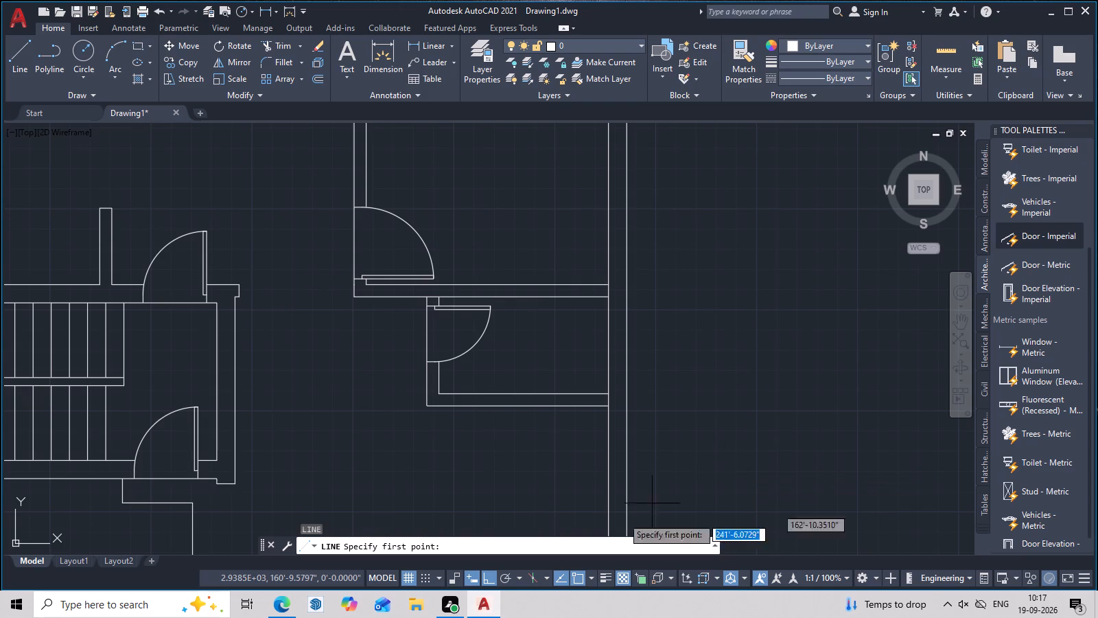
pyautogui.moveTo(554, 554); pyautogui.dragTo(653, 336, button='middle')
pyautogui.scroll(3, 519, 317)
pyautogui.moveTo(607, 373); pyautogui.dragTo(637, 301, button='middle')
pyautogui.moveTo(668, 413); pyautogui.dragTo(662, 314, button='middle')
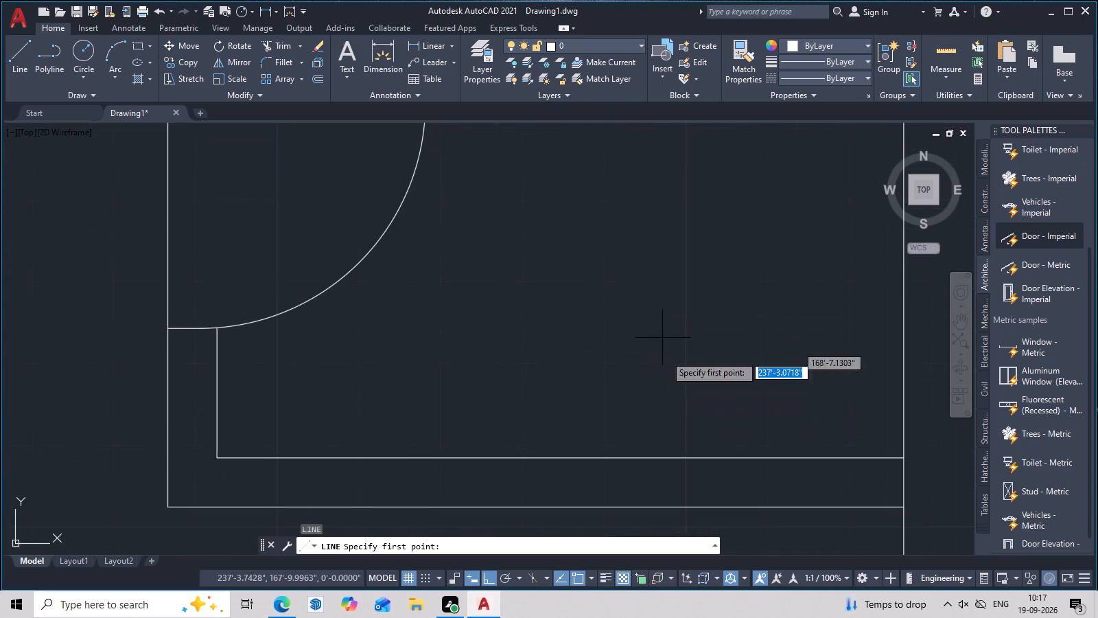
pyautogui.scroll(-4, 703, 420)
pyautogui.moveTo(708, 431); pyautogui.dragTo(702, 473, button='middle')
pyautogui.scroll(3, 686, 422)
pyautogui.moveTo(692, 444); pyautogui.dragTo(695, 310, button='middle')
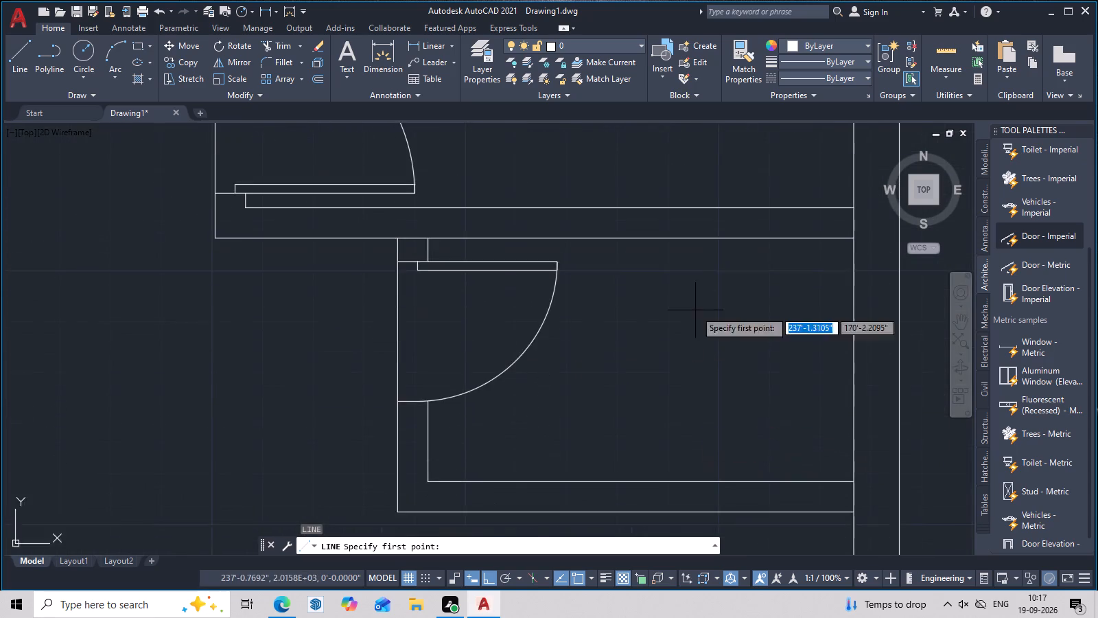
pyautogui.scroll(-6, 694, 322)
pyautogui.moveTo(708, 376); pyautogui.dragTo(705, 482, button='middle')
pyautogui.scroll(3, 704, 462)
pyautogui.moveTo(704, 462); pyautogui.dragTo(711, 506, button='middle')
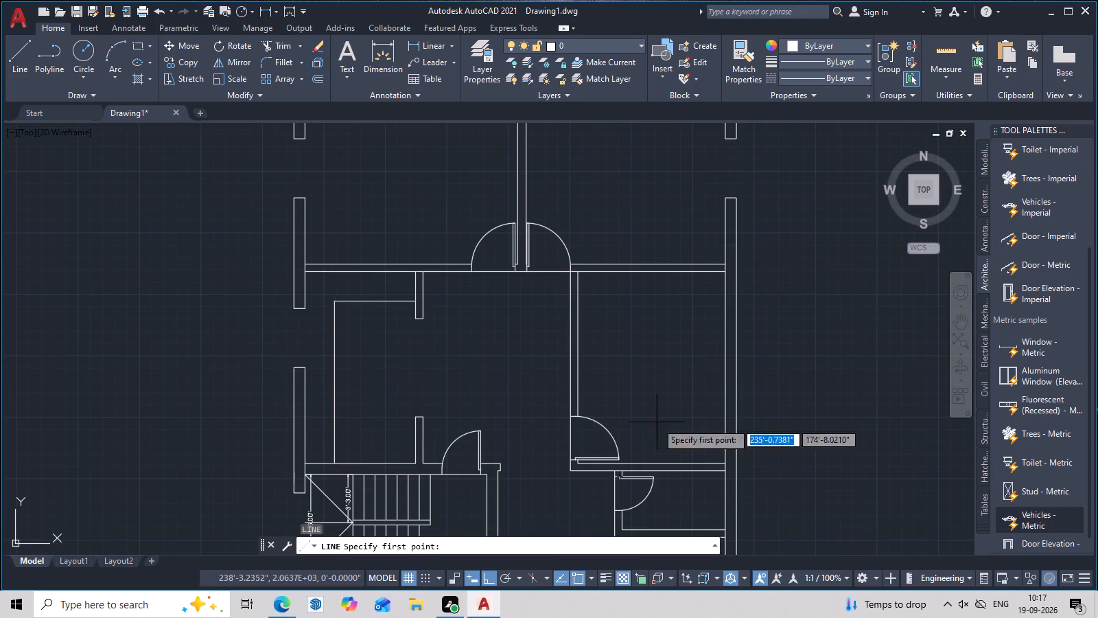
pyautogui.scroll(-3, 754, 413)
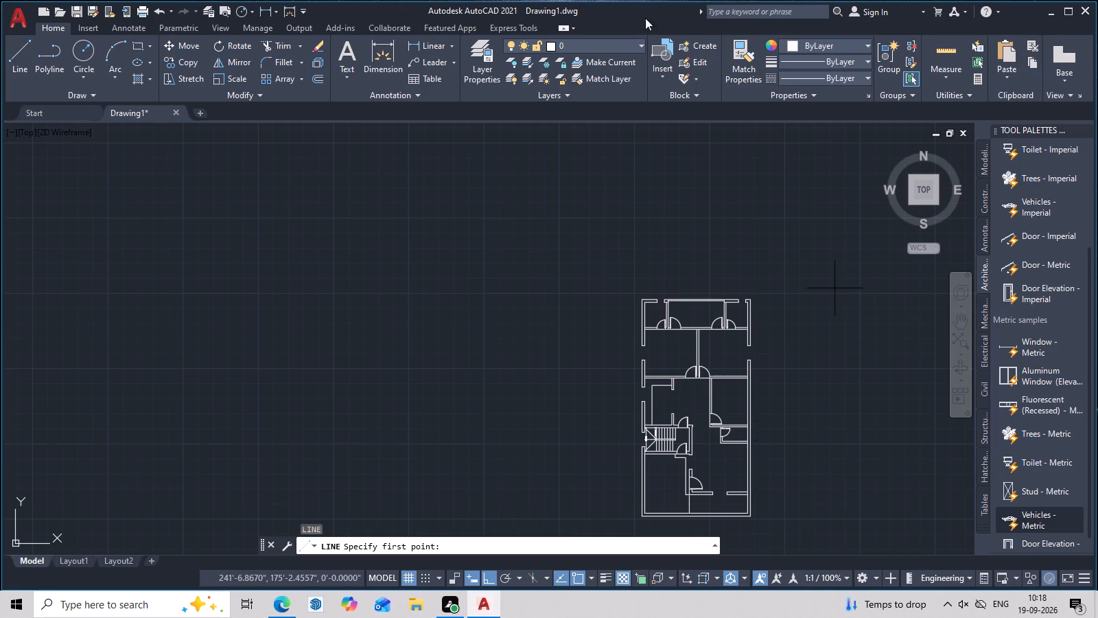
pyautogui.moveTo(725, 424); pyautogui.dragTo(706, 410, button='middle')
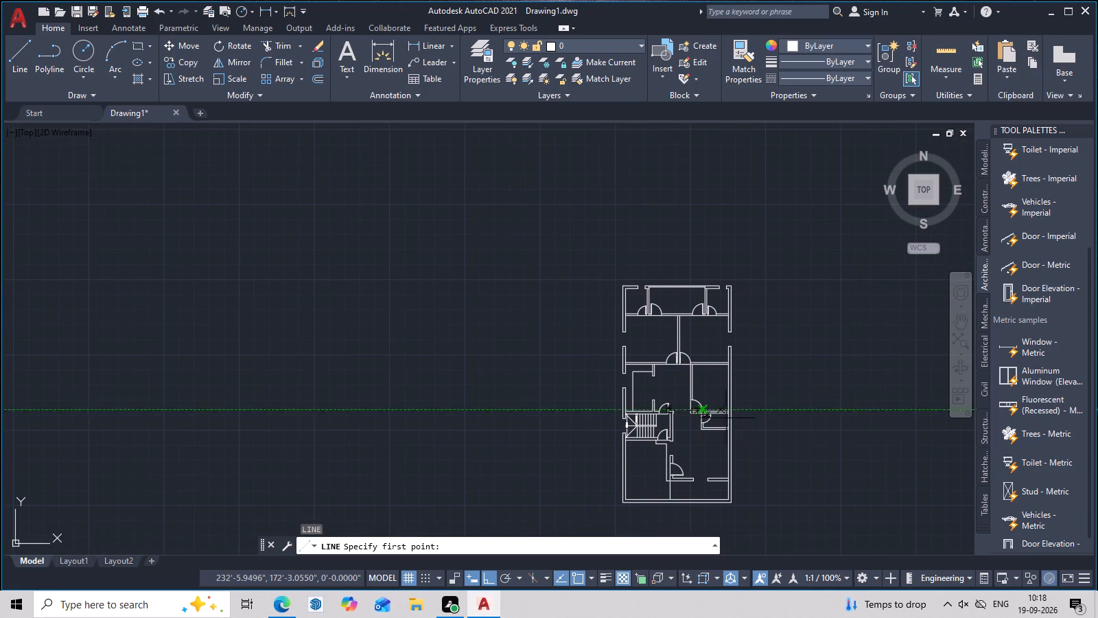
pyautogui.scroll(2, 743, 428)
pyautogui.moveTo(736, 394); pyautogui.dragTo(775, 344, button='middle')
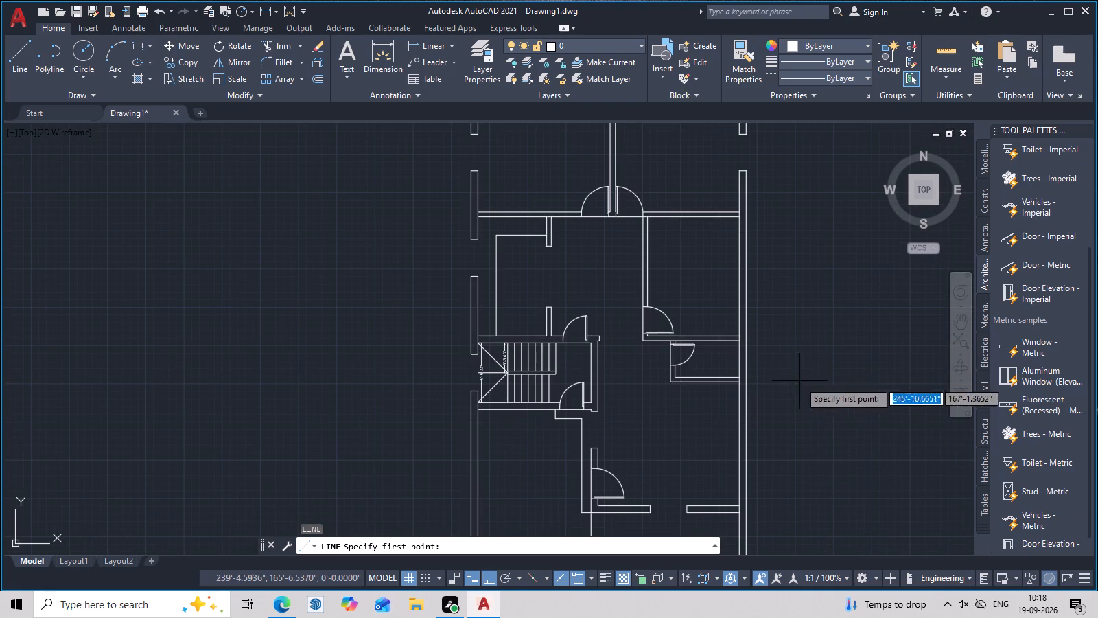
pyautogui.moveTo(845, 409); pyautogui.dragTo(642, 407, button='middle')
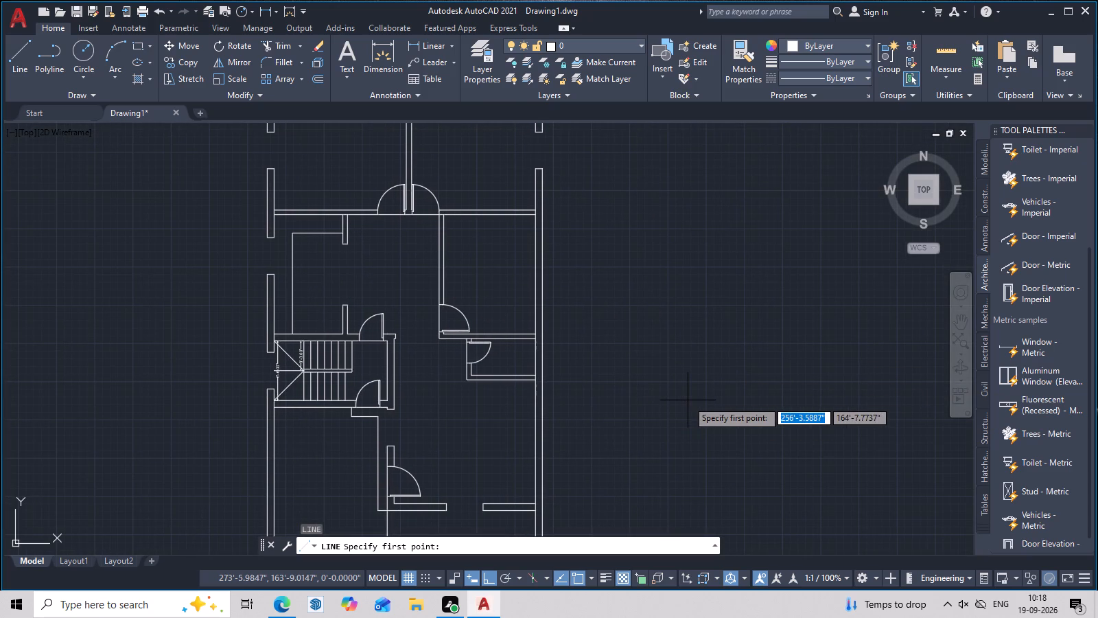
pyautogui.moveTo(680, 401); pyautogui.dragTo(745, 319, button='middle')
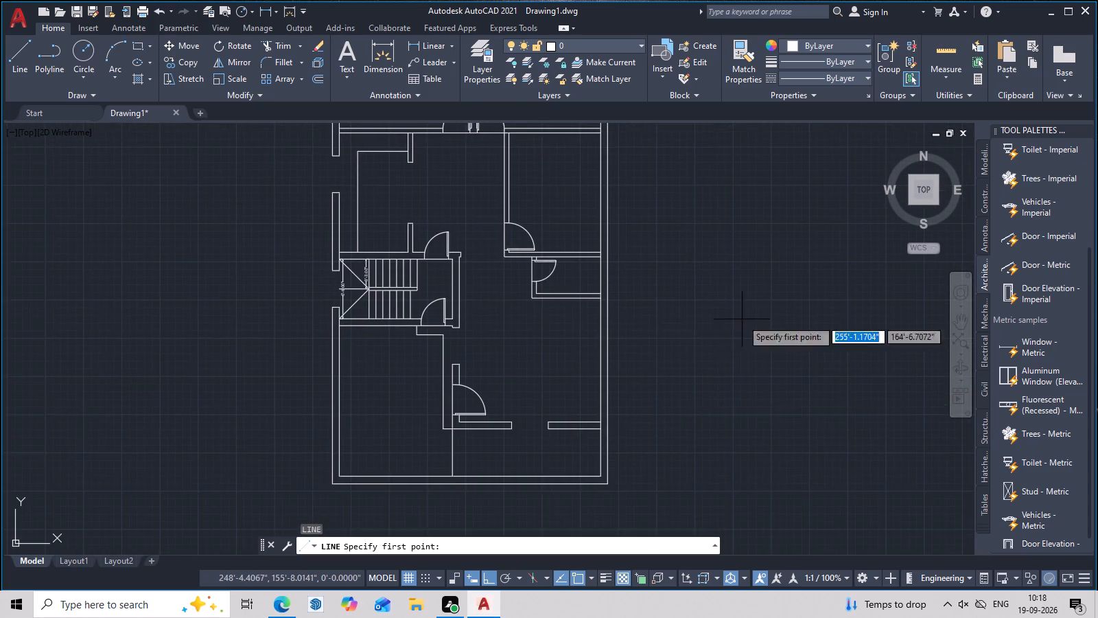
pyautogui.scroll(1, 637, 323)
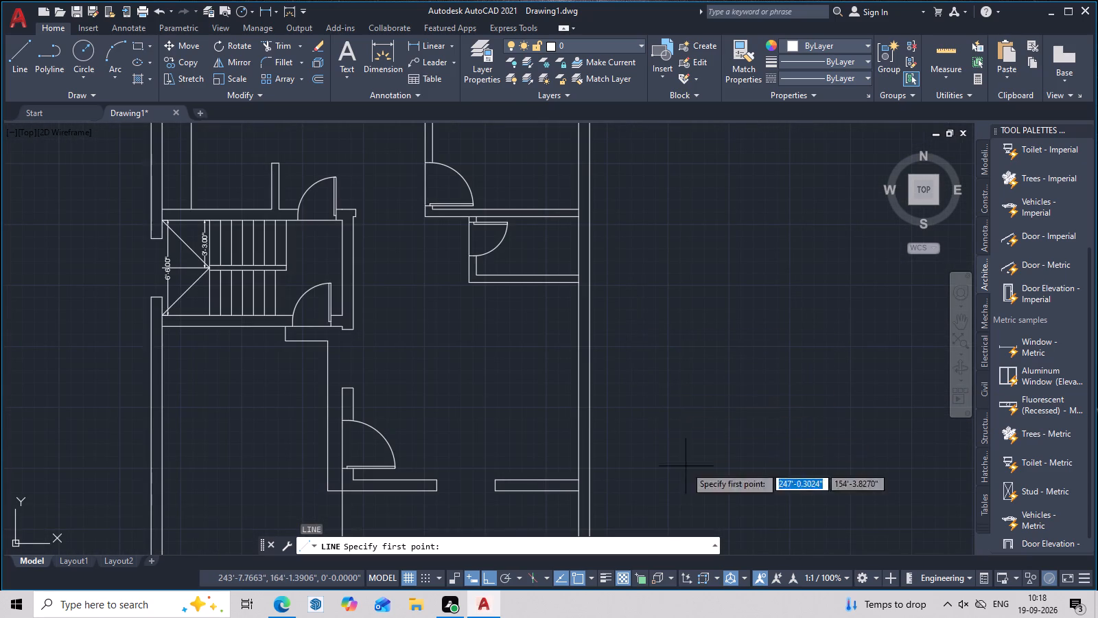
pyautogui.moveTo(687, 466); pyautogui.dragTo(718, 550, button='middle')
pyautogui.scroll(4, 590, 279)
pyautogui.moveTo(656, 408); pyautogui.dragTo(690, 306, button='middle')
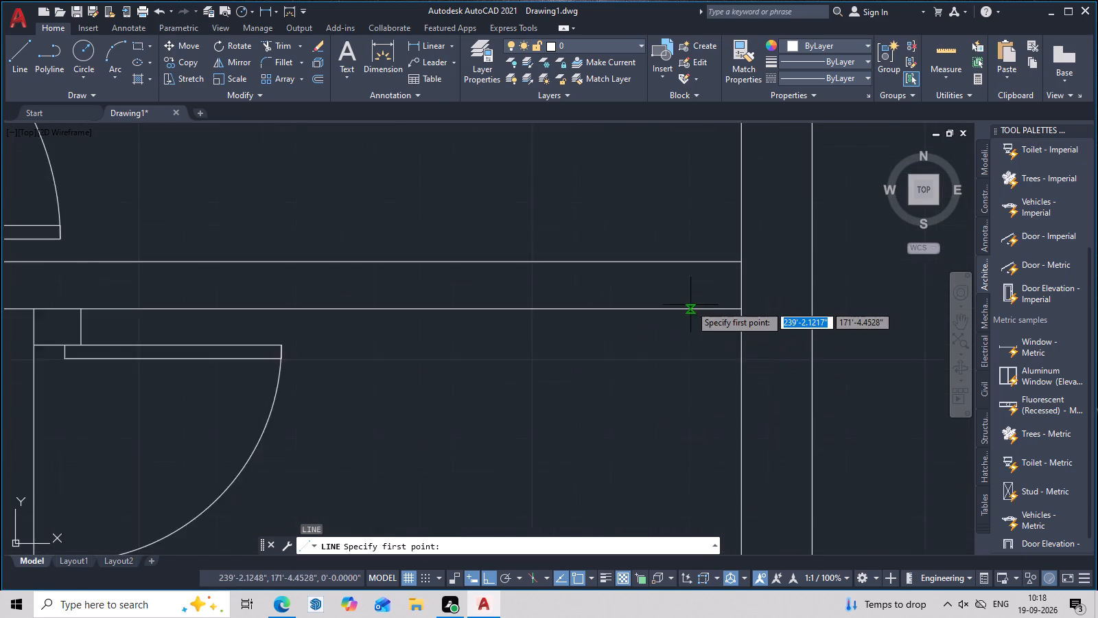
pyautogui.scroll(-4, 690, 305)
pyautogui.moveTo(708, 334); pyautogui.dragTo(721, 478, button='middle')
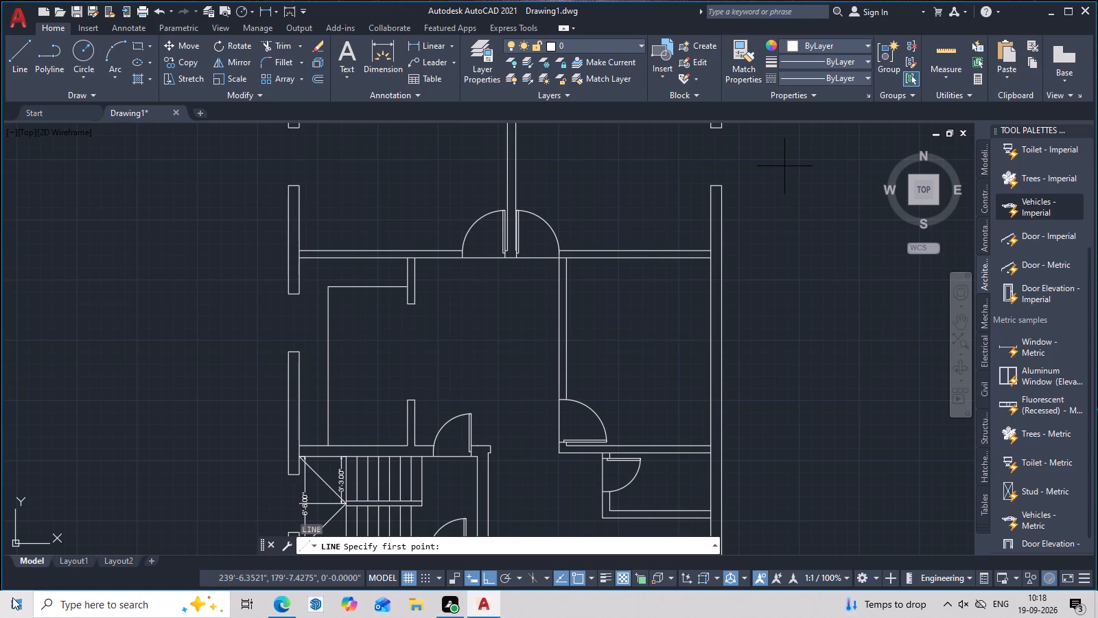
pyautogui.moveTo(675, 316); pyautogui.dragTo(651, 161, button='middle')
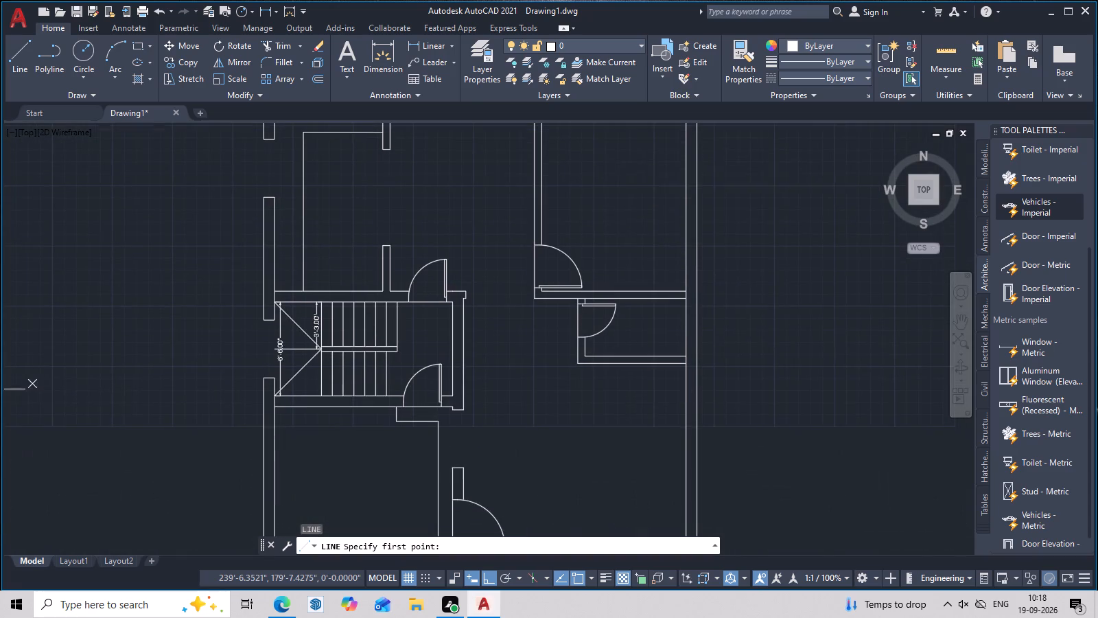
pyautogui.moveTo(690, 333); pyautogui.dragTo(720, 436, button='middle')
pyautogui.scroll(3, 720, 436)
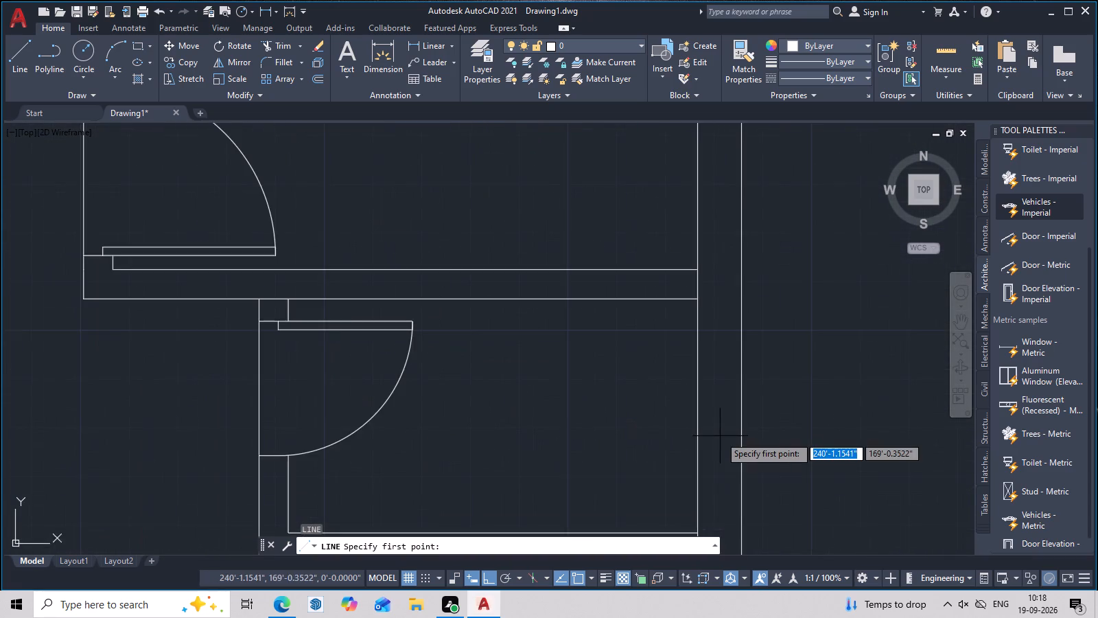
pyautogui.scroll(-7, 720, 436)
pyautogui.moveTo(721, 450); pyautogui.dragTo(548, 413, button='middle')
pyautogui.scroll(7, 541, 402)
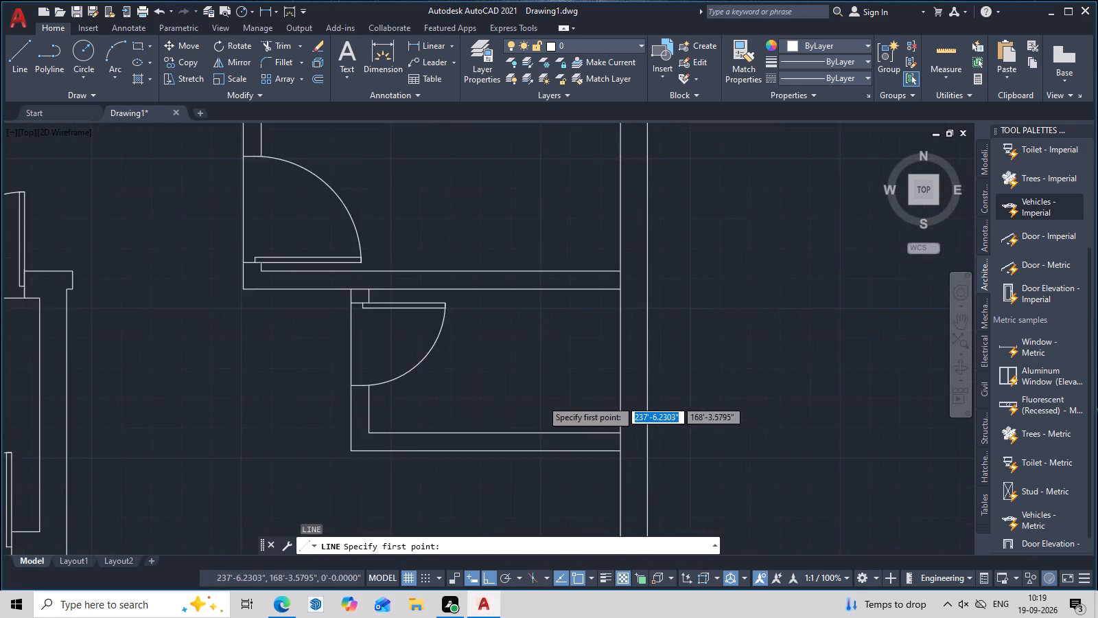
pyautogui.moveTo(668, 417); pyautogui.dragTo(660, 372, button='middle')
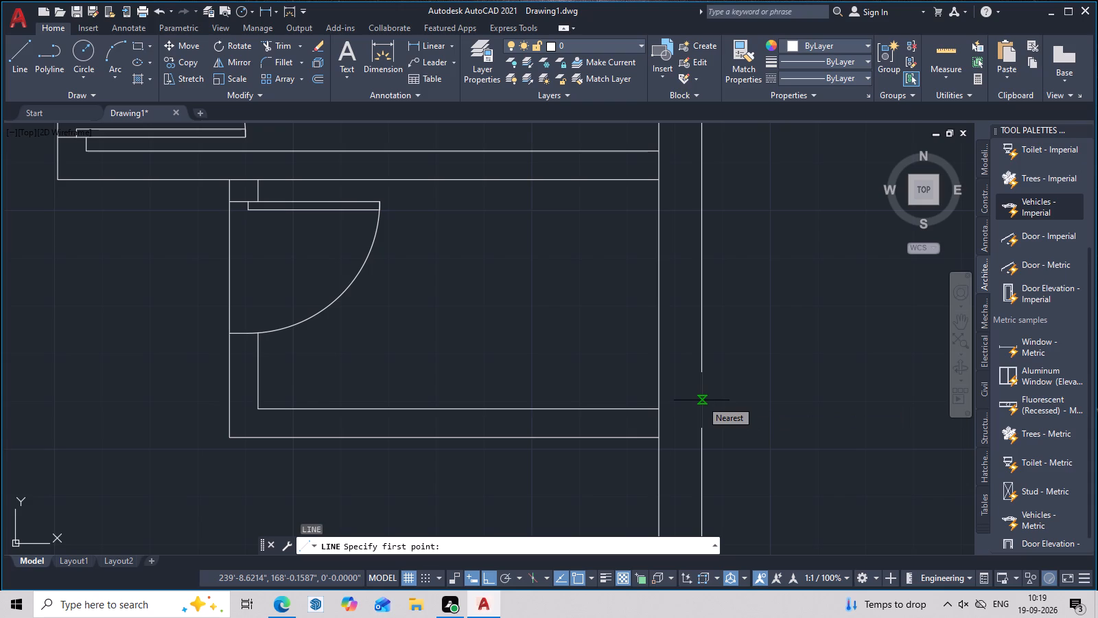
pyautogui.moveTo(687, 358); pyautogui.dragTo(705, 343, button='middle')
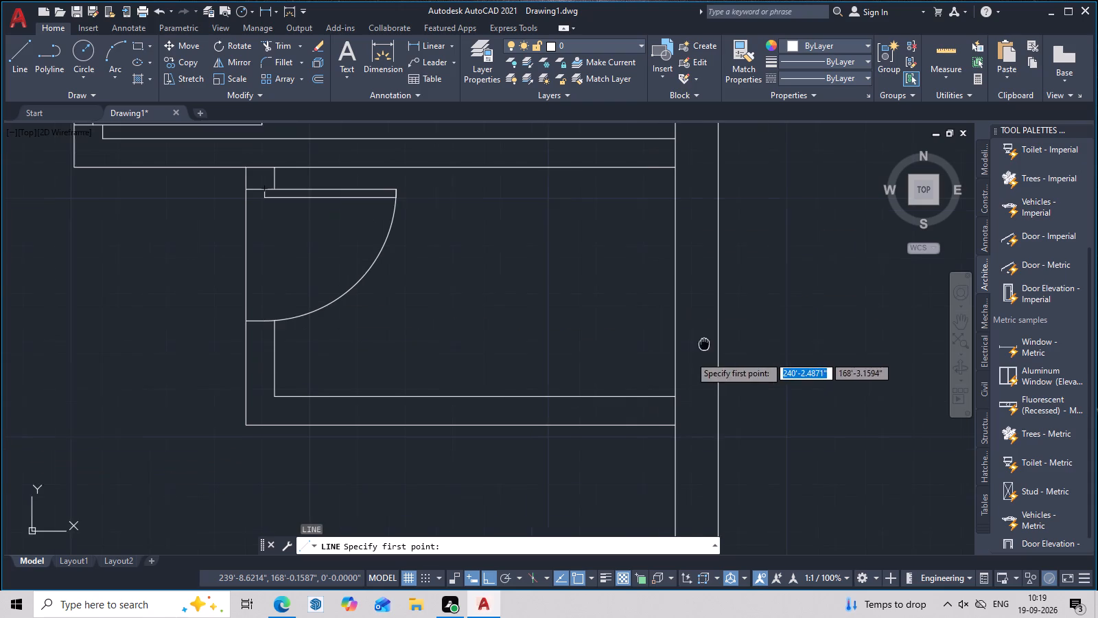
pyautogui.moveTo(705, 343); pyautogui.dragTo(705, 343, button='middle')
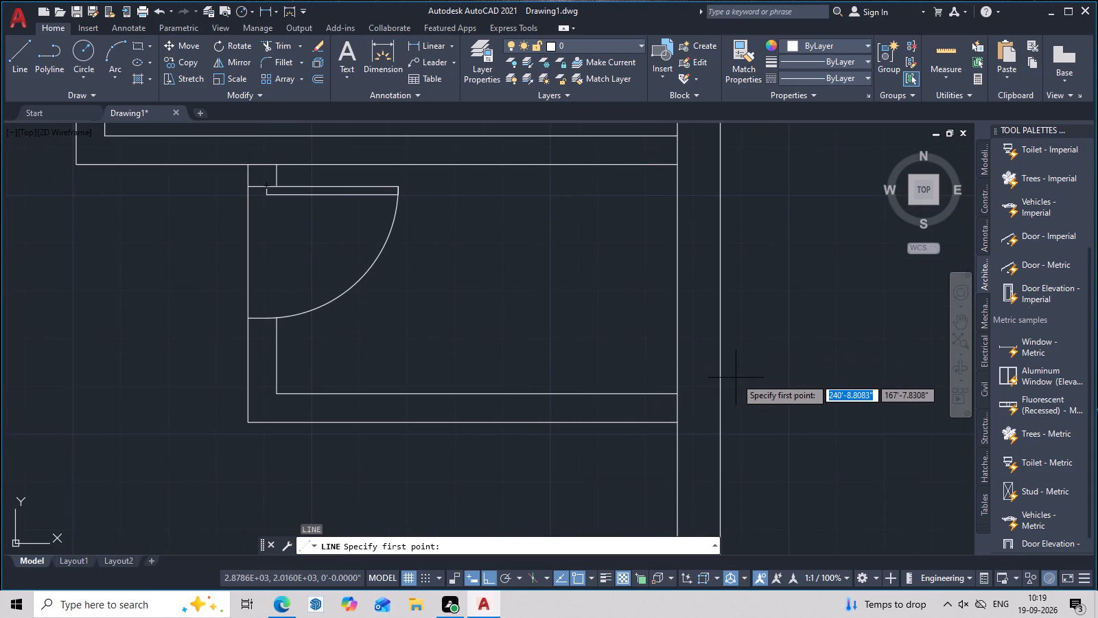
# Draw a line across the right outer wall, starting midway between the small right-hand room's upper and lower inner corners.
pyautogui.write('l')
pyautogui.press('space')
pyautogui.press('Escape')
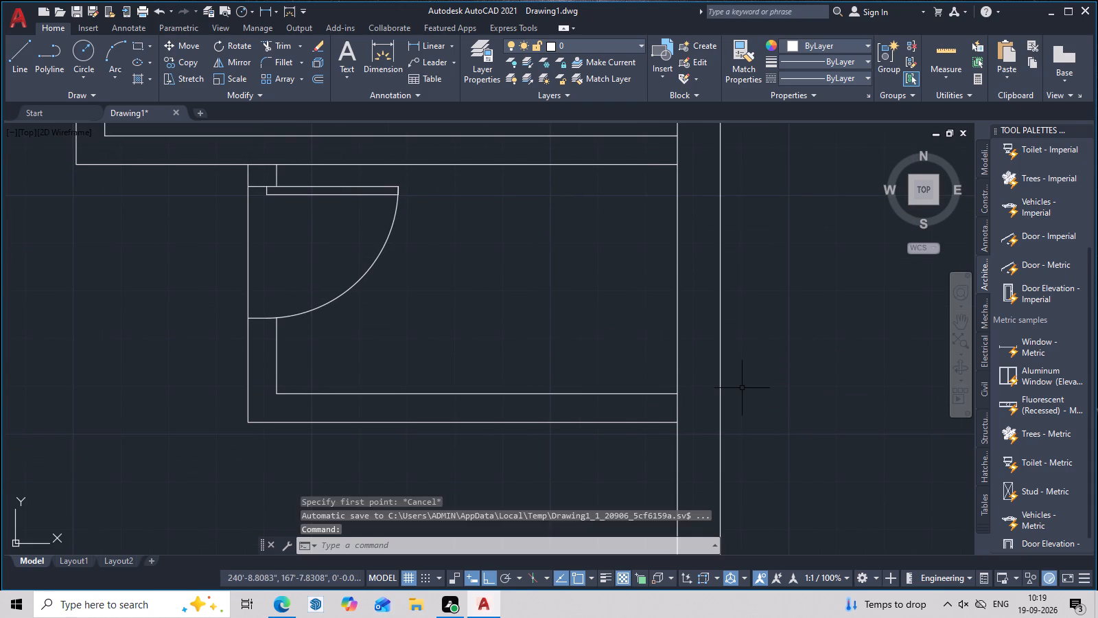
pyautogui.write('l')
pyautogui.press('space')
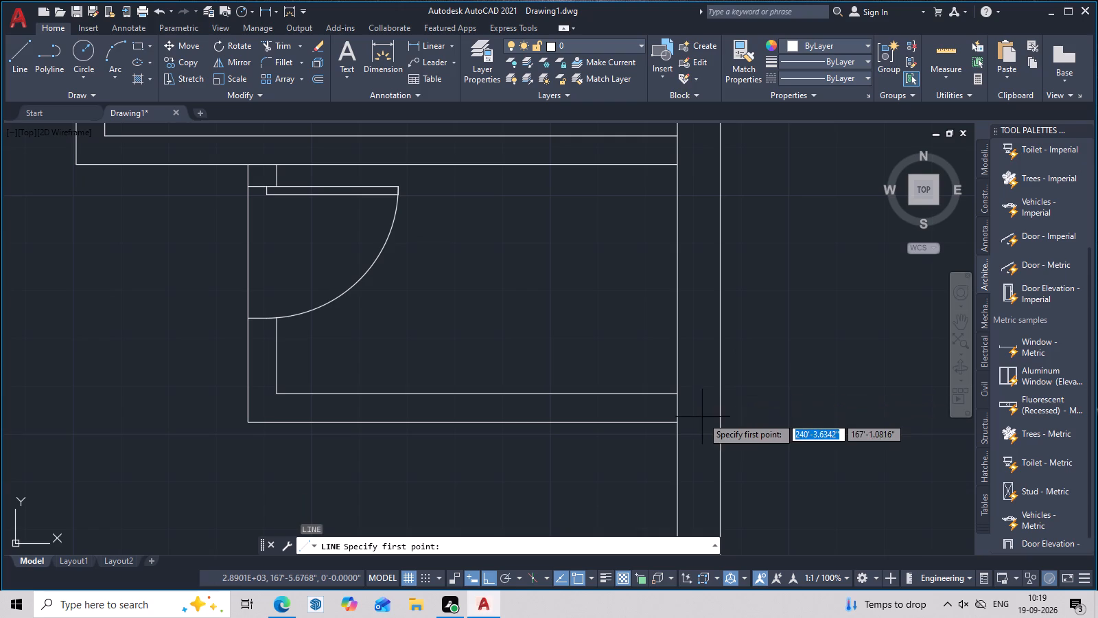
pyautogui.write('m2')
pyautogui.press('p')
pyautogui.press('space')
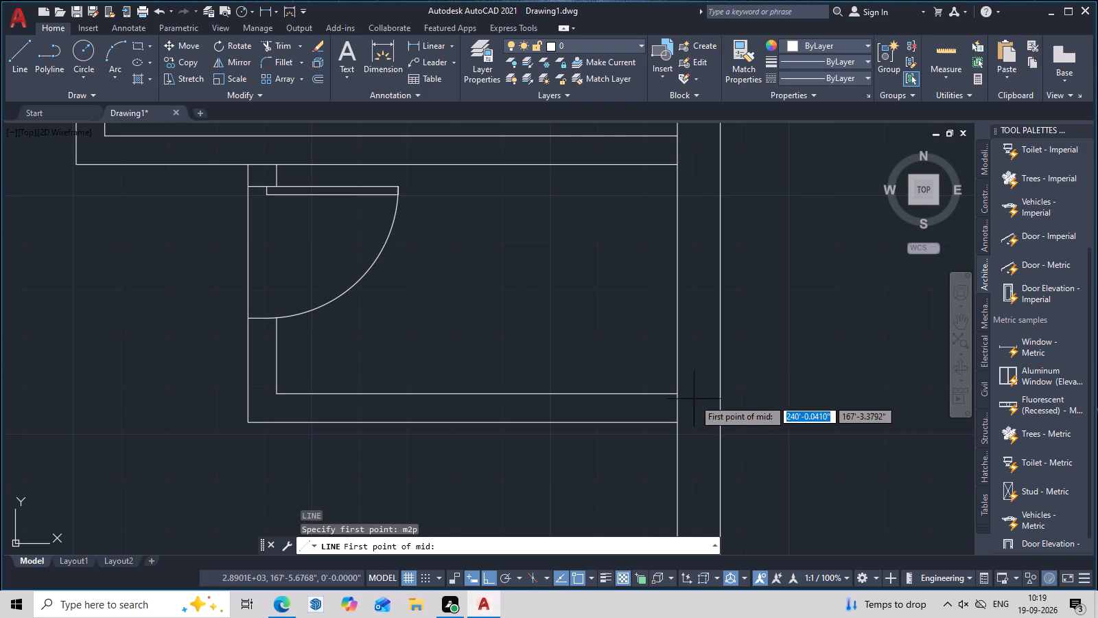
pyautogui.click(673, 398)
pyautogui.click(673, 163)
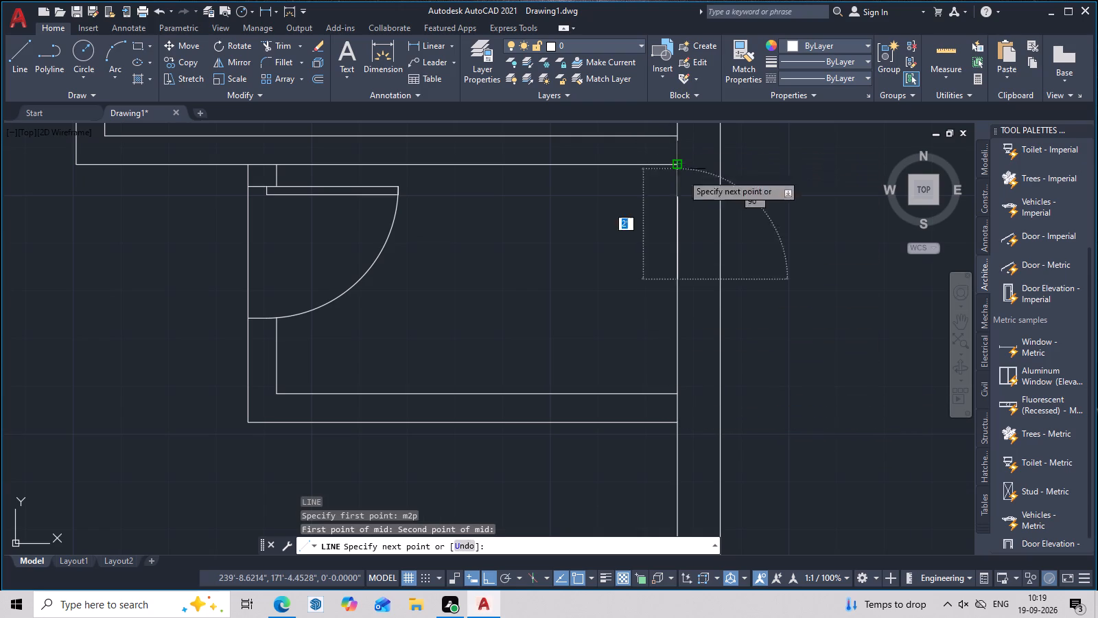
pyautogui.click(721, 277)
pyautogui.press('Escape')
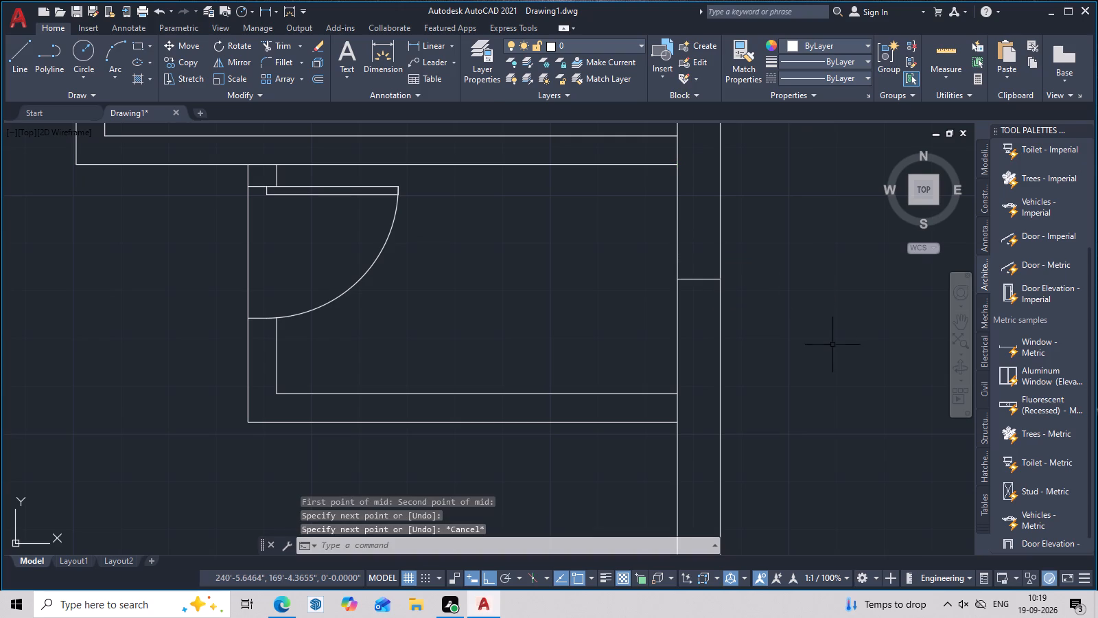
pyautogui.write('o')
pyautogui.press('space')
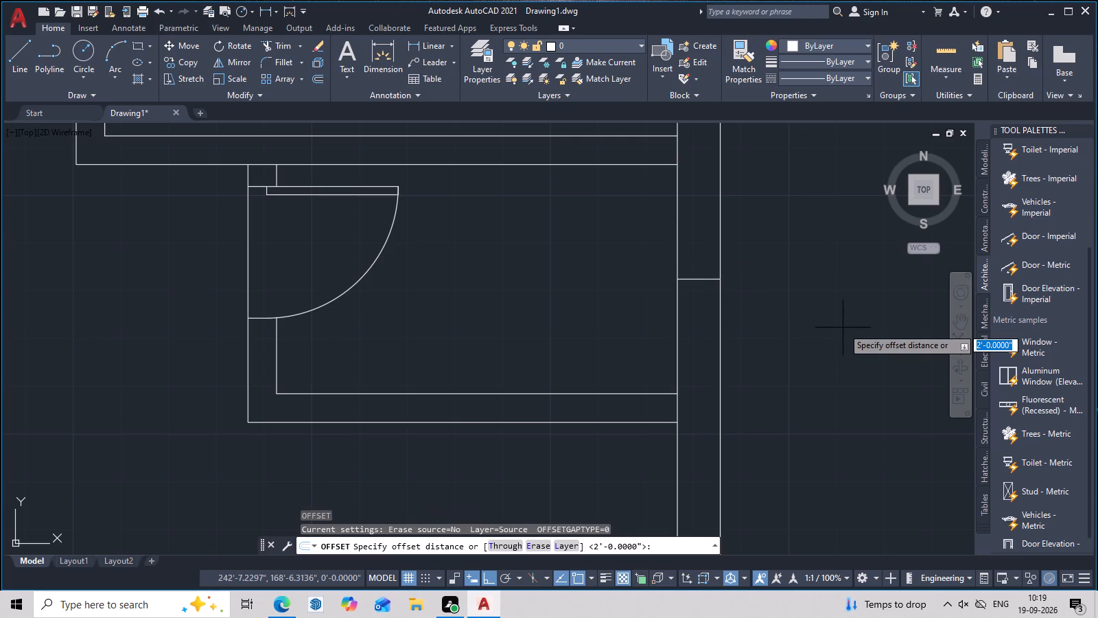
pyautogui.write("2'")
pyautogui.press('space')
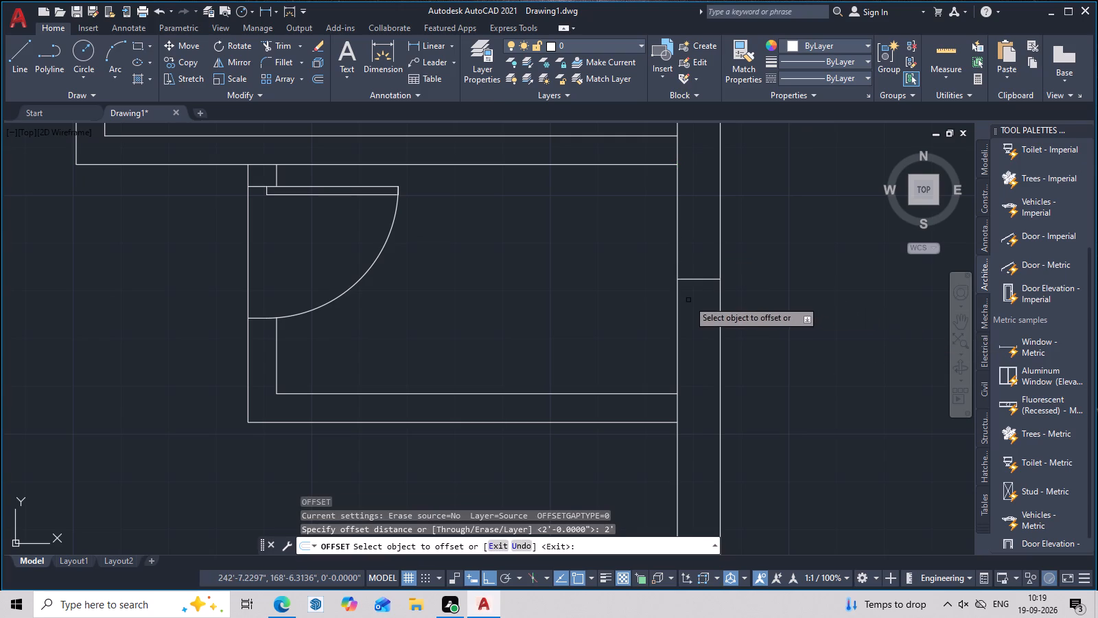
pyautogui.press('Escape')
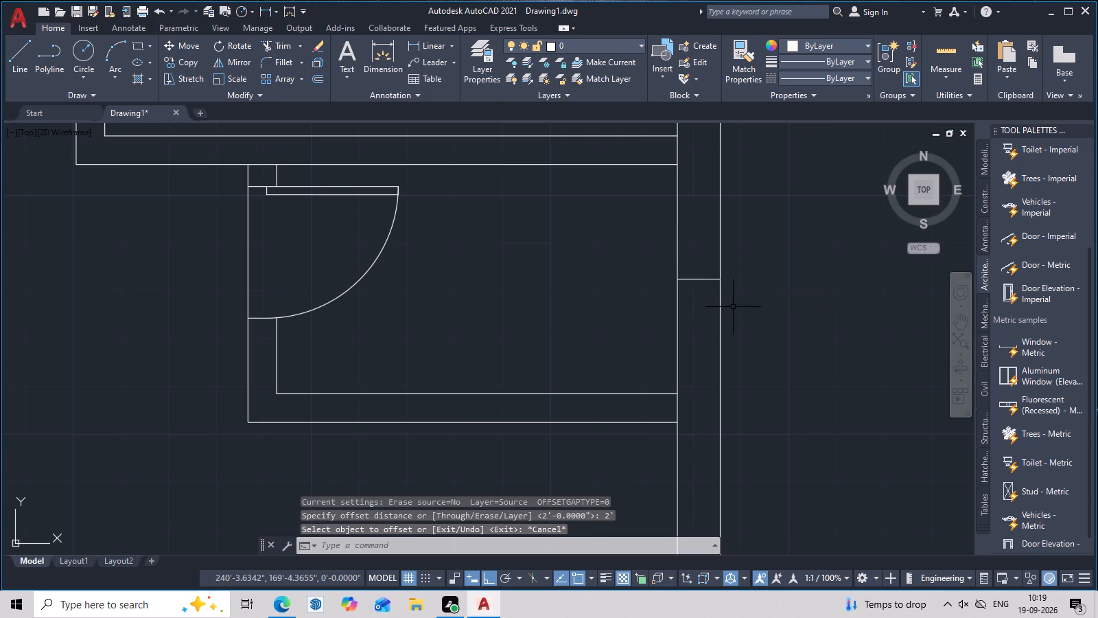
# Offset the cross line in the right outer wall by 1' to both its upper and lower sides.
pyautogui.write("o 1'")
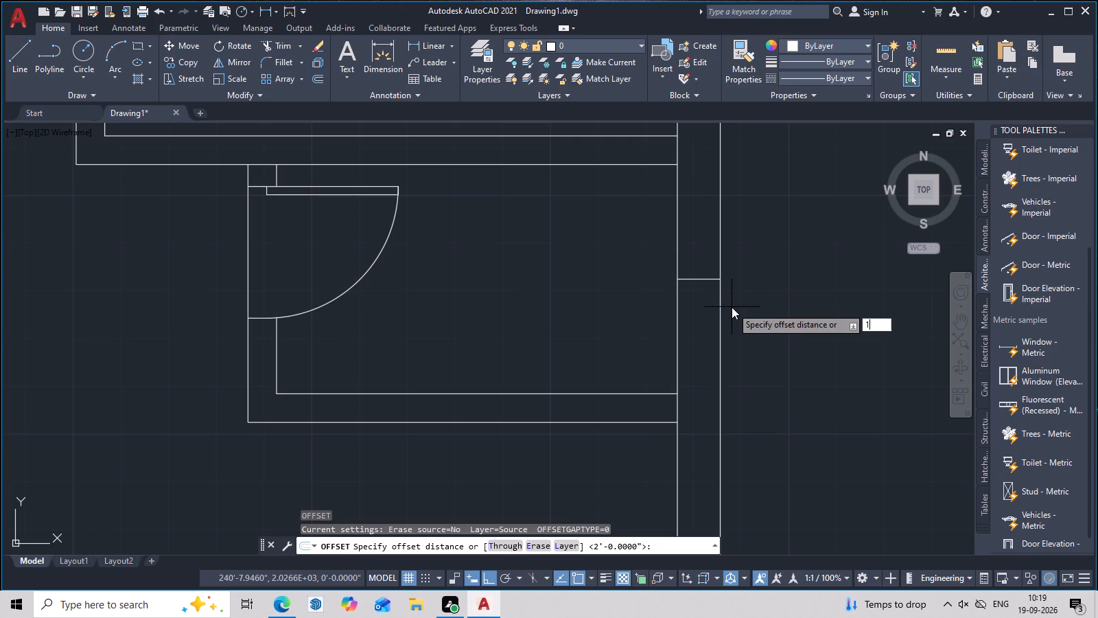
pyautogui.press('space')
pyautogui.click(701, 281)
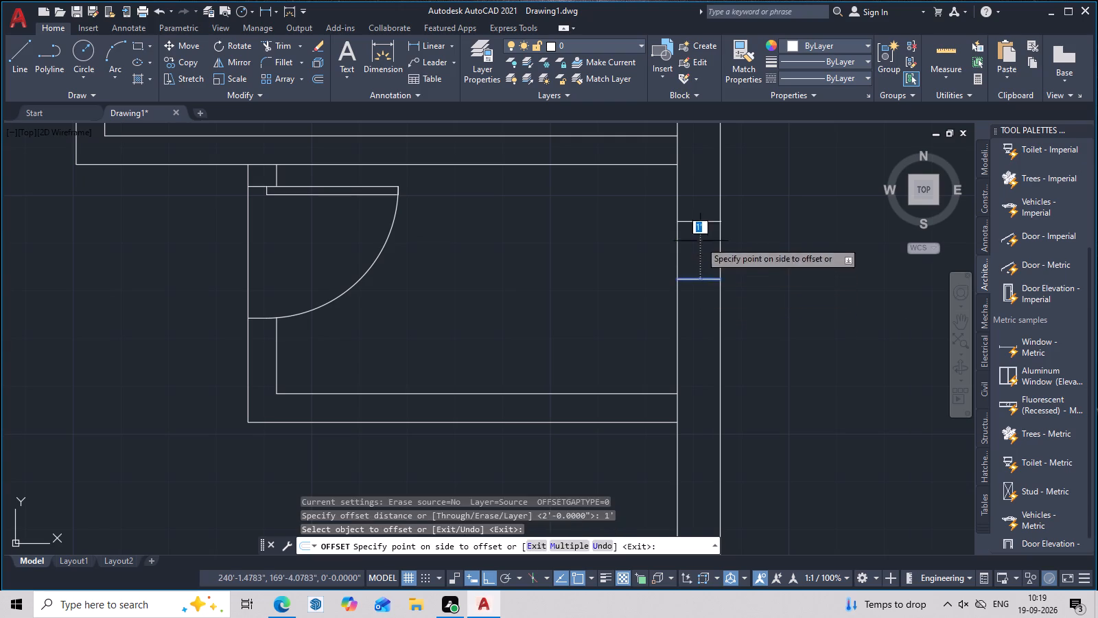
pyautogui.click(699, 214)
pyautogui.click(703, 279)
pyautogui.click(710, 327)
pyautogui.press('Escape')
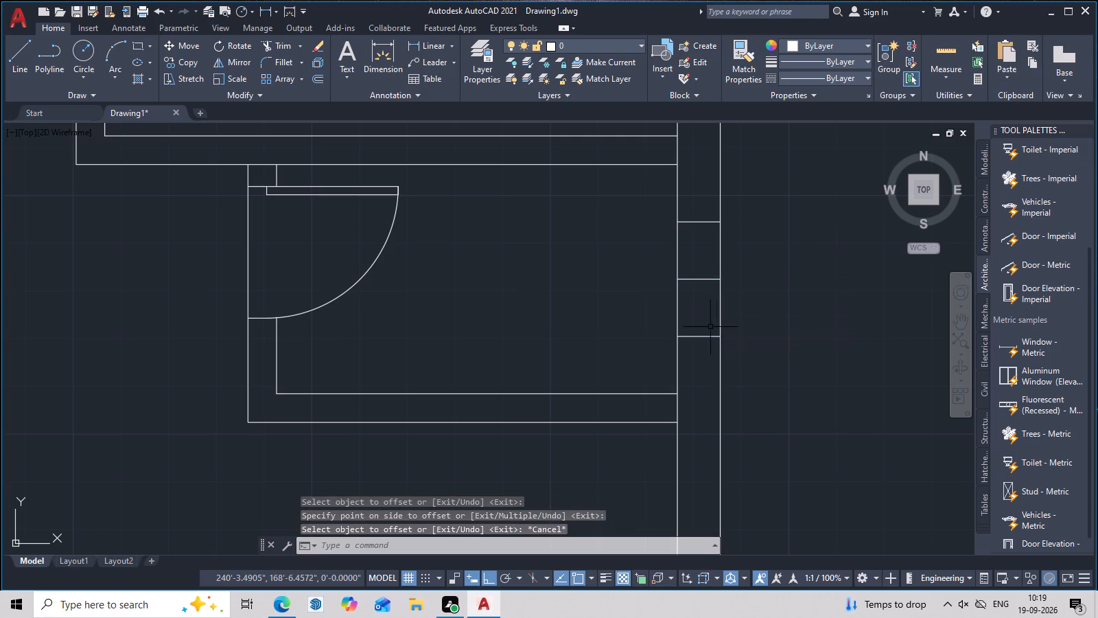
# Trim both faces of the right outer wall between the outer cross lines and remove the middle line, opening a 2' gap.
pyautogui.write('tr')
pyautogui.press('space')
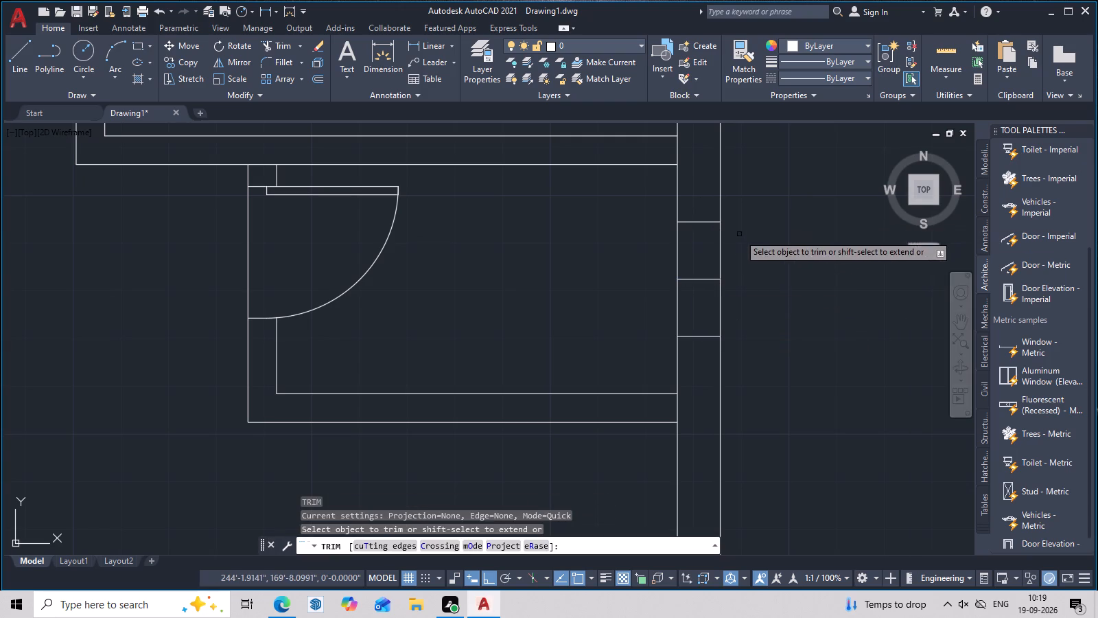
pyautogui.click(725, 248)
pyautogui.click(716, 251)
pyautogui.moveTo(679, 260); pyautogui.dragTo(672, 264)
pyautogui.moveTo(734, 279); pyautogui.dragTo(622, 304)
pyautogui.moveTo(699, 275); pyautogui.dragTo(699, 282)
pyautogui.scroll(-2, 702, 285)
pyautogui.moveTo(705, 285); pyautogui.dragTo(721, 285, button='middle')
pyautogui.press('Escape')
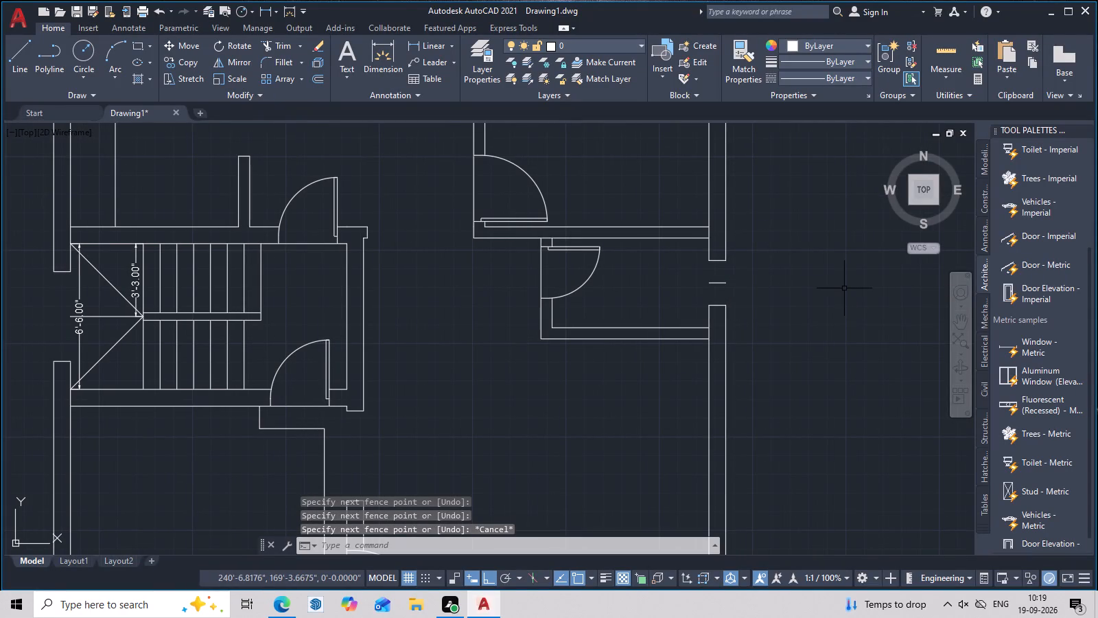
pyautogui.moveTo(850, 336); pyautogui.dragTo(841, 356, button='middle')
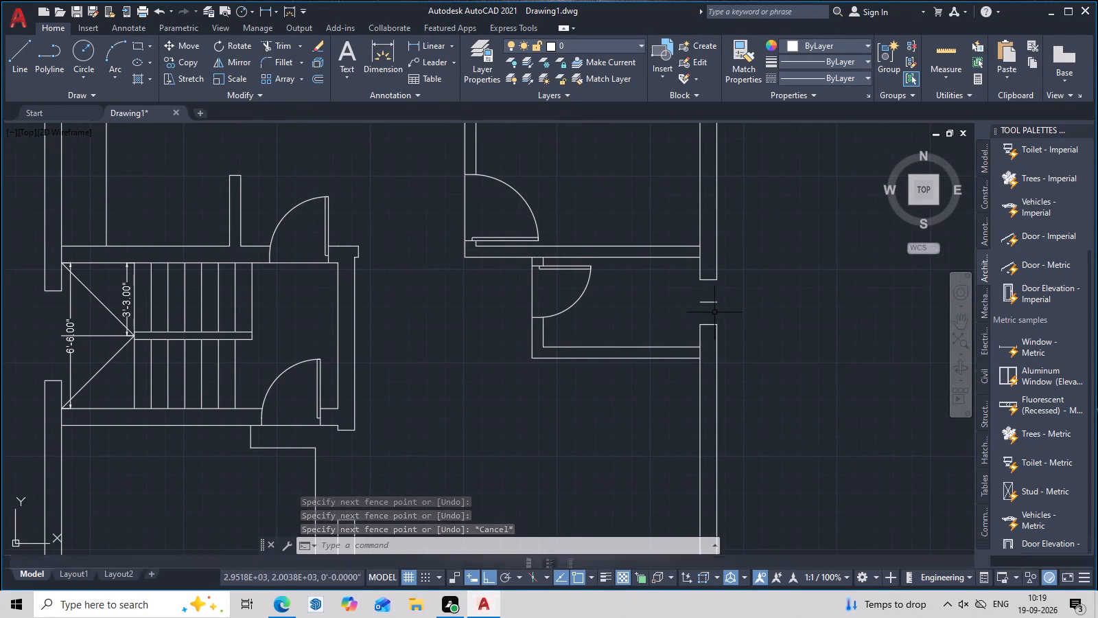
pyautogui.write('tr')
pyautogui.press('space')
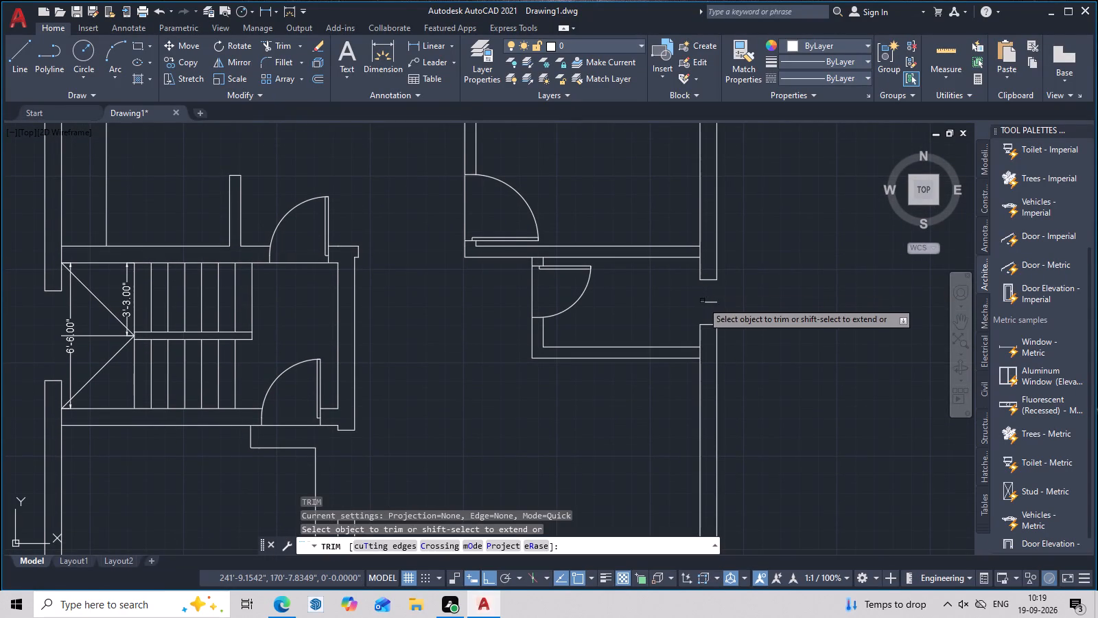
pyautogui.click(707, 302)
# Examine the right outer wall below the small room for the next opening location.
pyautogui.scroll(-3, 754, 310)
pyautogui.moveTo(784, 341); pyautogui.dragTo(764, 284, button='middle')
pyautogui.moveTo(773, 321); pyautogui.dragTo(768, 275, button='middle')
pyautogui.moveTo(736, 288); pyautogui.dragTo(708, 292, button='middle')
pyautogui.scroll(3, 708, 292)
pyautogui.moveTo(713, 307); pyautogui.dragTo(801, 477, button='middle')
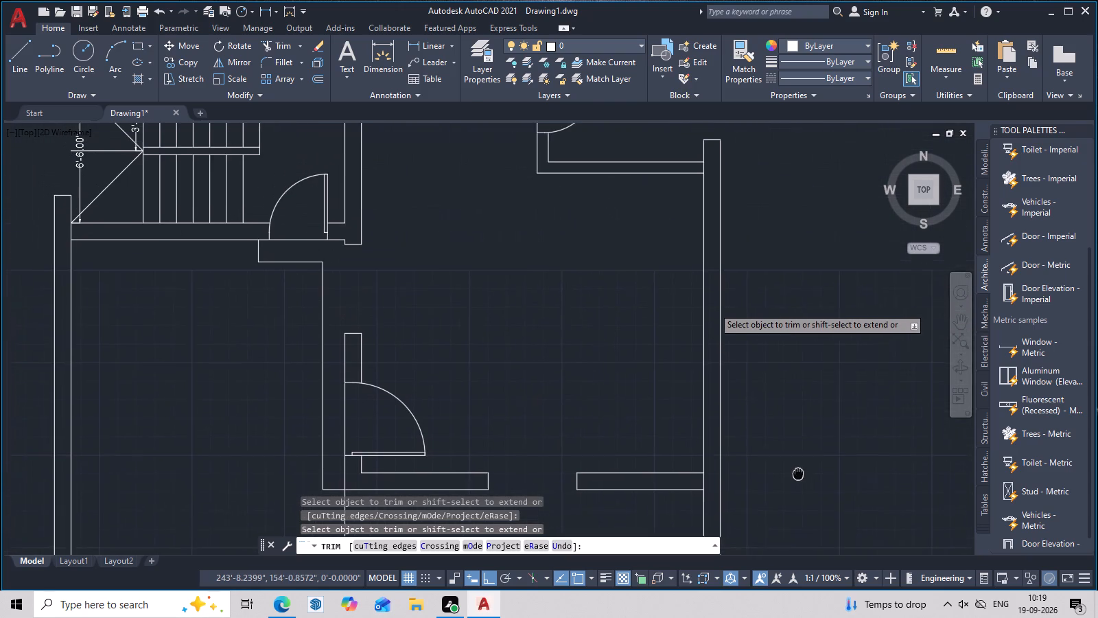
pyautogui.moveTo(801, 477); pyautogui.dragTo(804, 479, button='middle')
pyautogui.moveTo(781, 387); pyautogui.dragTo(786, 368, button='middle')
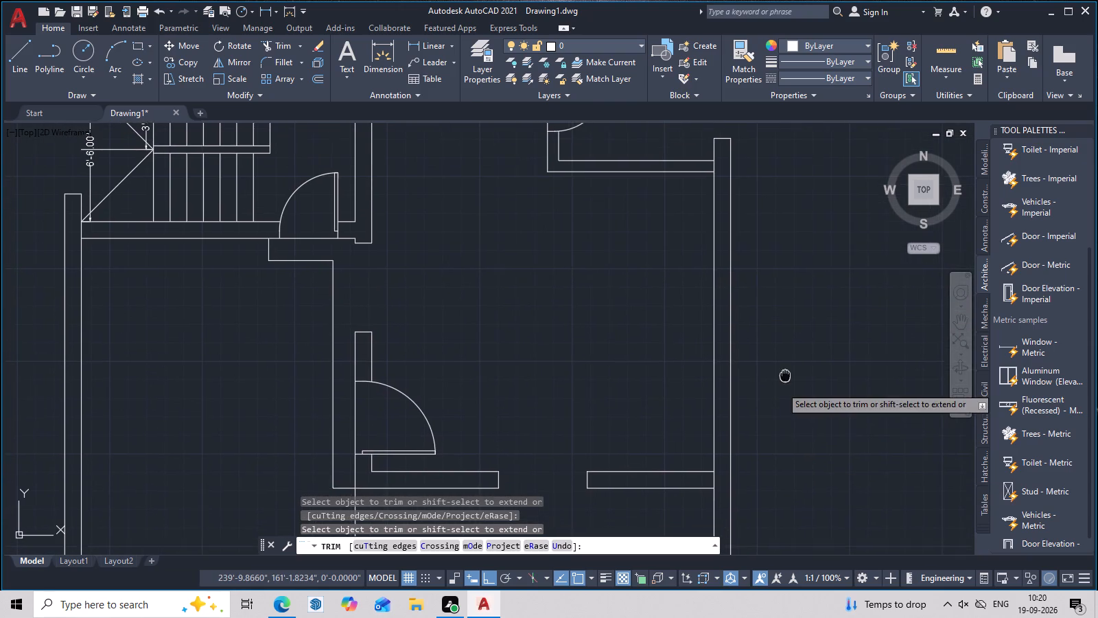
pyautogui.moveTo(786, 368); pyautogui.dragTo(790, 341, button='middle')
pyautogui.moveTo(790, 352); pyautogui.dragTo(793, 397, button='middle')
pyautogui.moveTo(775, 339); pyautogui.dragTo(782, 366, button='middle')
pyautogui.press('Escape')
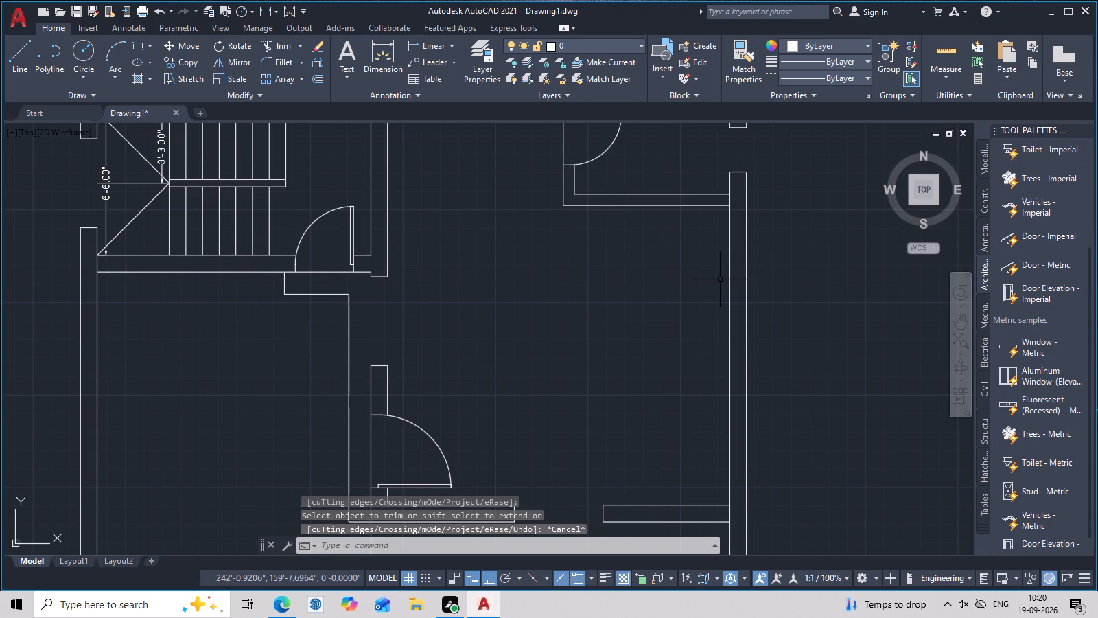
# Draw a line across the right outer wall, starting midway between the small room's lower outer corner and the top of the horizontal wall below.
pyautogui.write('l m2p')
pyautogui.press('space')
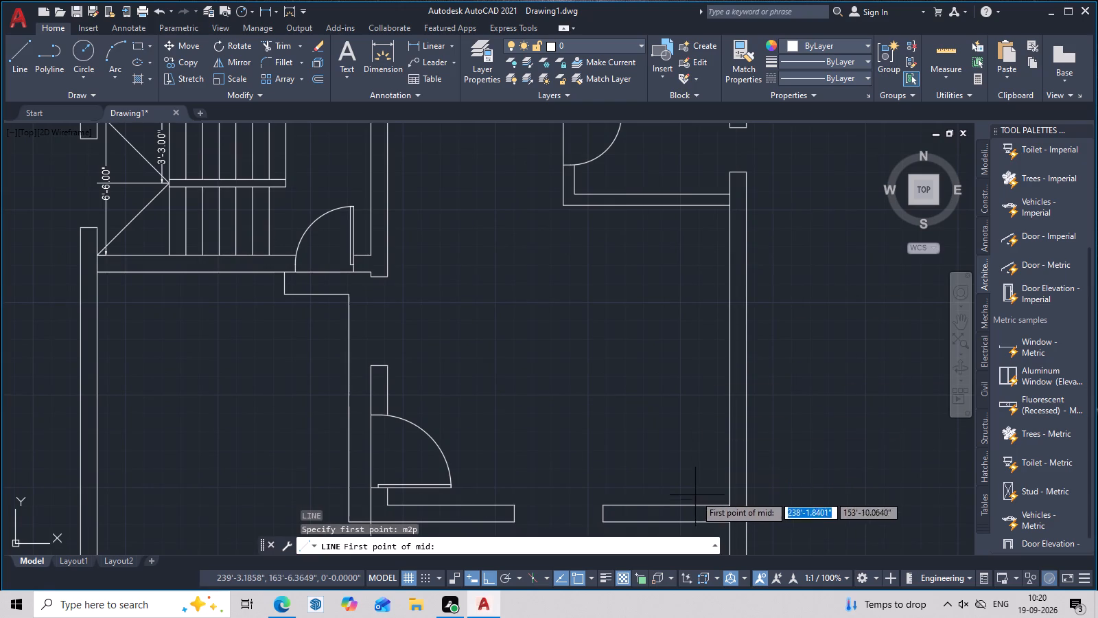
pyautogui.click(726, 505)
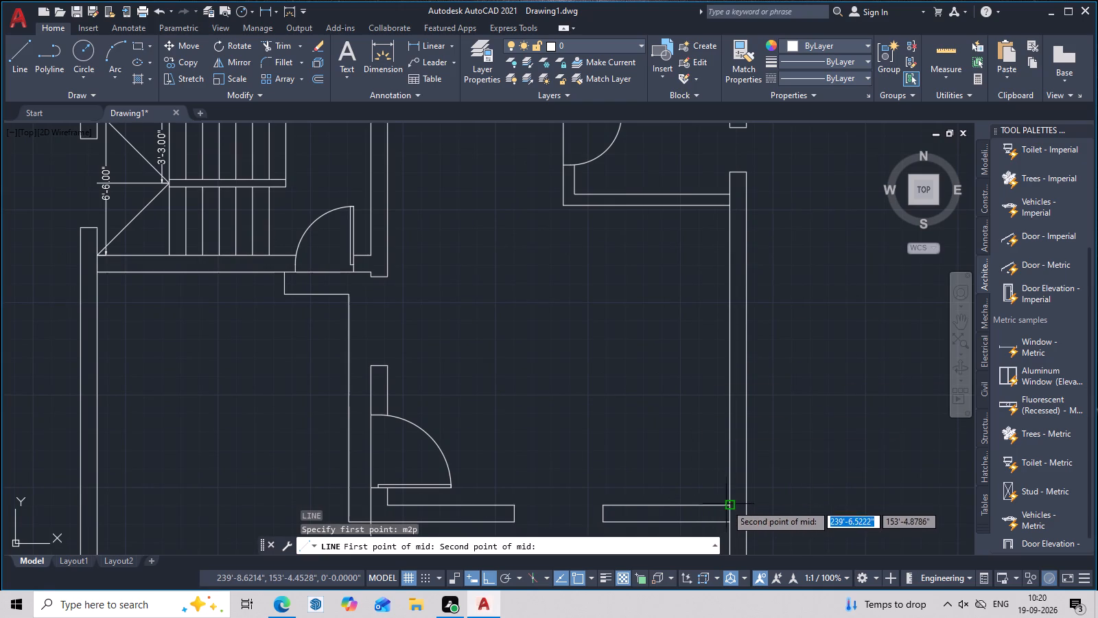
pyautogui.click(732, 209)
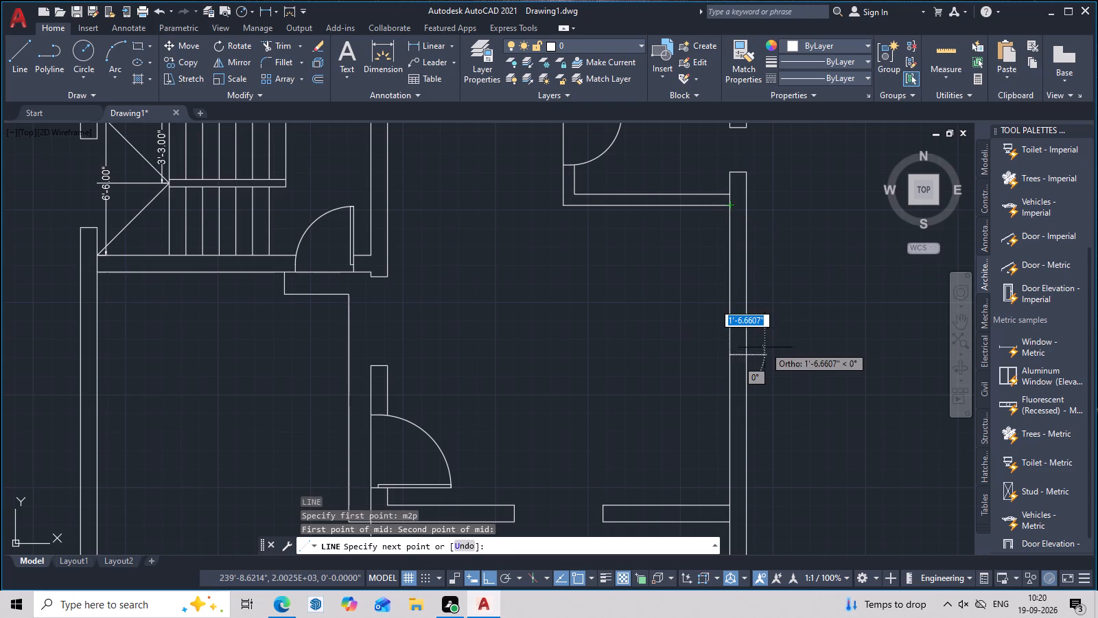
pyautogui.click(744, 358)
pyautogui.middleClick(768, 372)
pyautogui.press('Escape')
pyautogui.scroll(1, 782, 371)
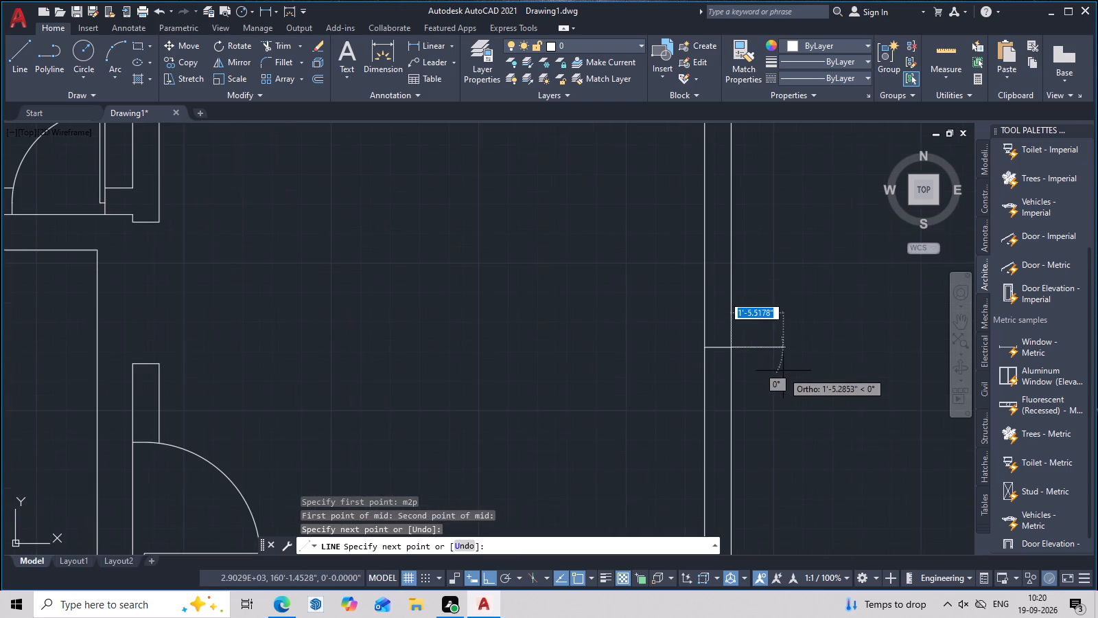
pyautogui.press('Escape')
pyautogui.press('Escape')
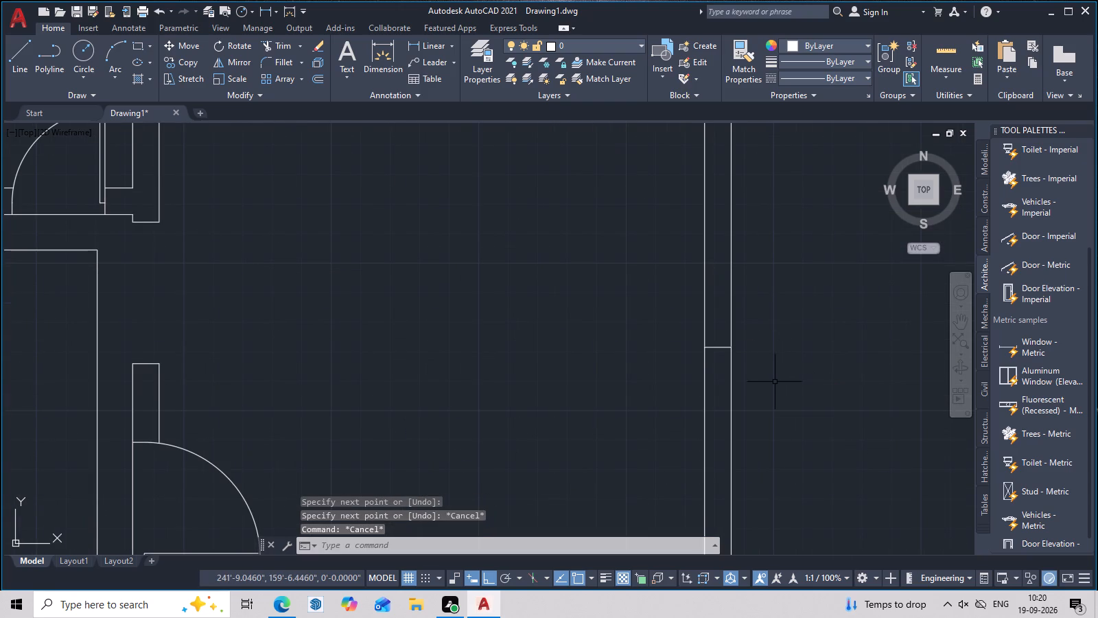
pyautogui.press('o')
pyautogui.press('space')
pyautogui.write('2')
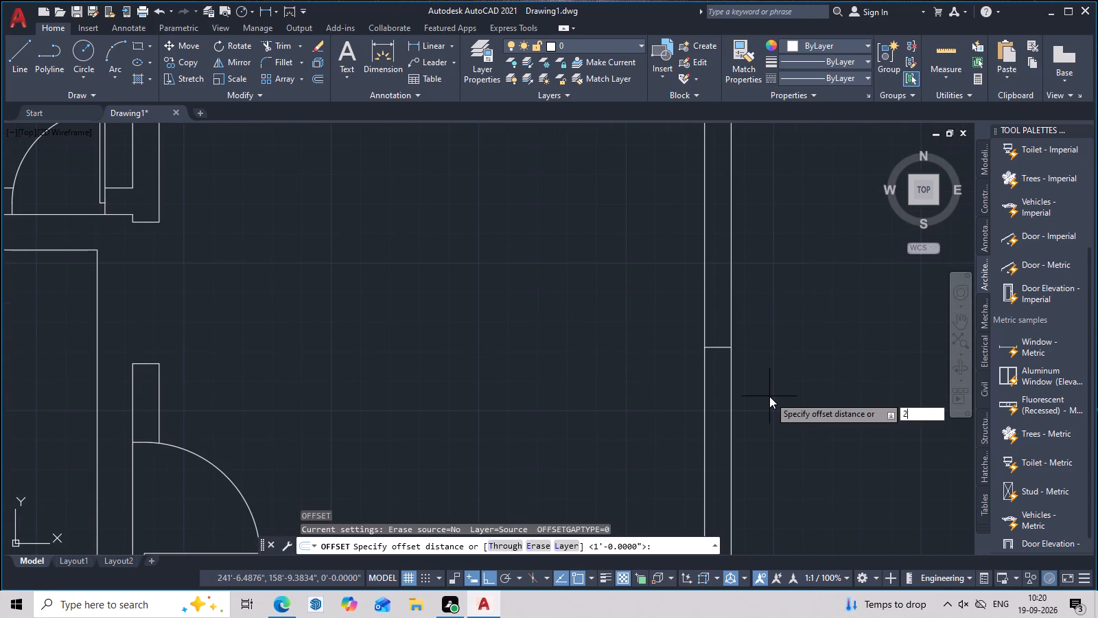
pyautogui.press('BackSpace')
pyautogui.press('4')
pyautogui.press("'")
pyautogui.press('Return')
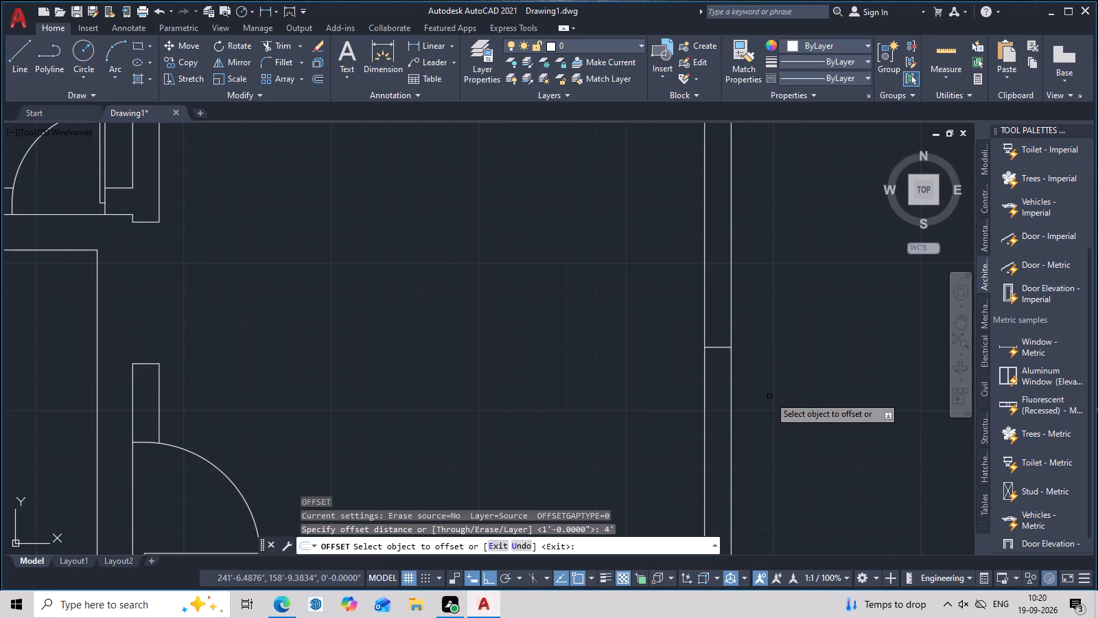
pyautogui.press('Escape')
# Offset the new cross line in the right outer wall by 2' to both its upper and lower sides.
pyautogui.press('space')
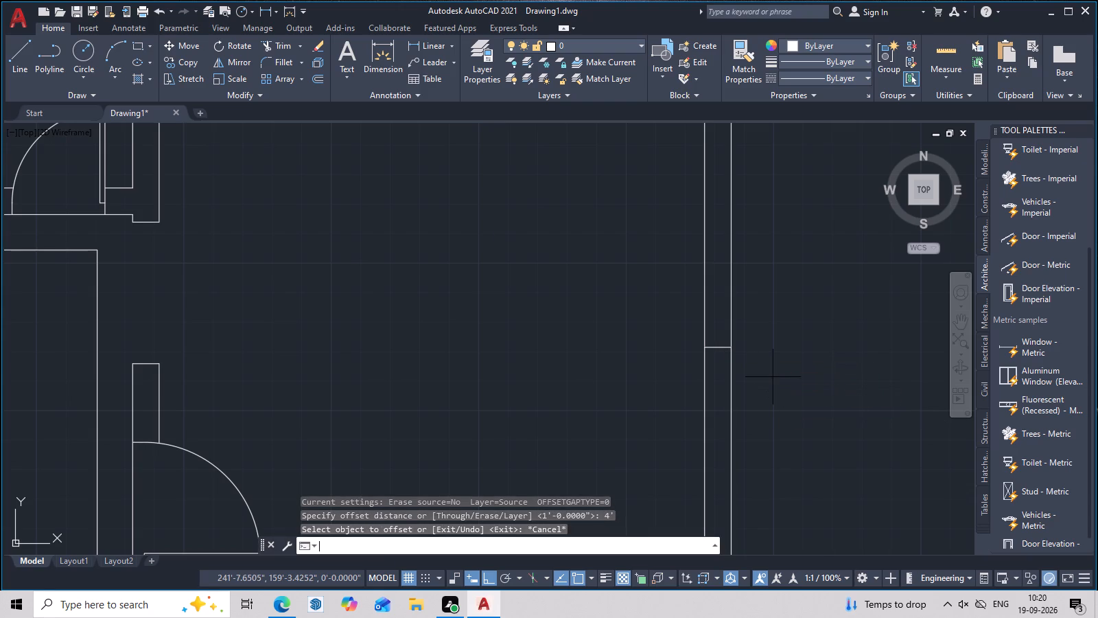
pyautogui.write("2'")
pyautogui.press('Return')
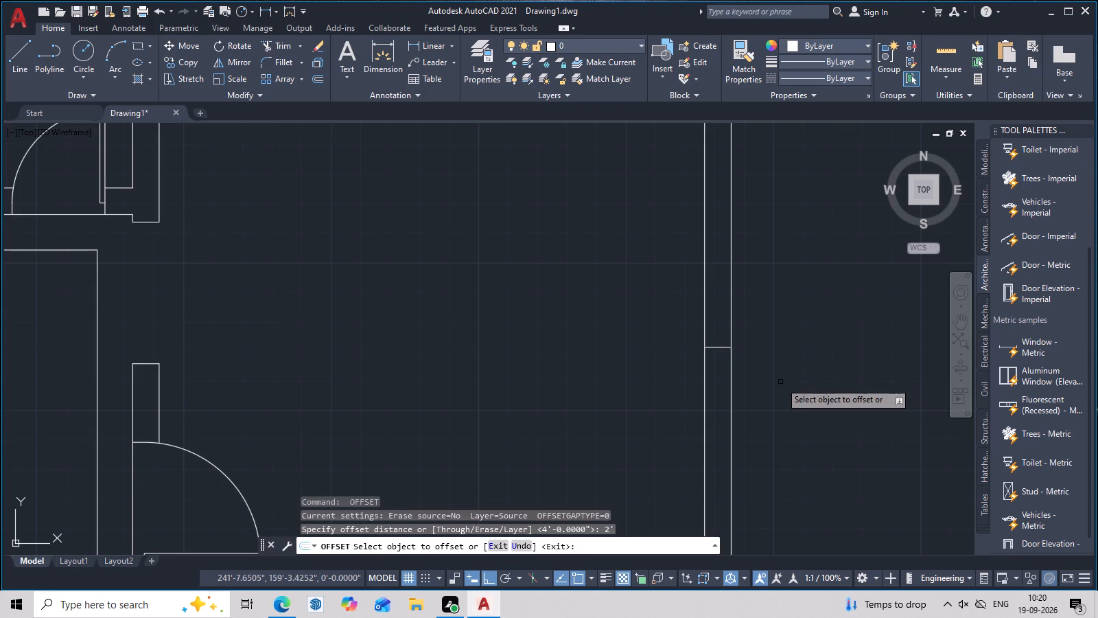
pyautogui.click(716, 347)
pyautogui.click(720, 258)
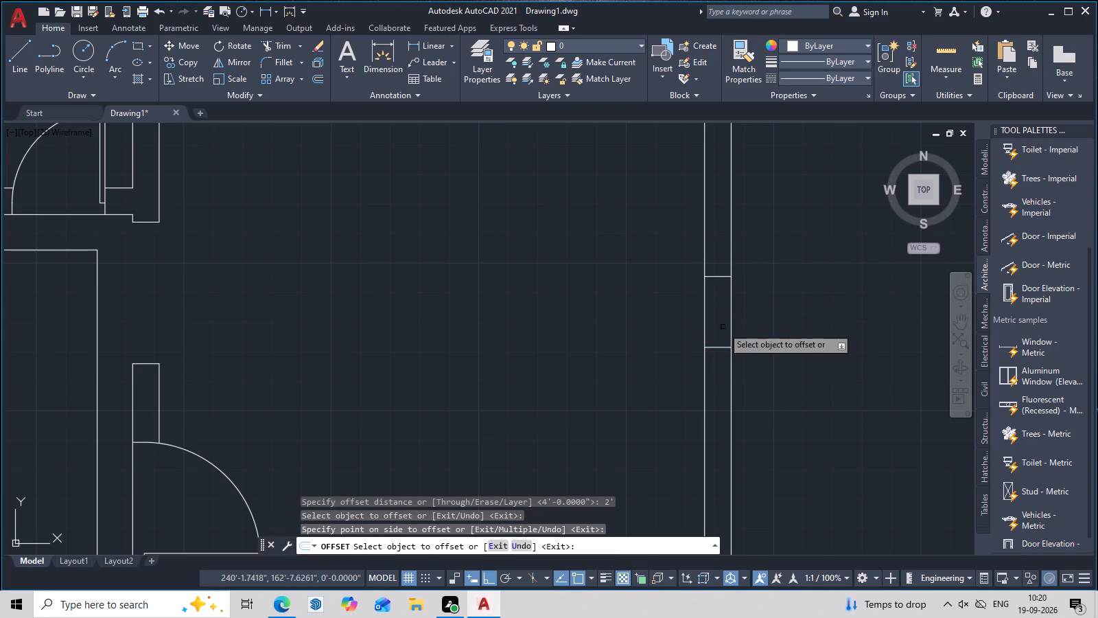
pyautogui.click(713, 347)
pyautogui.click(716, 393)
pyautogui.press('Escape')
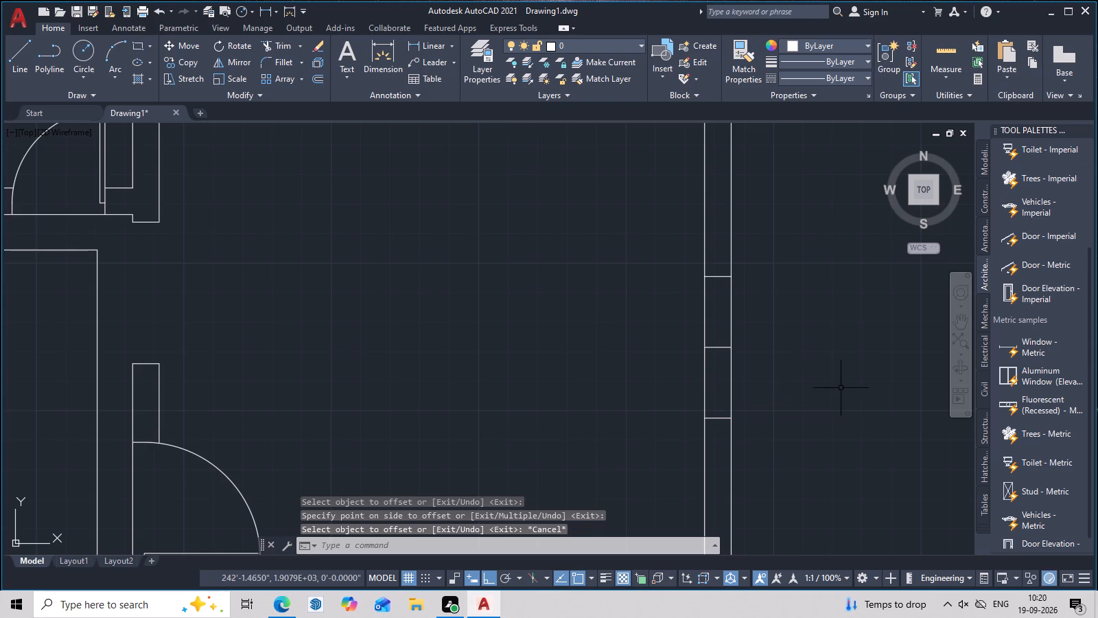
# Trim both right outer wall faces between the offset cross lines and remove the middle line, opening a 4' gap.
pyautogui.write('tr')
pyautogui.press('space')
pyautogui.click(727, 383)
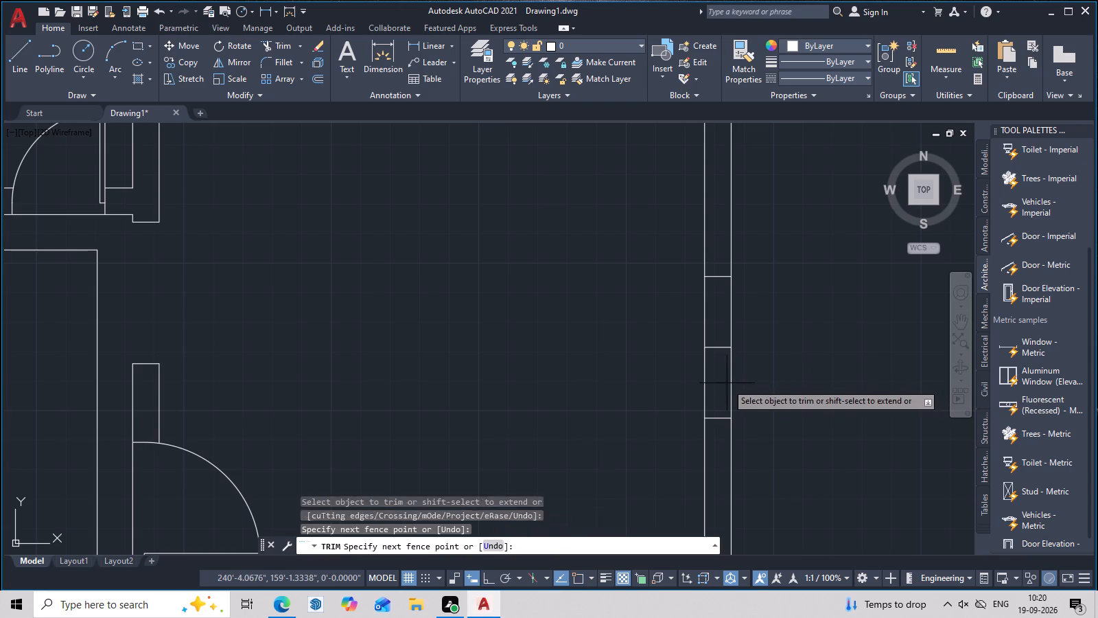
pyautogui.moveTo(752, 371); pyautogui.dragTo(729, 376)
pyautogui.moveTo(735, 367); pyautogui.dragTo(652, 380)
pyautogui.moveTo(723, 343); pyautogui.dragTo(661, 348)
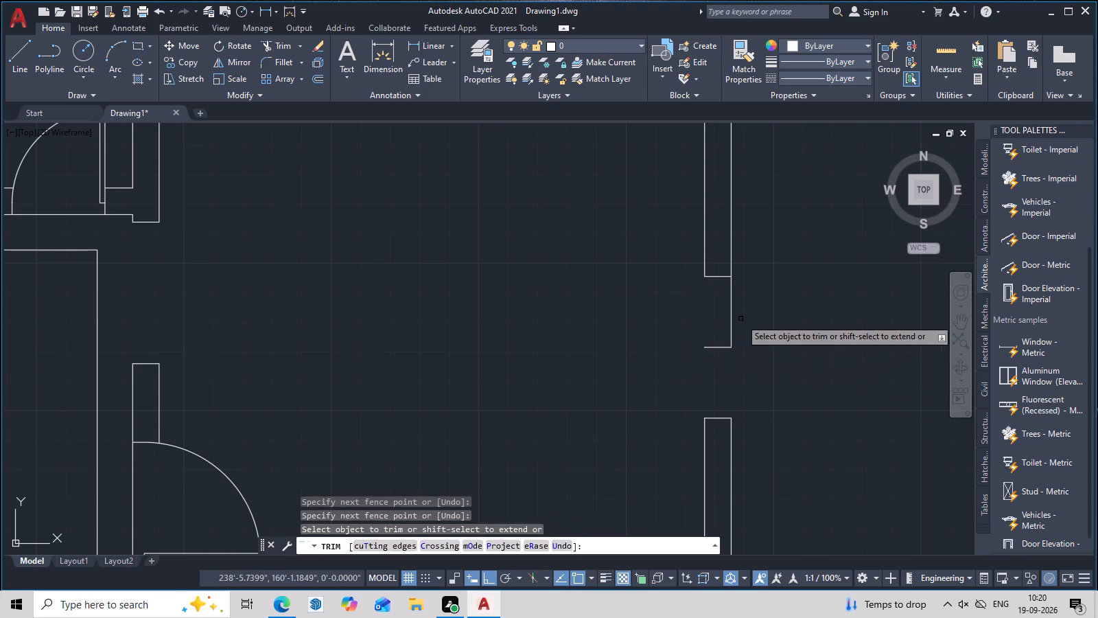
pyautogui.moveTo(736, 323); pyautogui.dragTo(695, 363)
pyautogui.moveTo(723, 354); pyautogui.dragTo(679, 388)
pyautogui.scroll(-3, 724, 352)
pyautogui.moveTo(764, 374); pyautogui.dragTo(800, 387, button='middle')
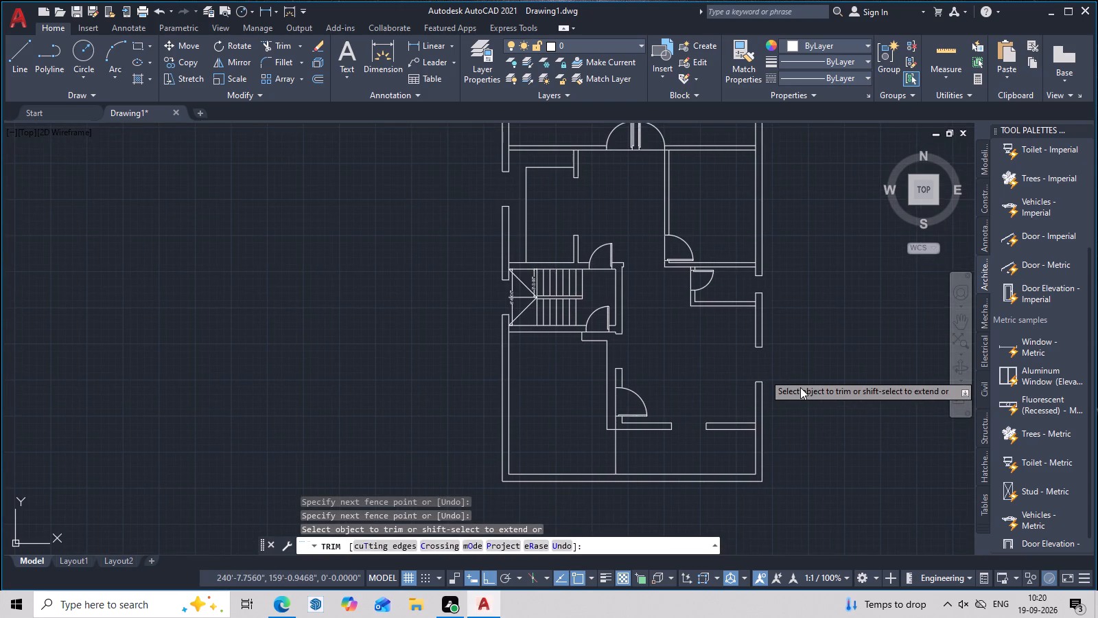
pyautogui.press('Escape')
# Review the whole floor plan and its outer wall openings, from the lower rooms up to the top wall.
pyautogui.moveTo(801, 389); pyautogui.dragTo(800, 368, button='middle')
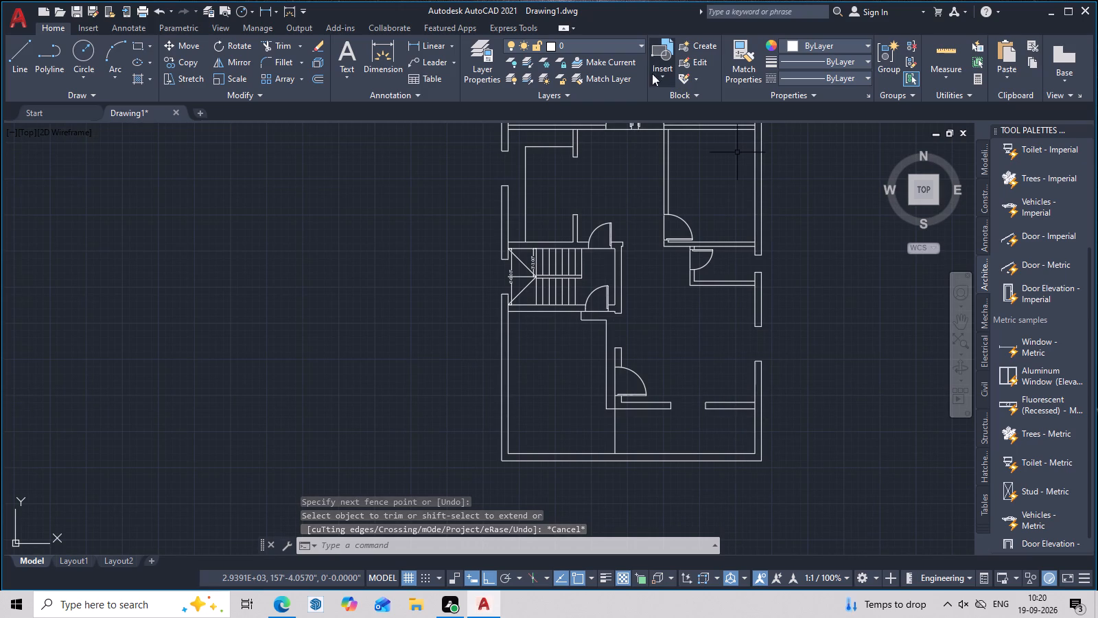
pyautogui.scroll(-3, 664, 253)
pyautogui.moveTo(657, 261); pyautogui.dragTo(657, 262, button='middle')
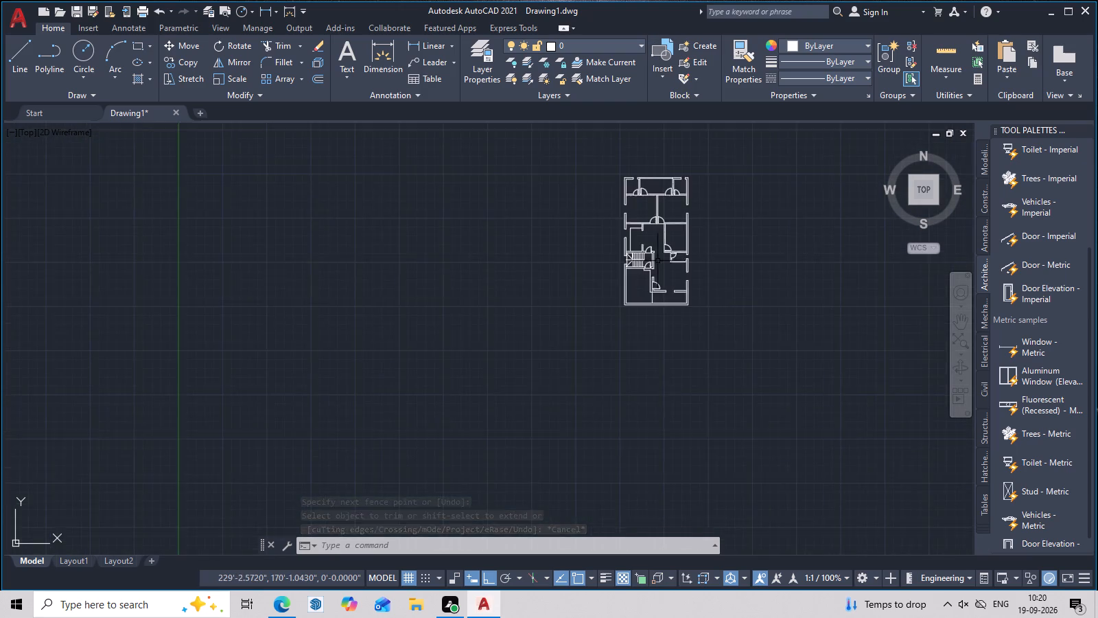
pyautogui.moveTo(657, 262); pyautogui.dragTo(624, 505, button='middle')
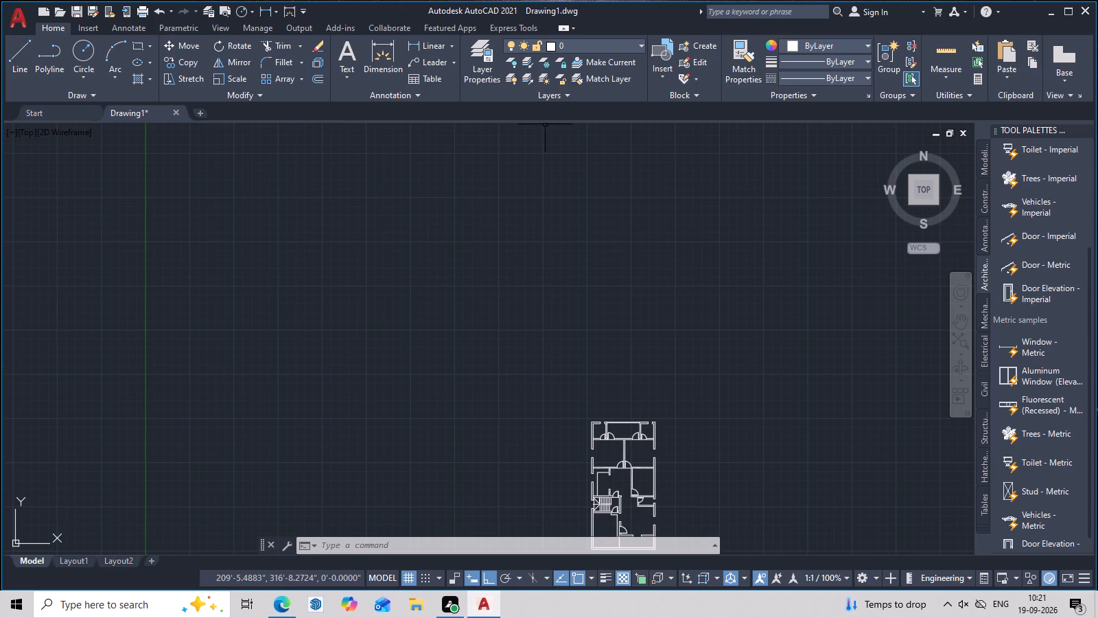
pyautogui.moveTo(784, 449); pyautogui.dragTo(749, 297, button='middle')
pyautogui.scroll(3, 627, 323)
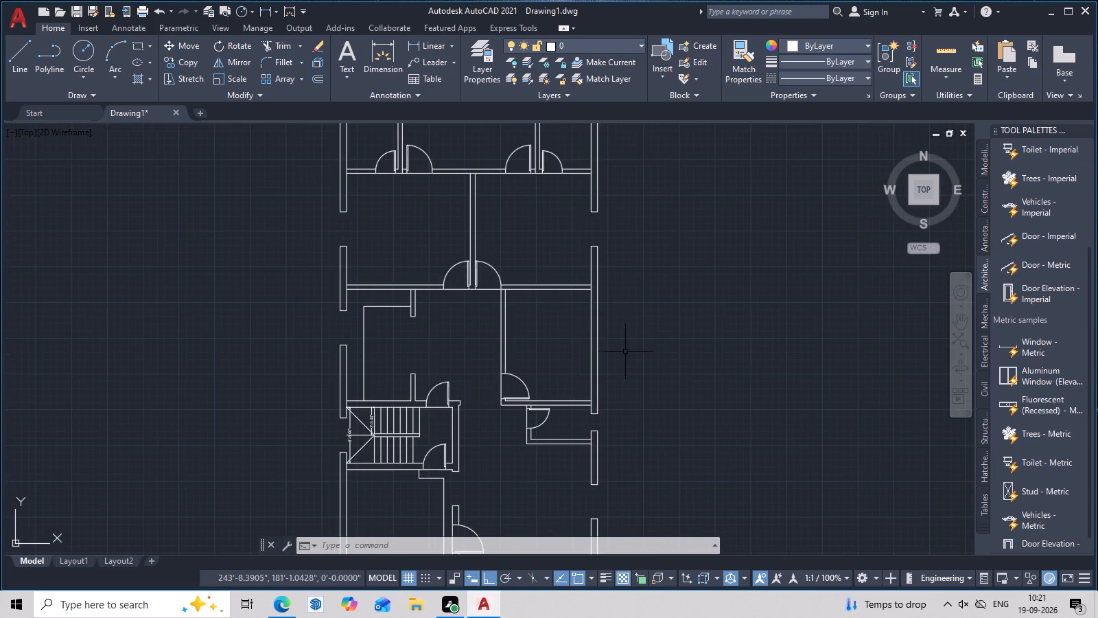
pyautogui.moveTo(625, 352); pyautogui.dragTo(646, 268, button='middle')
pyautogui.moveTo(561, 377); pyautogui.dragTo(592, 429, button='middle')
pyautogui.moveTo(572, 422); pyautogui.dragTo(572, 382, button='middle')
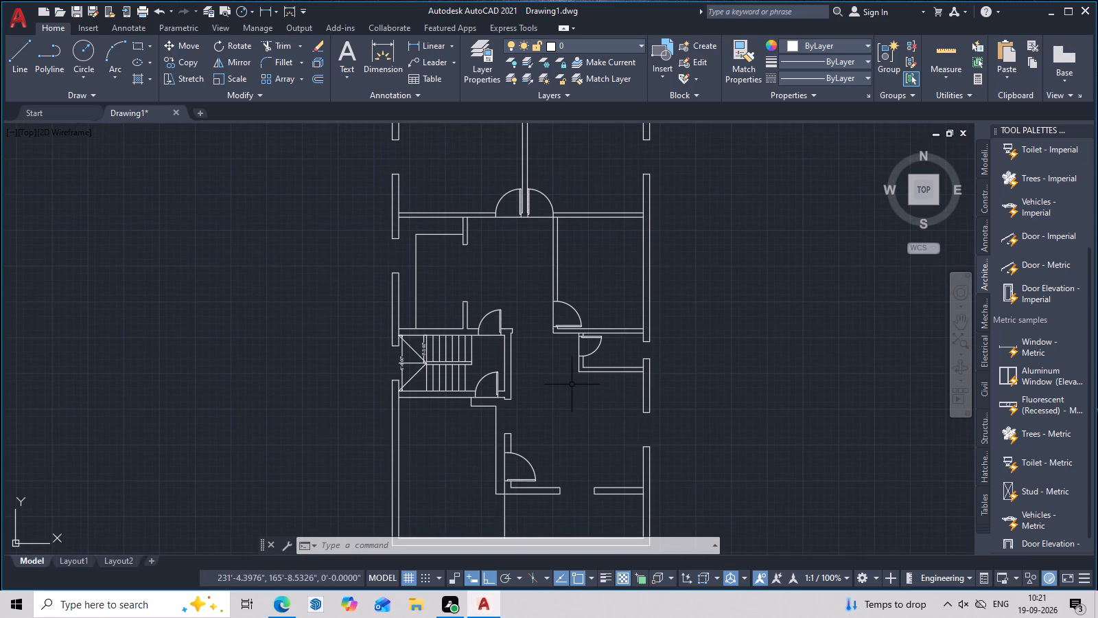
pyautogui.moveTo(514, 393); pyautogui.dragTo(528, 364, button='middle')
pyautogui.moveTo(597, 445); pyautogui.dragTo(636, 493, button='middle')
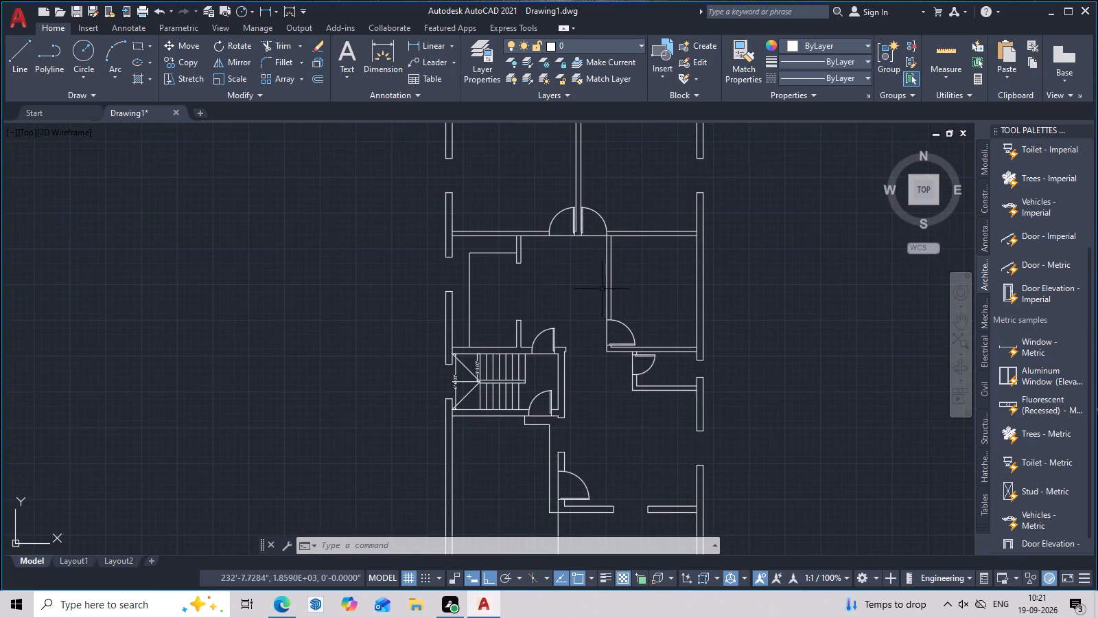
pyautogui.moveTo(601, 288); pyautogui.dragTo(633, 344, button='middle')
pyautogui.moveTo(632, 313); pyautogui.dragTo(646, 376, button='middle')
pyautogui.moveTo(612, 133); pyautogui.dragTo(629, 216, button='middle')
# Draw a rectangle filling the opening in the top wall of the upper-left small room, corner to opposite corner.
pyautogui.scroll(2, 573, 236)
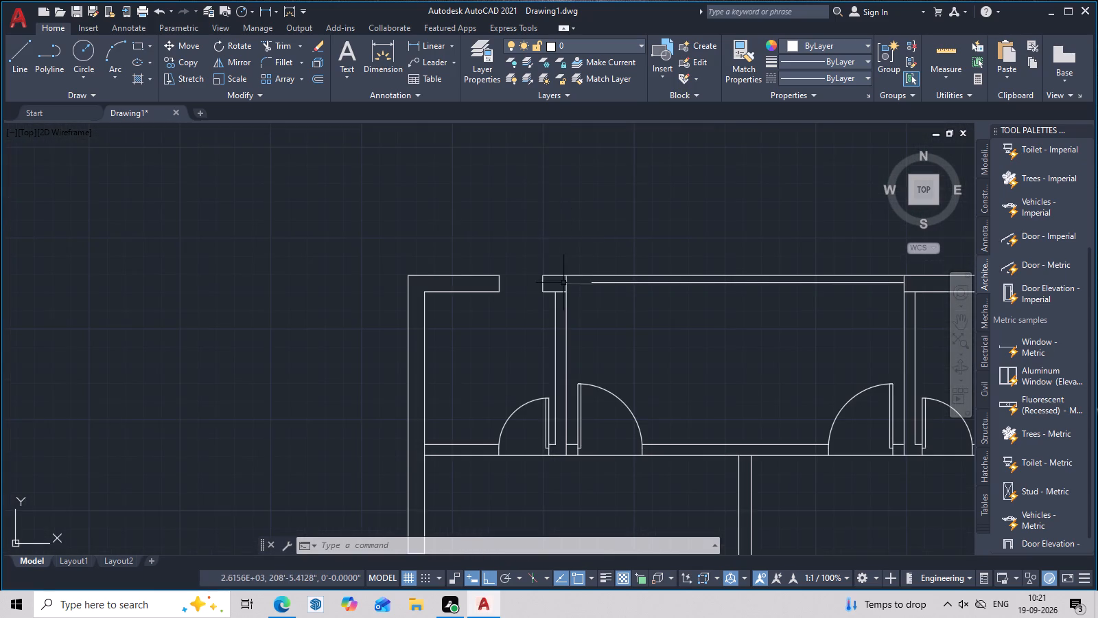
pyautogui.moveTo(520, 317); pyautogui.dragTo(519, 300, button='middle')
pyautogui.scroll(2, 505, 289)
pyautogui.moveTo(504, 301); pyautogui.dragTo(508, 367, button='middle')
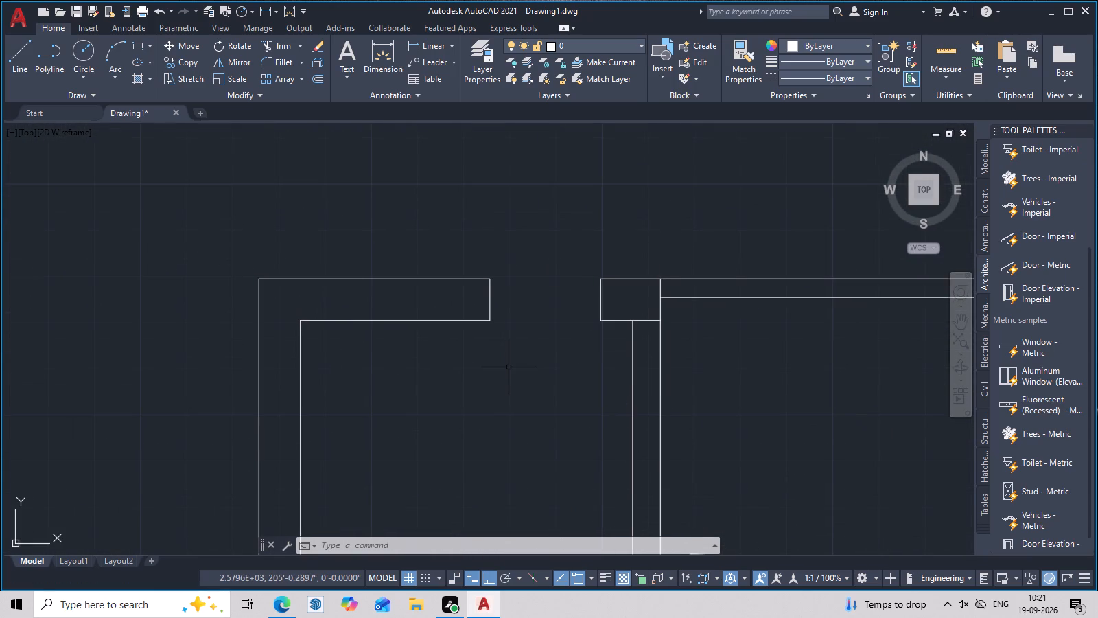
pyautogui.scroll(2, 475, 308)
pyautogui.moveTo(546, 331); pyautogui.dragTo(517, 257, button='middle')
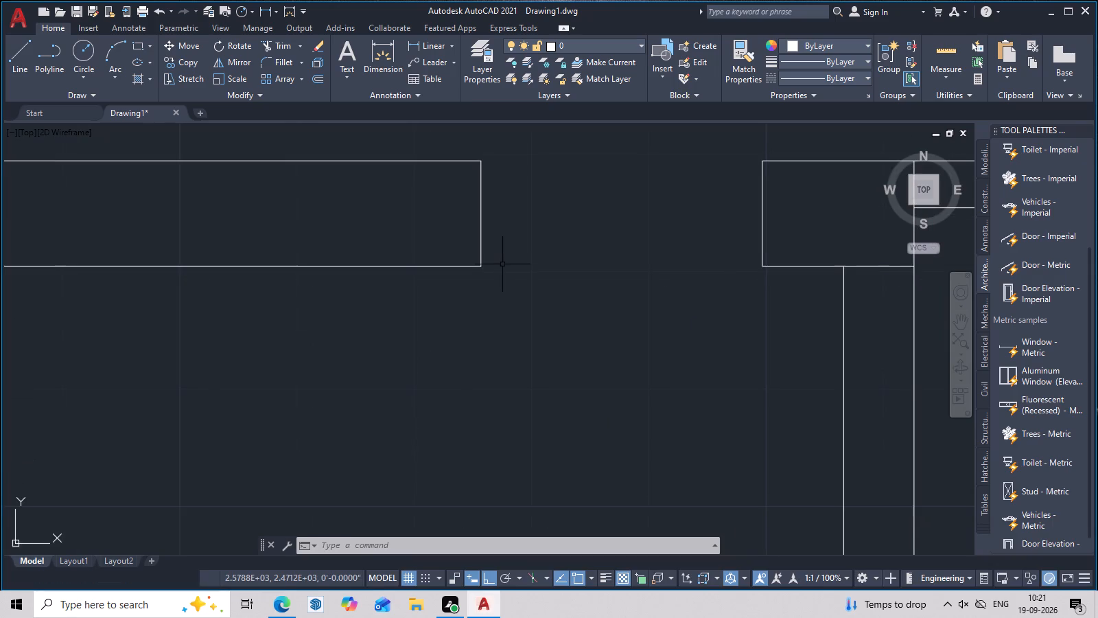
pyautogui.write('re')
pyautogui.write('c')
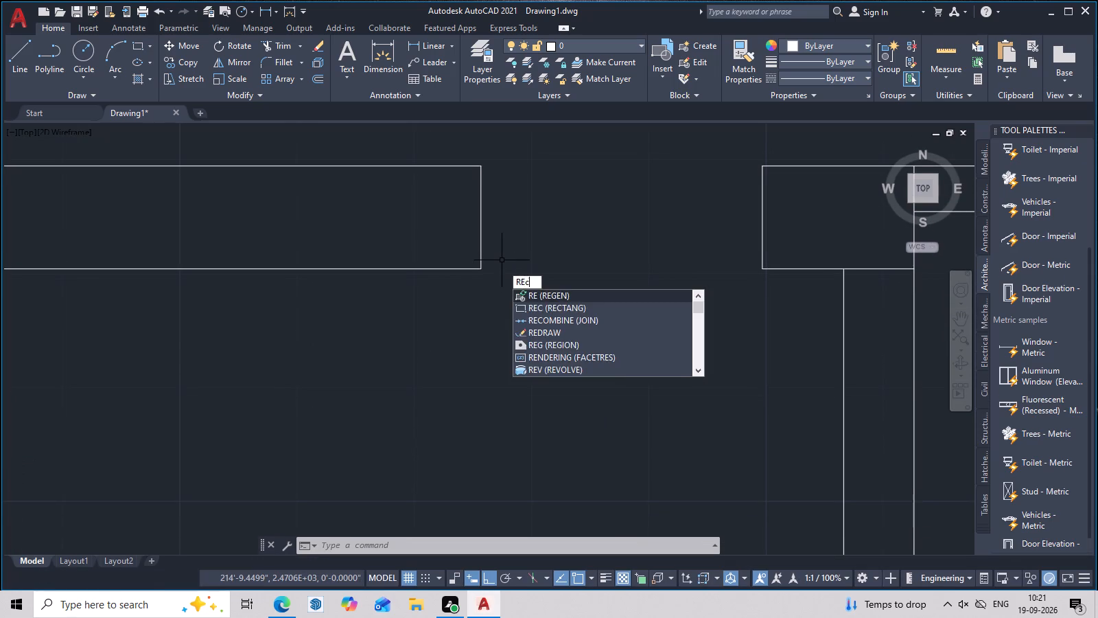
pyautogui.press('space')
pyautogui.click(479, 164)
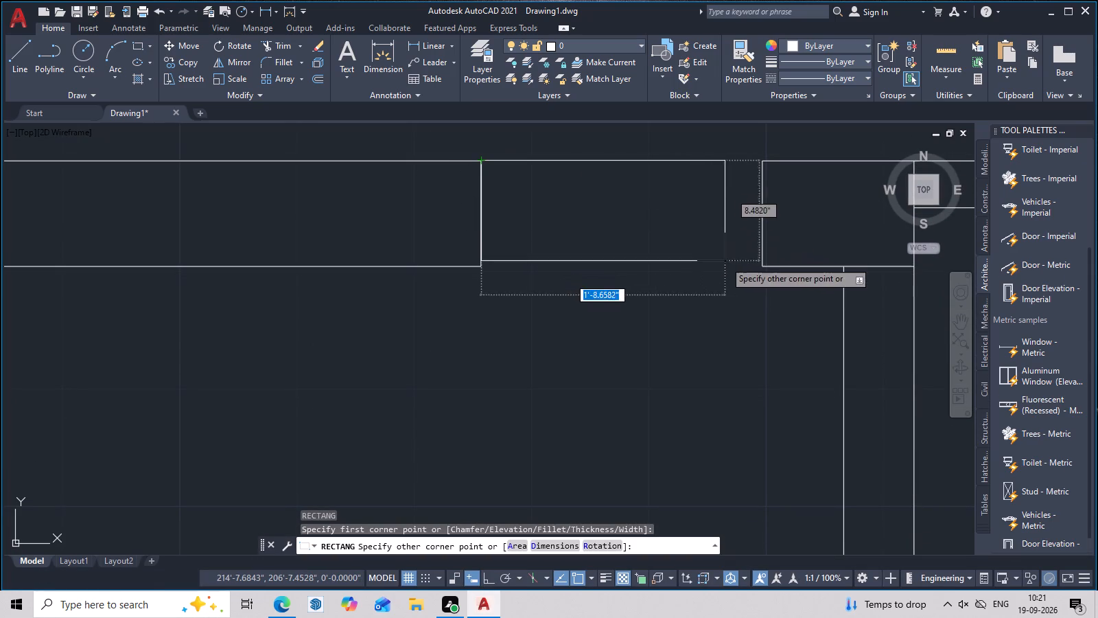
pyautogui.click(765, 268)
# Draw a rectangle filling the opening in the top wall of the upper-right small room.
pyautogui.scroll(-3, 632, 292)
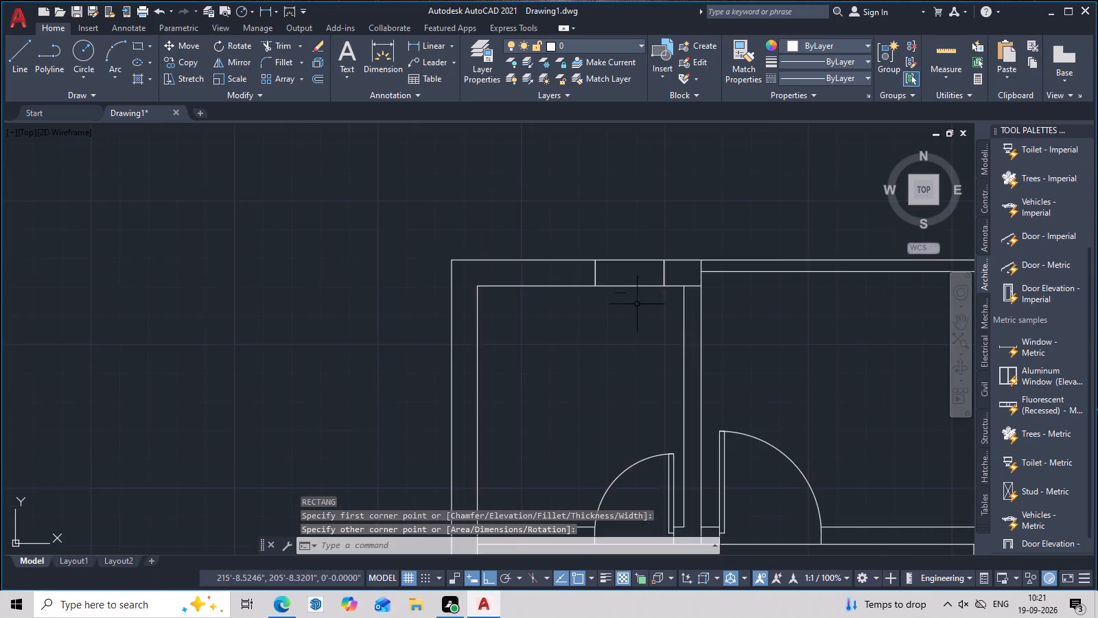
pyautogui.scroll(-2, 668, 330)
pyautogui.moveTo(864, 396); pyautogui.dragTo(465, 339, button='middle')
pyautogui.scroll(2, 533, 241)
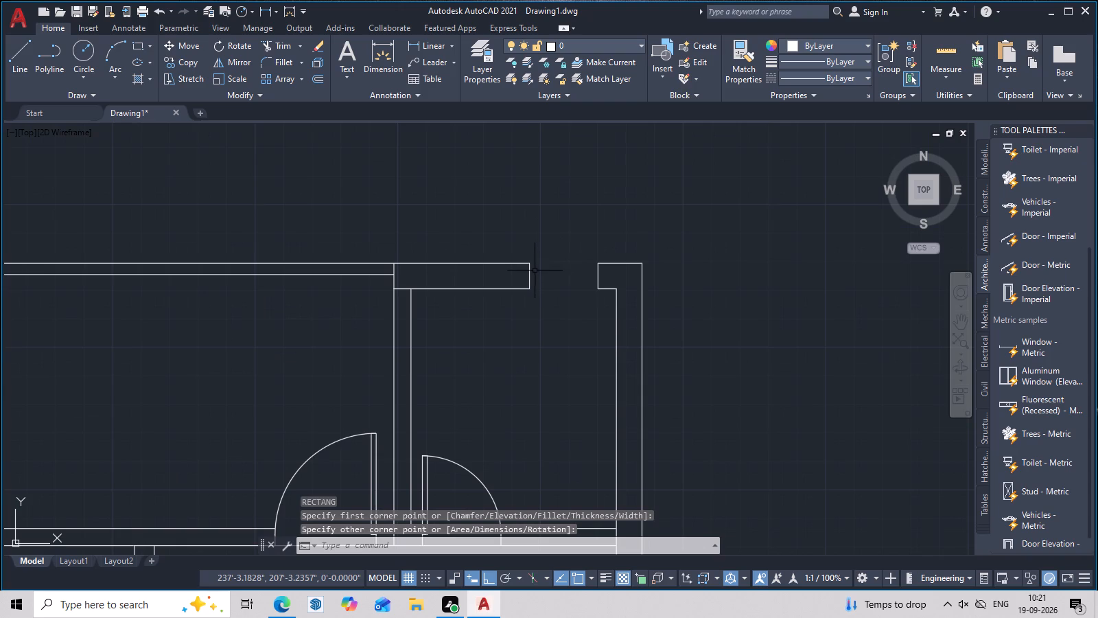
pyautogui.press('space')
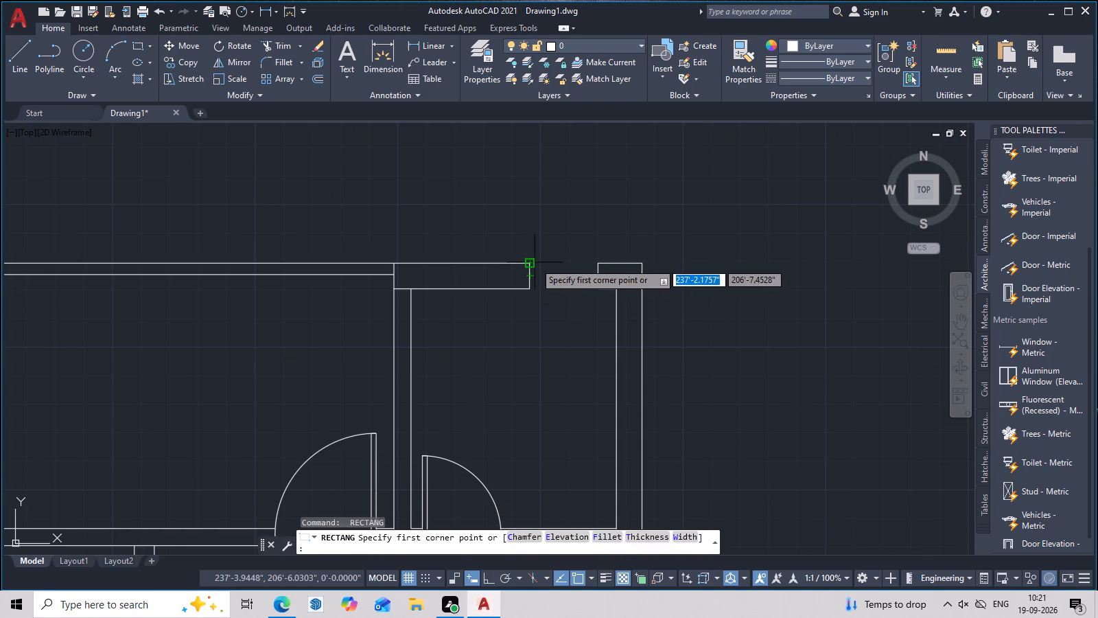
pyautogui.click(534, 262)
pyautogui.click(600, 289)
# Fill the 4' opening in the right outer wall of the large upper-right room with a rectangle across the wall thickness.
pyautogui.scroll(-2, 592, 306)
pyautogui.moveTo(616, 323); pyautogui.dragTo(701, 226, button='middle')
pyautogui.moveTo(693, 352); pyautogui.dragTo(702, 299, button='middle')
pyautogui.scroll(2, 698, 309)
pyautogui.moveTo(698, 323); pyautogui.dragTo(700, 280, button='middle')
pyautogui.press('space')
pyautogui.click(691, 281)
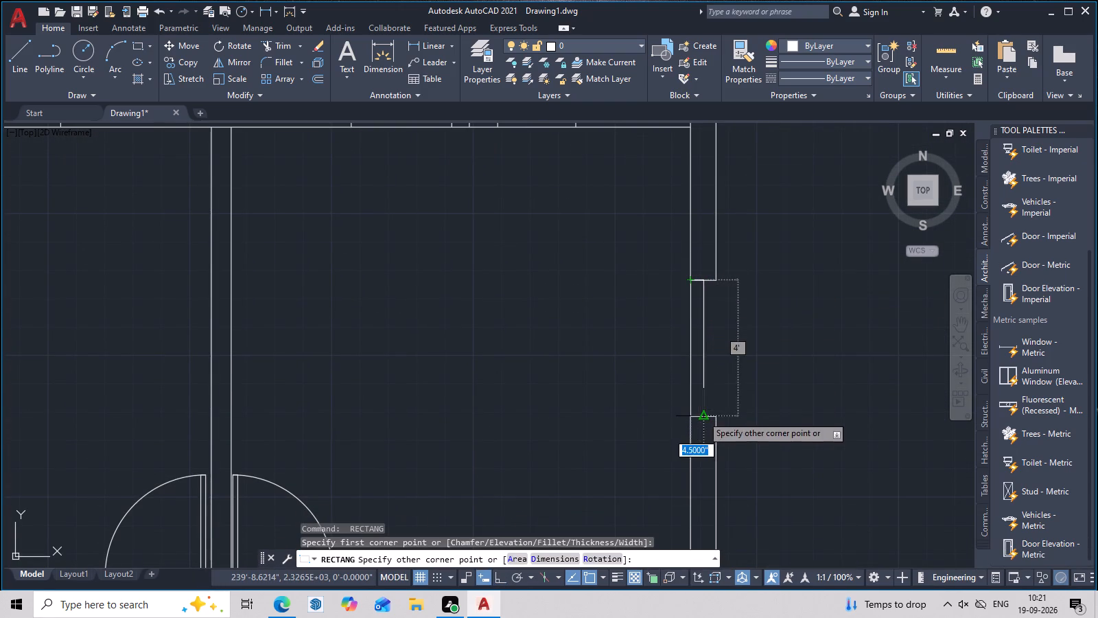
pyautogui.click(714, 421)
# Fill the 2' opening in the right outer wall beside the small room with a 9" by 2' rectangle.
pyautogui.scroll(-3, 710, 413)
pyautogui.moveTo(713, 398); pyautogui.dragTo(729, 275, button='middle')
pyautogui.moveTo(729, 441); pyautogui.dragTo(724, 322, button='middle')
pyautogui.scroll(2, 717, 345)
pyautogui.press('space')
pyautogui.click(708, 319)
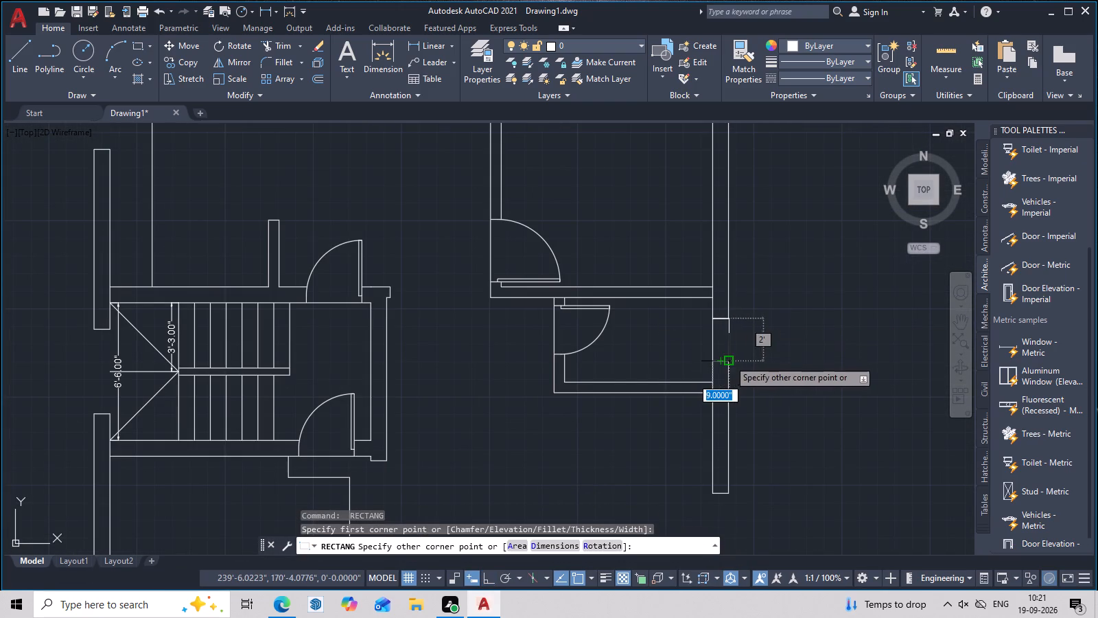
pyautogui.click(731, 360)
# Fill the 4' opening in the right outer wall below the small room with a rectangle between the wall ends.
pyautogui.scroll(-3, 745, 345)
pyautogui.moveTo(745, 348); pyautogui.dragTo(749, 289, button='middle')
pyautogui.scroll(3, 745, 306)
pyautogui.moveTo(747, 385); pyautogui.dragTo(759, 177, button='middle')
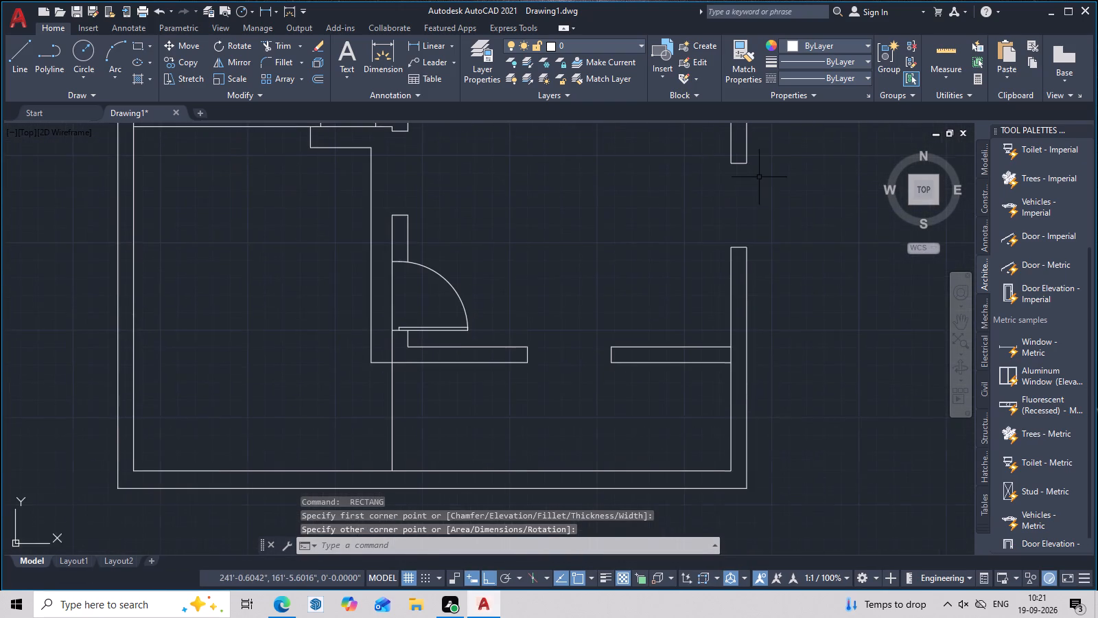
pyautogui.moveTo(758, 178); pyautogui.dragTo(698, 250, button='middle')
pyautogui.scroll(2, 659, 217)
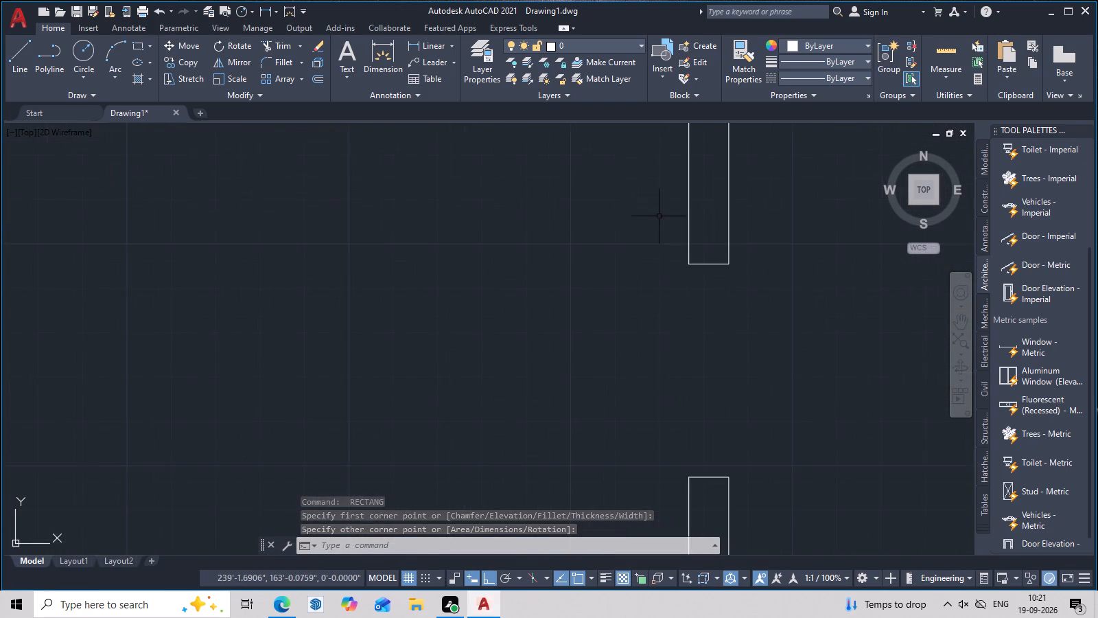
pyautogui.moveTo(672, 287); pyautogui.dragTo(671, 261, button='middle')
pyautogui.press('space')
pyautogui.click(686, 234)
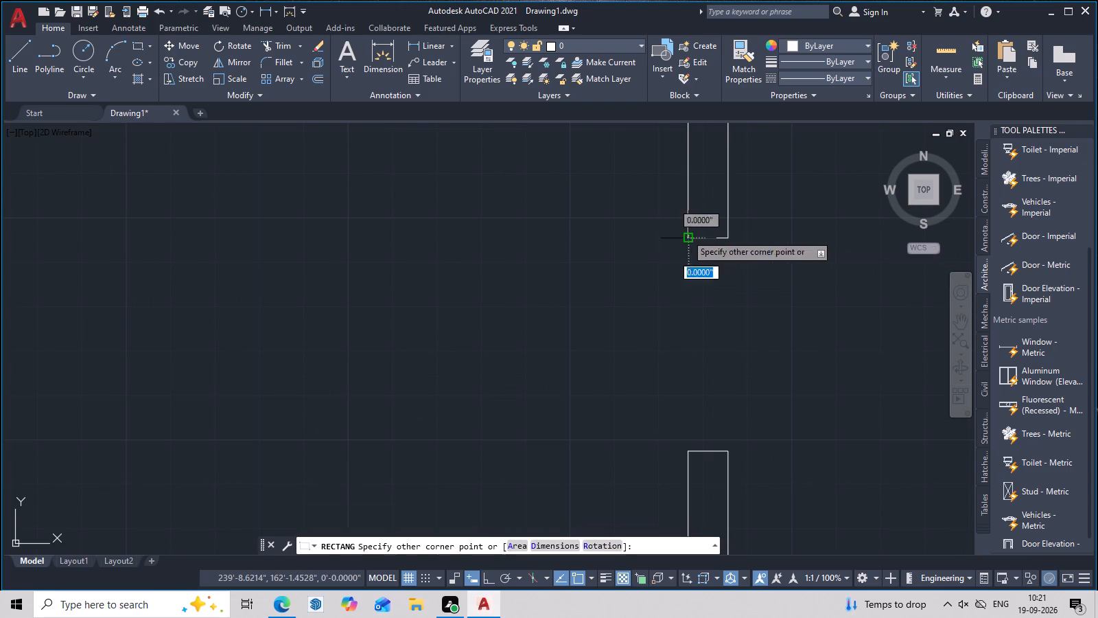
pyautogui.click(731, 456)
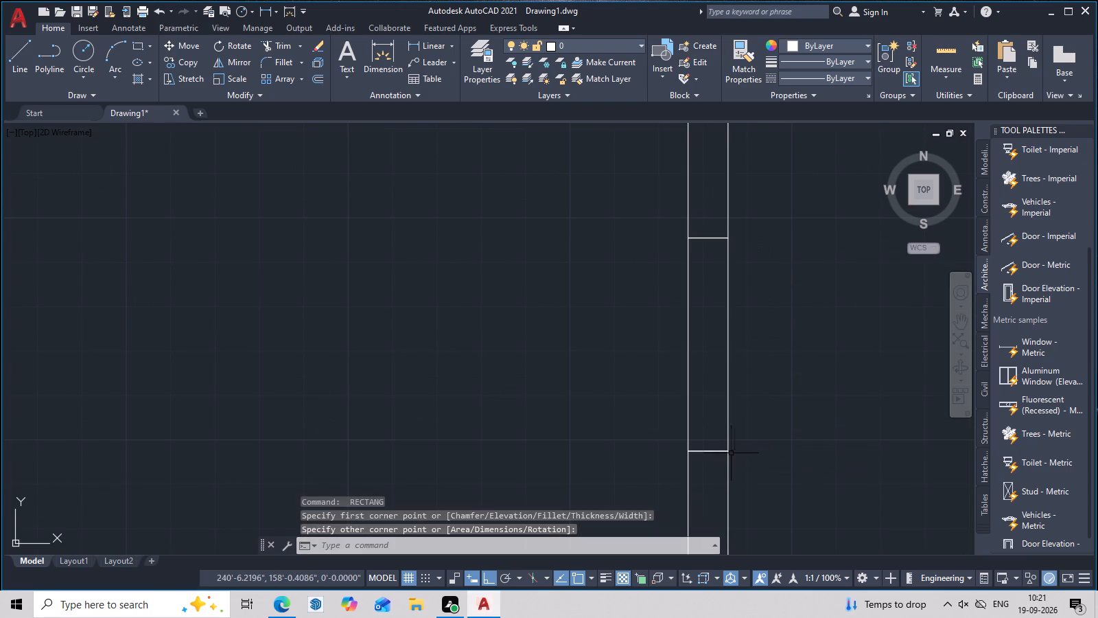
# Draw a rectangle filling the opening in the horizontal wall beside the lower door.
pyautogui.scroll(-3, 748, 436)
pyautogui.moveTo(749, 457); pyautogui.dragTo(769, 283, button='middle')
pyautogui.scroll(3, 661, 340)
pyautogui.press('space')
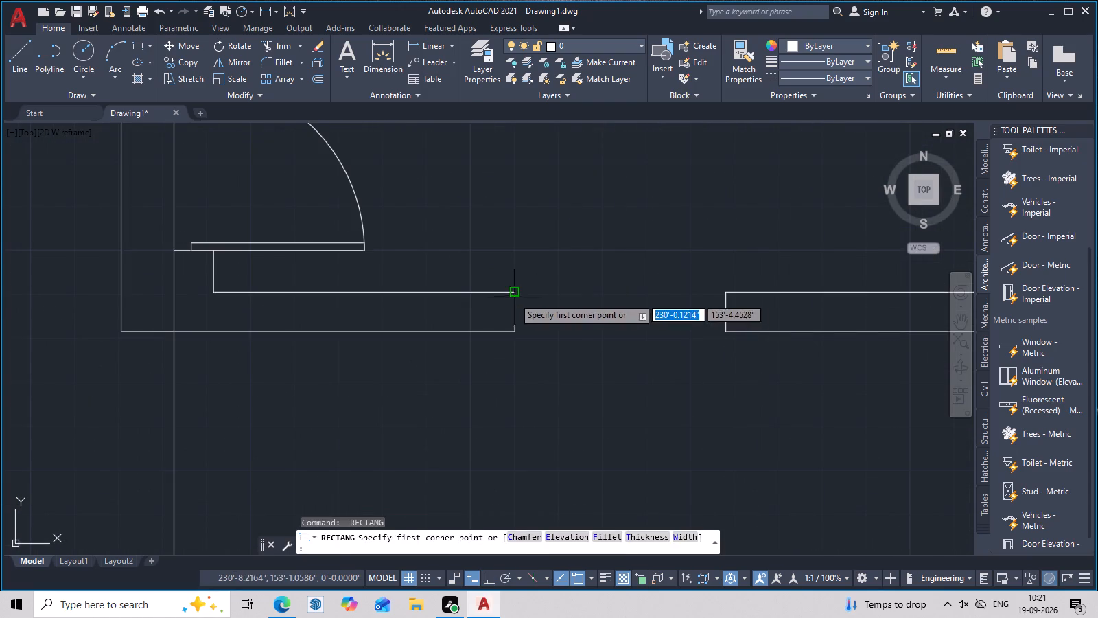
pyautogui.click(509, 296)
pyautogui.click(729, 333)
# Draw a 9" wide rectangle filling the opening in the left outer wall beside the staircase.
pyautogui.scroll(-3, 635, 316)
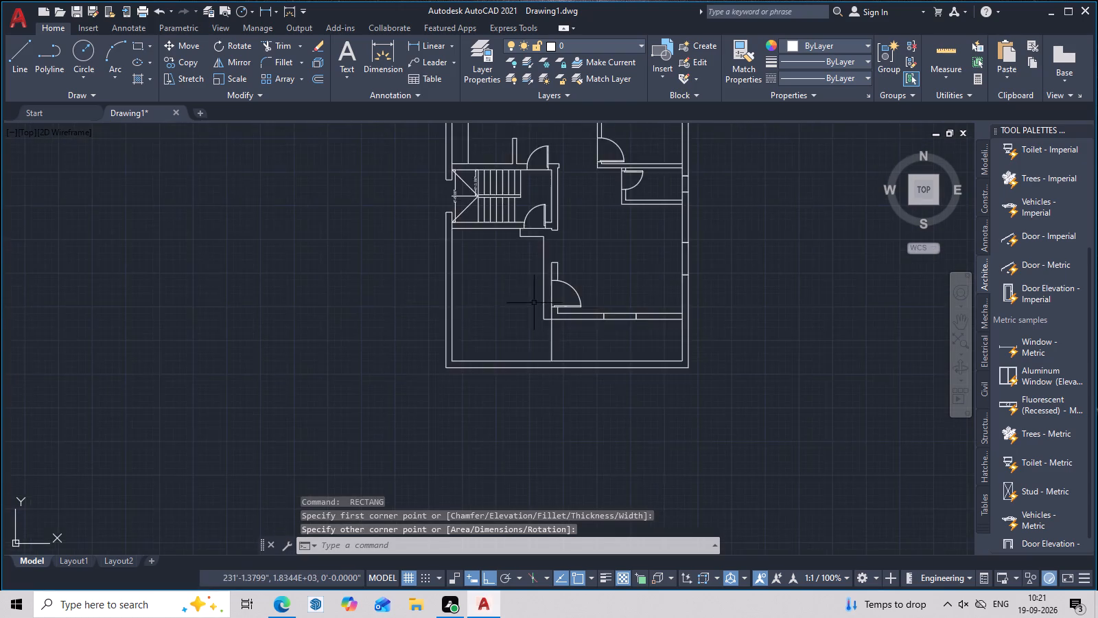
pyautogui.scroll(-3, 534, 303)
pyautogui.moveTo(513, 309); pyautogui.dragTo(585, 382, button='middle')
pyautogui.scroll(3, 579, 314)
pyautogui.moveTo(577, 341); pyautogui.dragTo(606, 279, button='middle')
pyautogui.scroll(2, 565, 264)
pyautogui.moveTo(503, 315); pyautogui.dragTo(557, 207, button='middle')
pyautogui.scroll(2, 529, 225)
pyautogui.press('space')
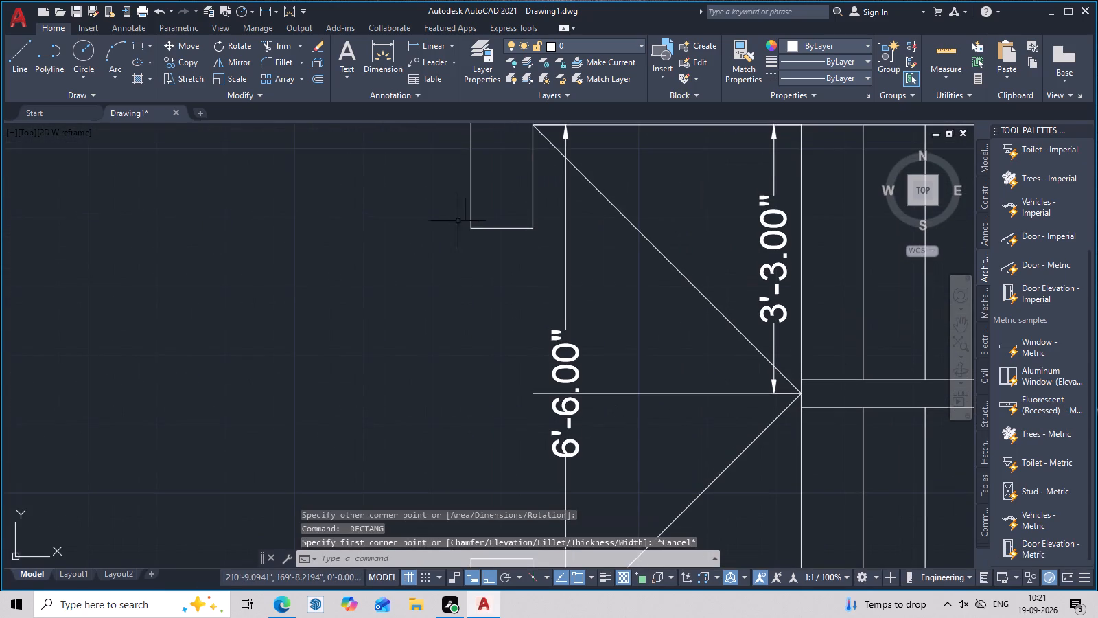
pyautogui.press('space')
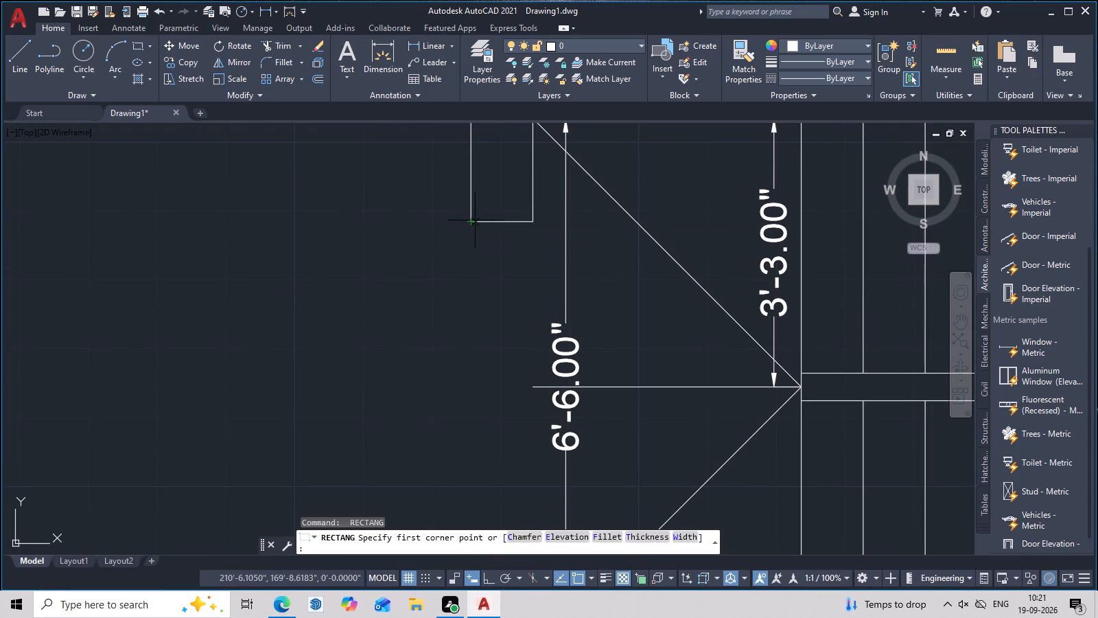
pyautogui.click(470, 225)
pyautogui.moveTo(537, 295); pyautogui.dragTo(554, 148, button='middle')
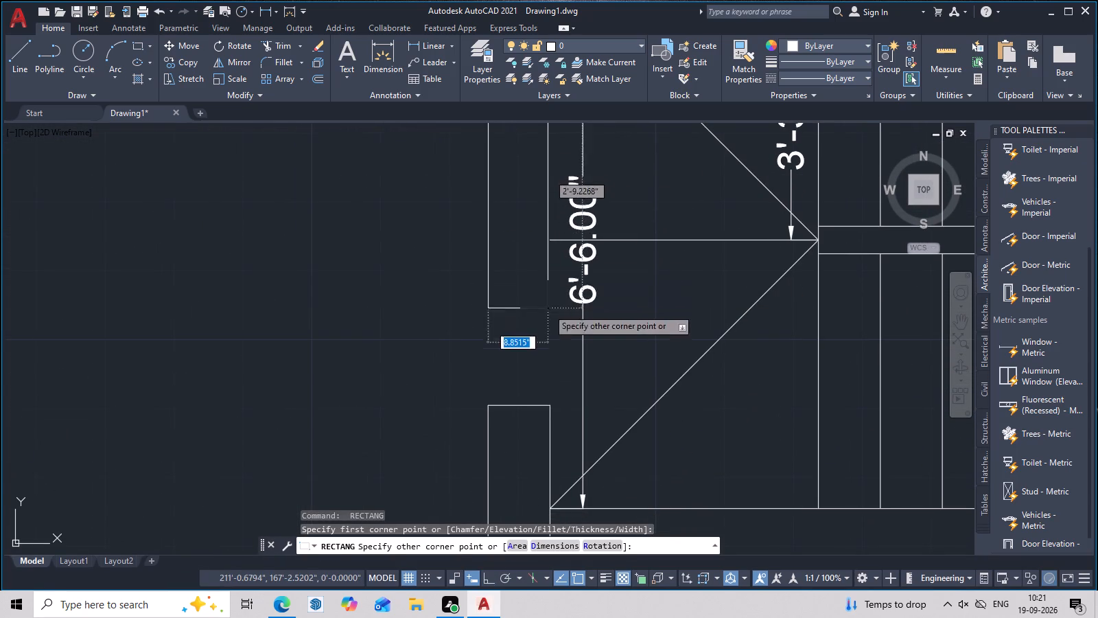
pyautogui.click(554, 407)
# Draw a rectangle filling the opening in the left outer wall of the room above the staircase.
pyautogui.scroll(-6, 526, 356)
pyautogui.moveTo(520, 334); pyautogui.dragTo(525, 404, button='middle')
pyautogui.scroll(3, 519, 340)
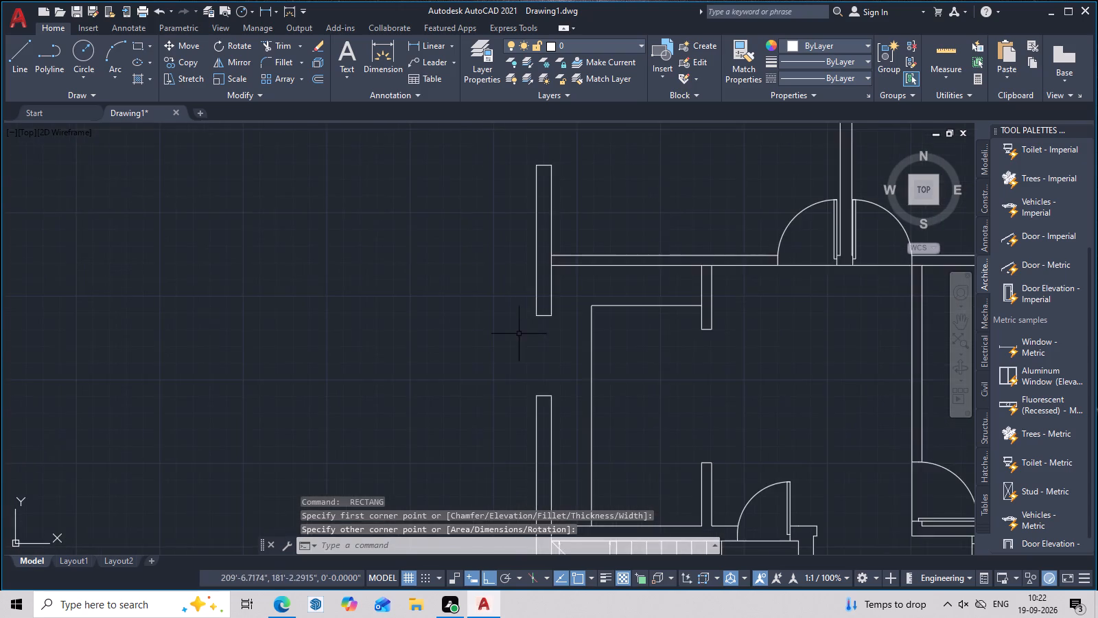
pyautogui.scroll(2, 519, 321)
pyautogui.press('space')
pyautogui.moveTo(606, 320); pyautogui.dragTo(607, 238, button='middle')
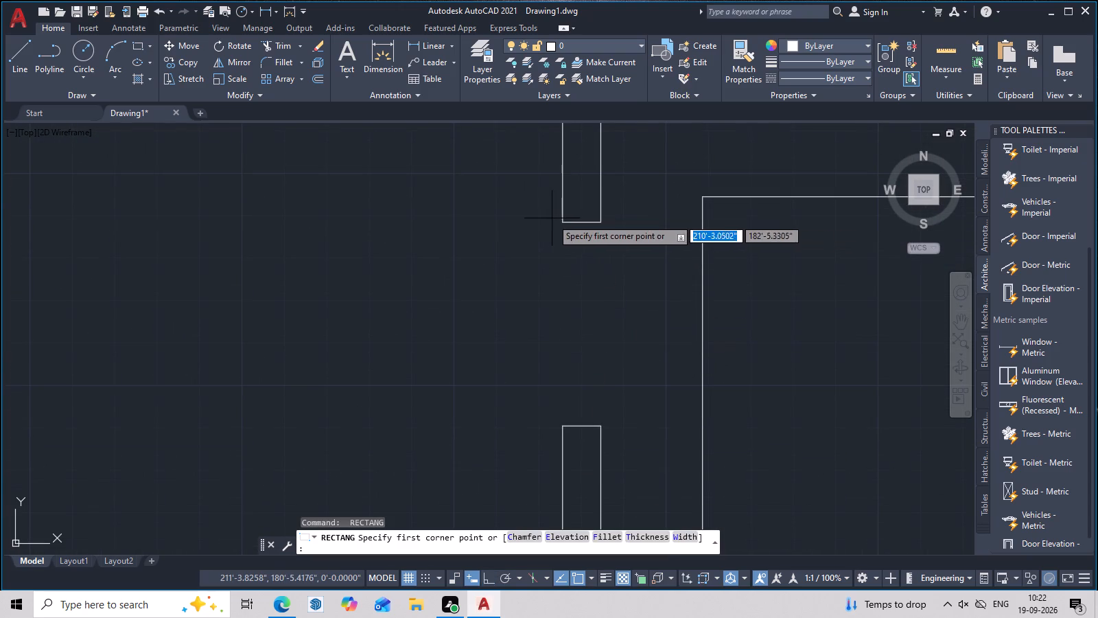
pyautogui.click(561, 227)
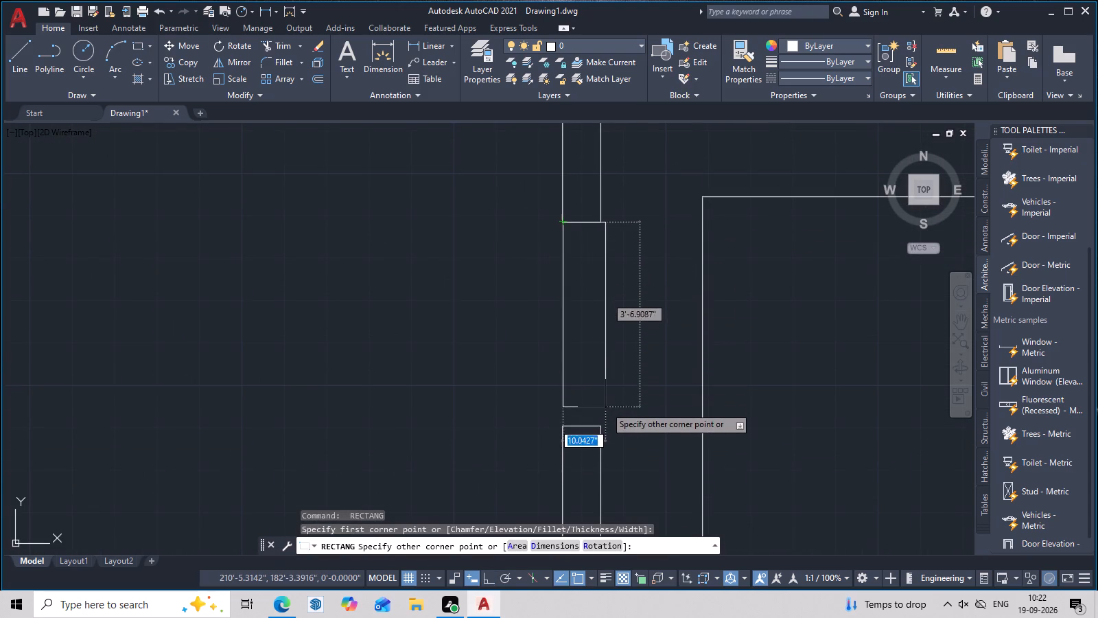
pyautogui.click(604, 426)
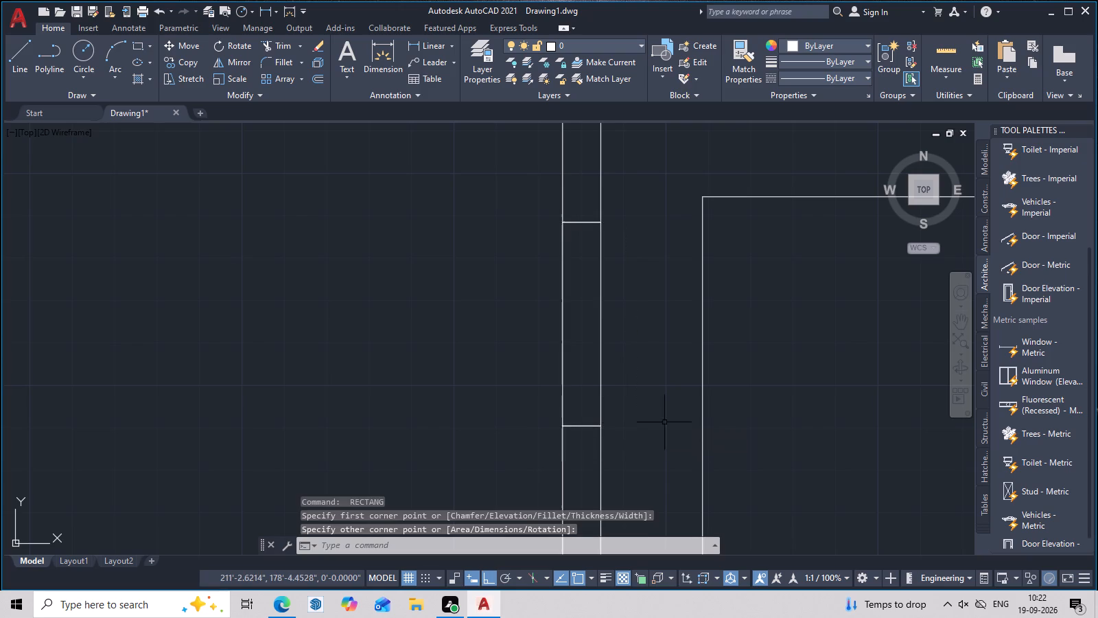
# Draw a rectangle filling the opening in the left outer wall of the large upper-left room.
pyautogui.scroll(-5, 652, 344)
pyautogui.moveTo(649, 329); pyautogui.dragTo(618, 422, button='middle')
pyautogui.scroll(3, 623, 365)
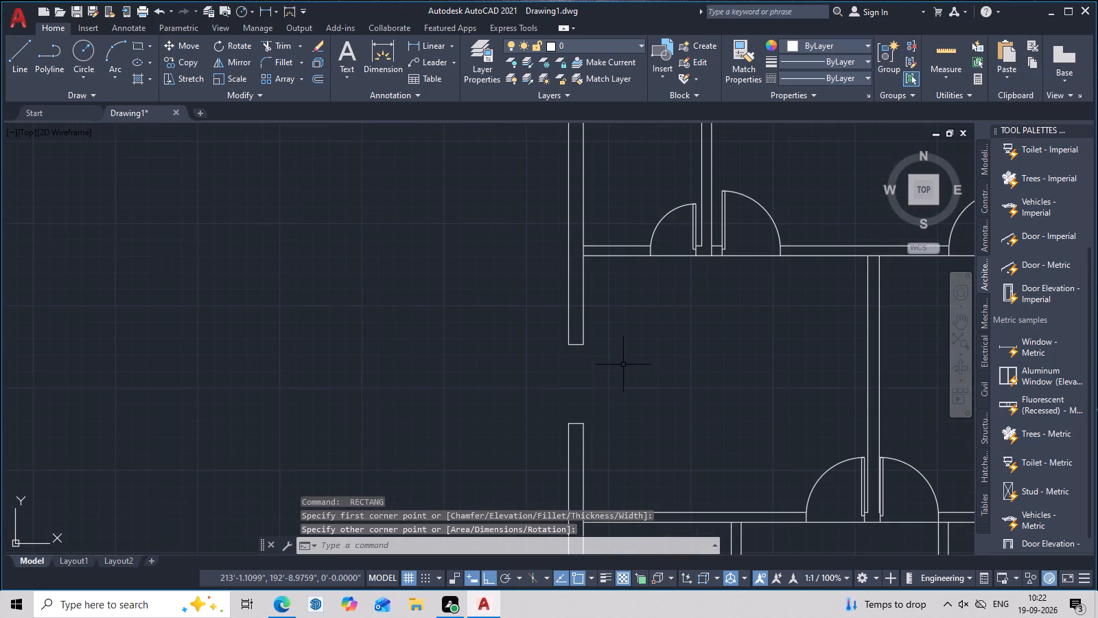
pyautogui.moveTo(623, 365); pyautogui.dragTo(625, 278, button='middle')
pyautogui.scroll(2, 600, 267)
pyautogui.press('space')
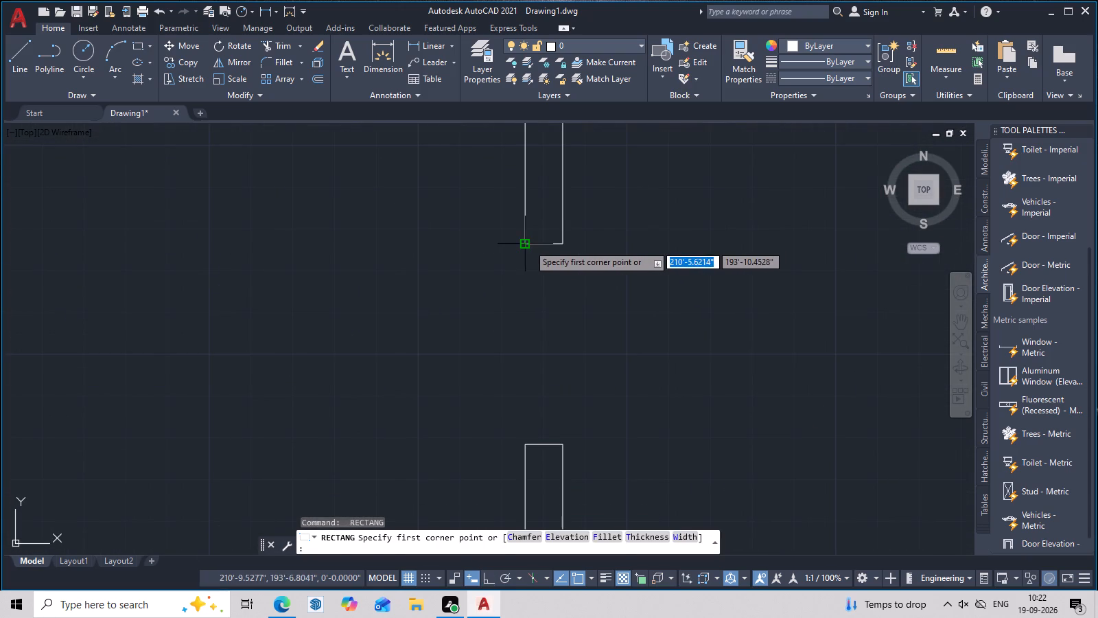
pyautogui.click(528, 244)
pyautogui.click(564, 448)
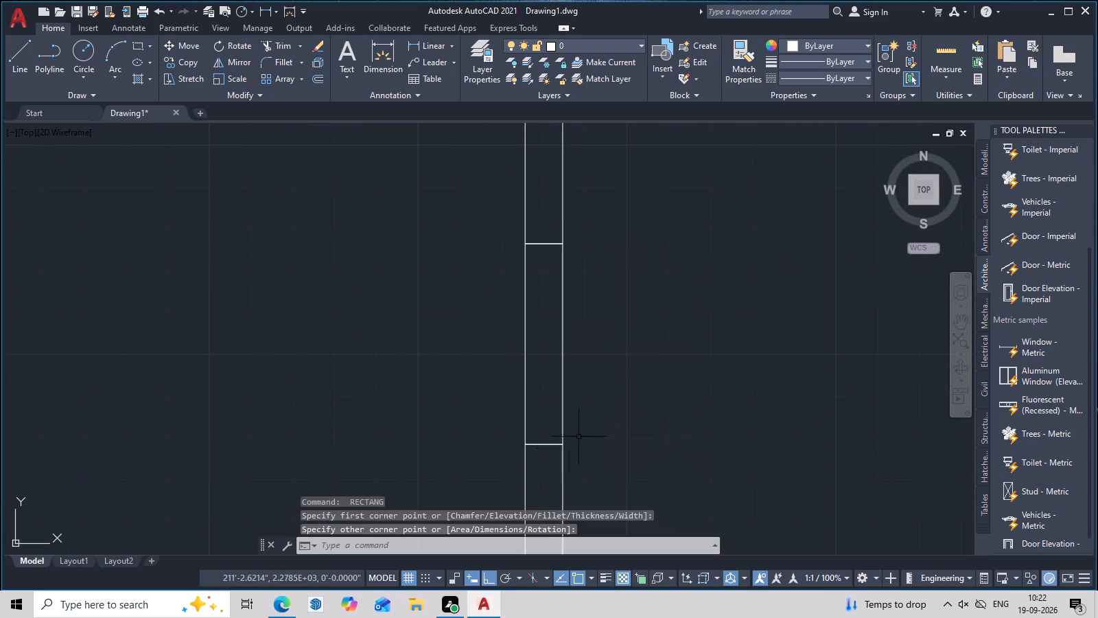
# Review the whole floor plan and its filled wall openings, from the top wall down to the lower rooms.
pyautogui.scroll(-3, 592, 387)
pyautogui.moveTo(596, 360); pyautogui.dragTo(439, 379, button='middle')
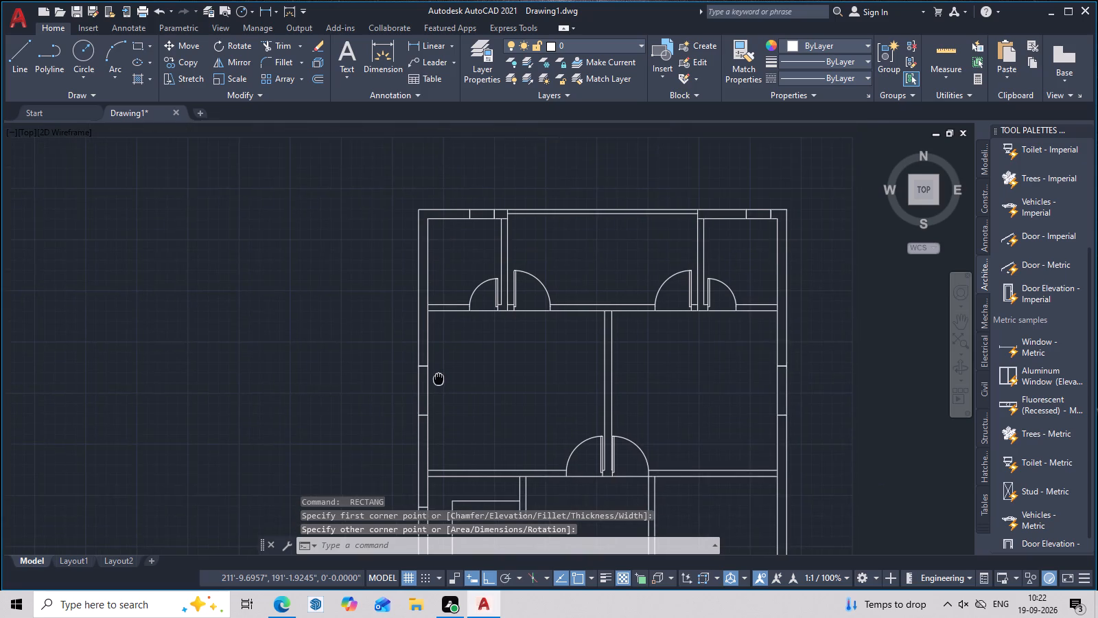
pyautogui.moveTo(439, 379); pyautogui.dragTo(451, 352, button='middle')
pyautogui.scroll(-3, 465, 344)
pyautogui.moveTo(556, 379); pyautogui.dragTo(613, 305, button='middle')
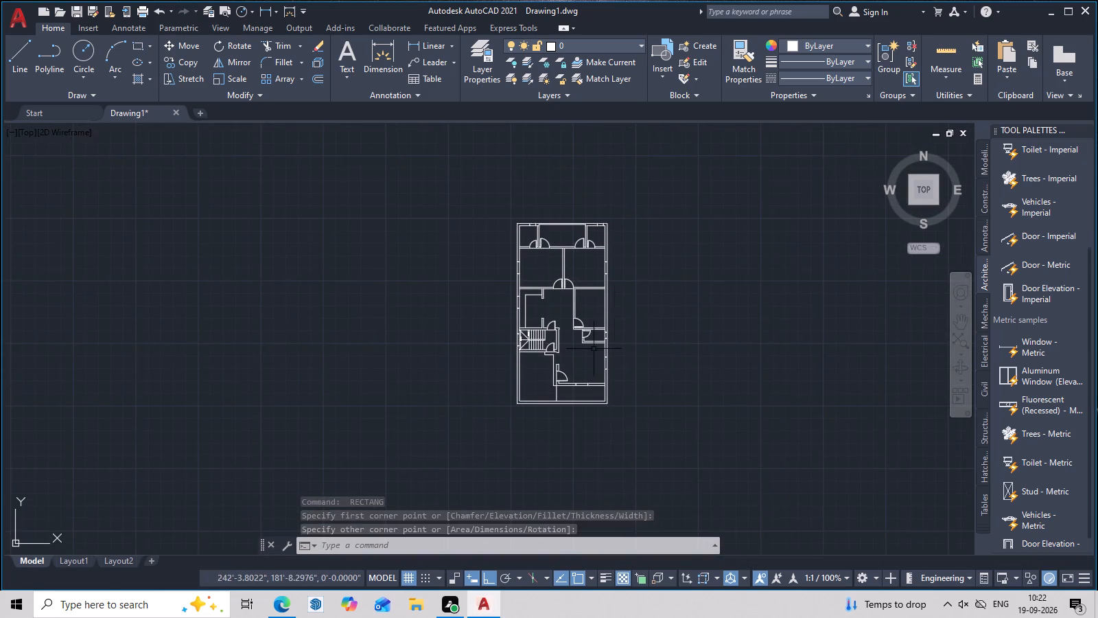
pyautogui.scroll(3, 575, 359)
pyautogui.moveTo(568, 362); pyautogui.dragTo(595, 323, button='middle')
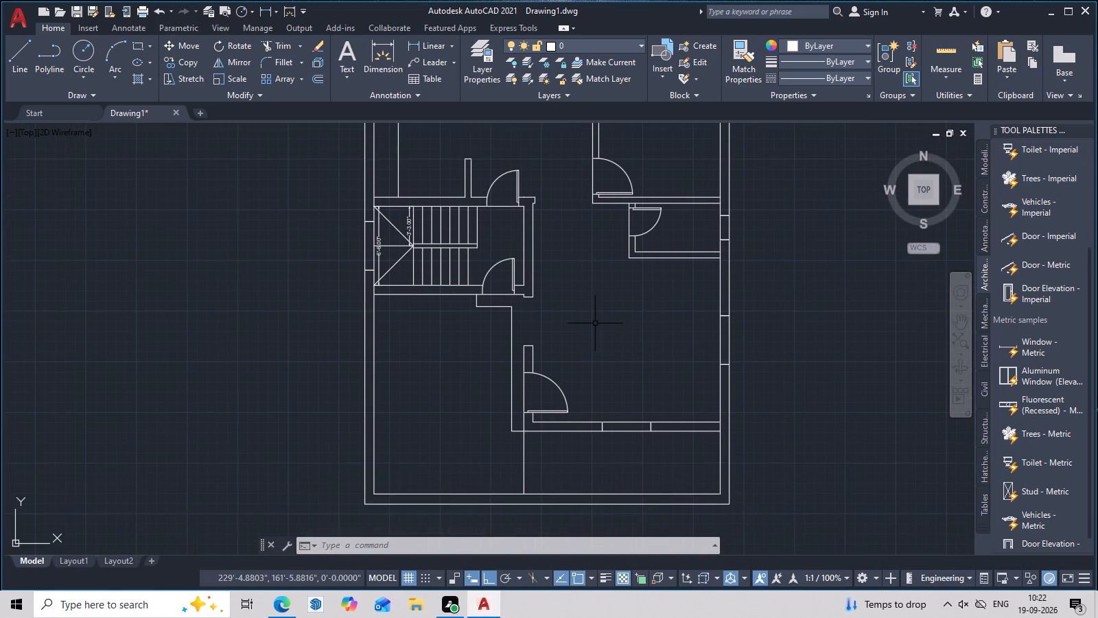
pyautogui.scroll(-2, 598, 316)
pyautogui.moveTo(598, 332); pyautogui.dragTo(616, 296, button='middle')
pyautogui.scroll(3, 584, 323)
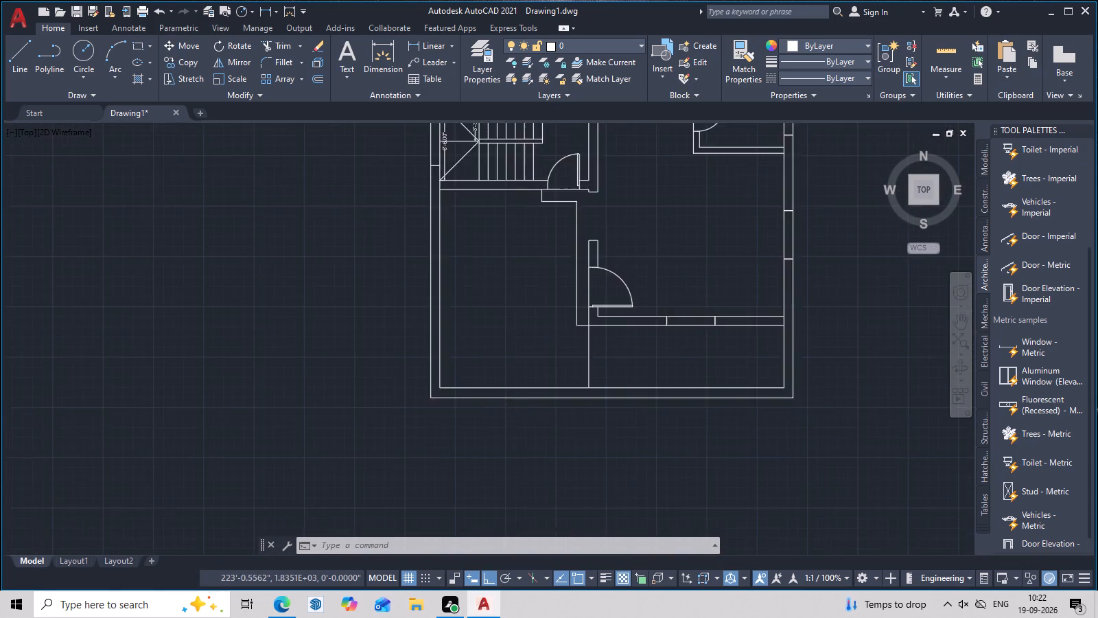
# Extend the inner face line of the left outer wall down to the outer line of the bottom wall.
pyautogui.moveTo(506, 351); pyautogui.dragTo(597, 286, button='middle')
pyautogui.moveTo(530, 331); pyautogui.dragTo(566, 310, button='middle')
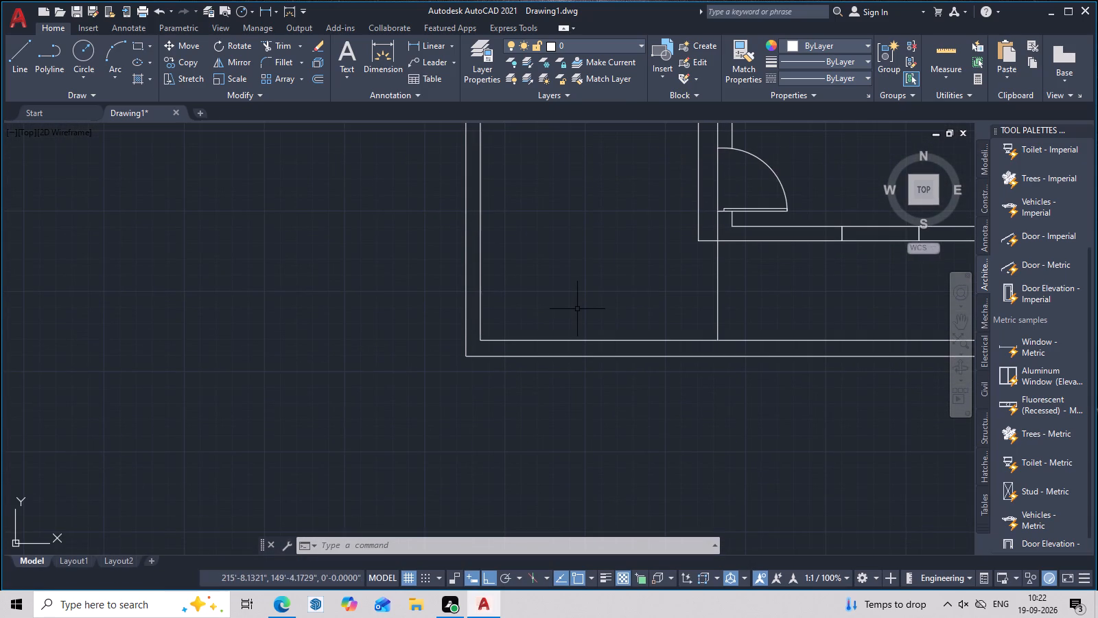
pyautogui.write('ex')
pyautogui.press('space')
pyautogui.click(479, 317)
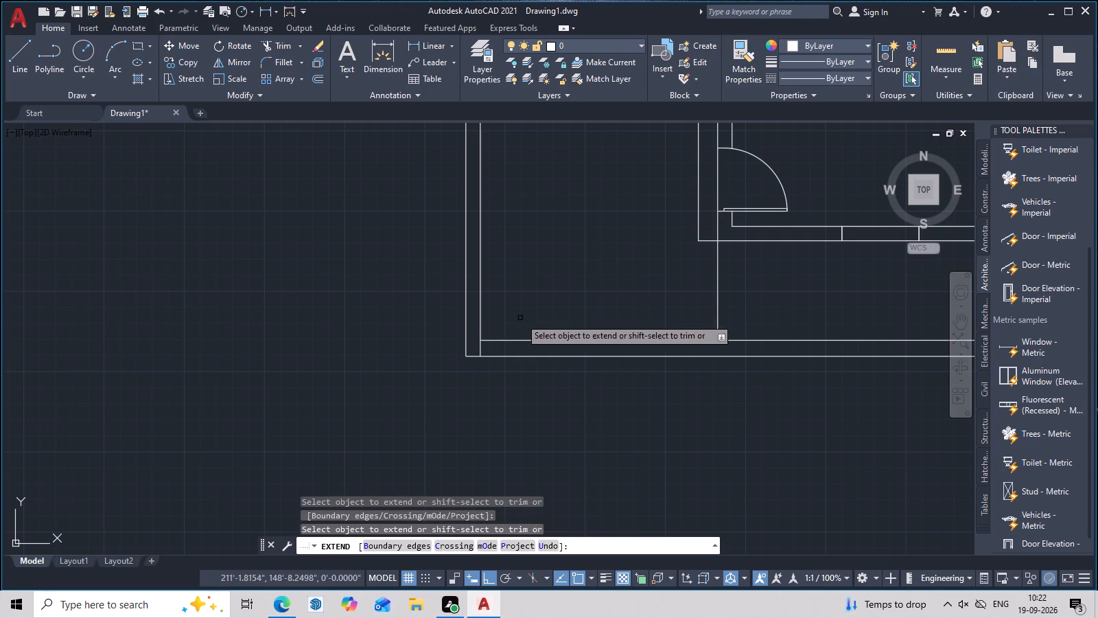
pyautogui.moveTo(522, 318); pyautogui.dragTo(543, 298, button='middle')
pyautogui.press('Escape')
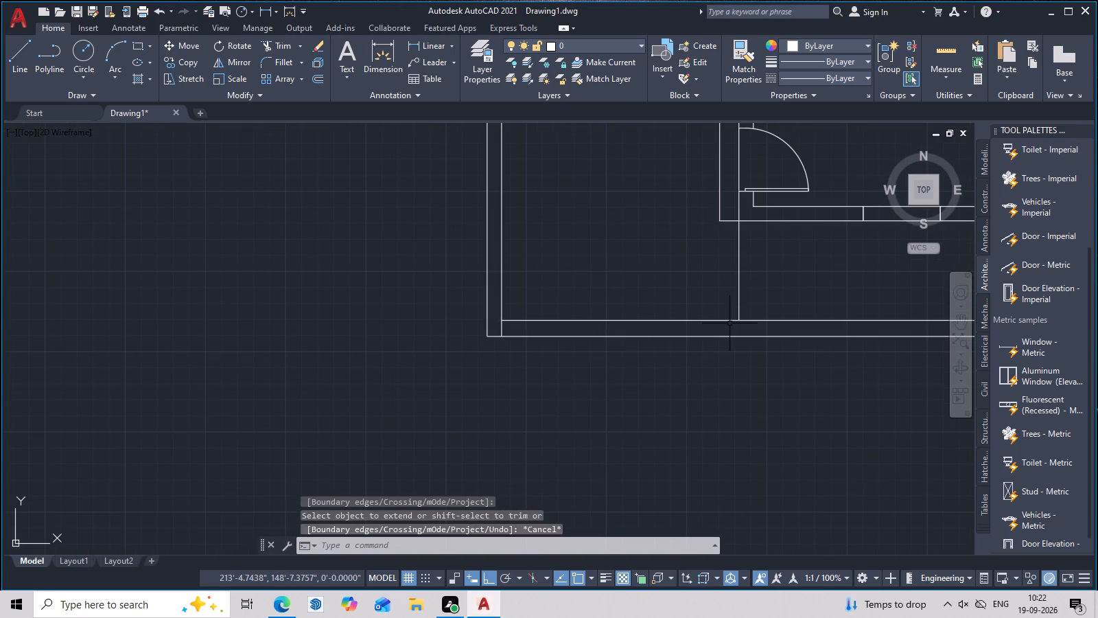
# Extend the vertical line below the lower room's door down to the outer line of the bottom wall.
pyautogui.write('ex')
pyautogui.press('space')
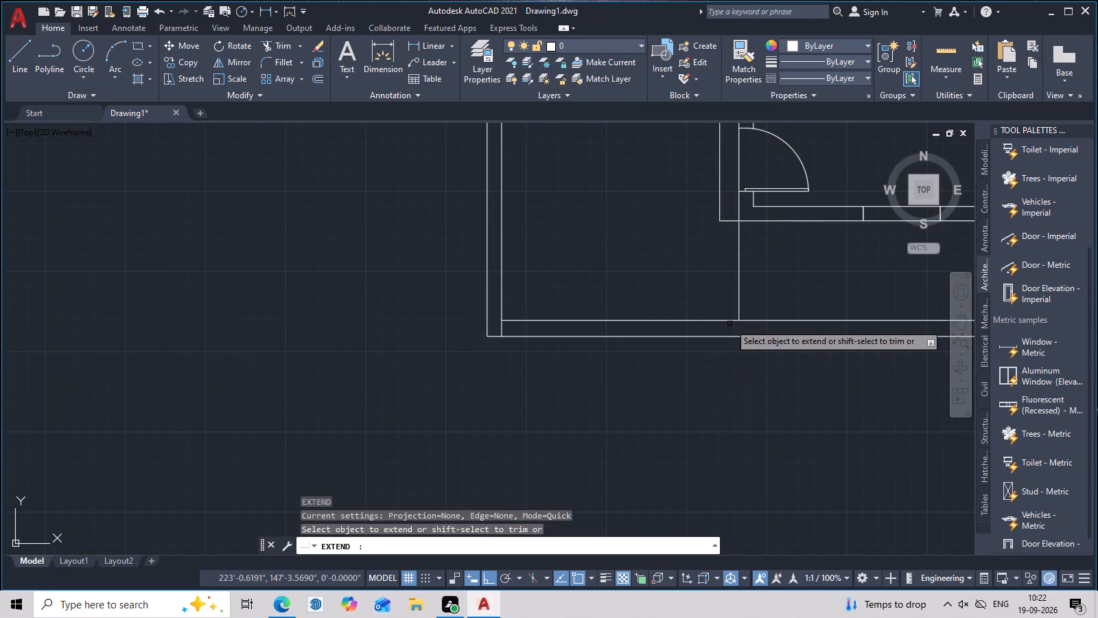
pyautogui.scroll(-2, 754, 310)
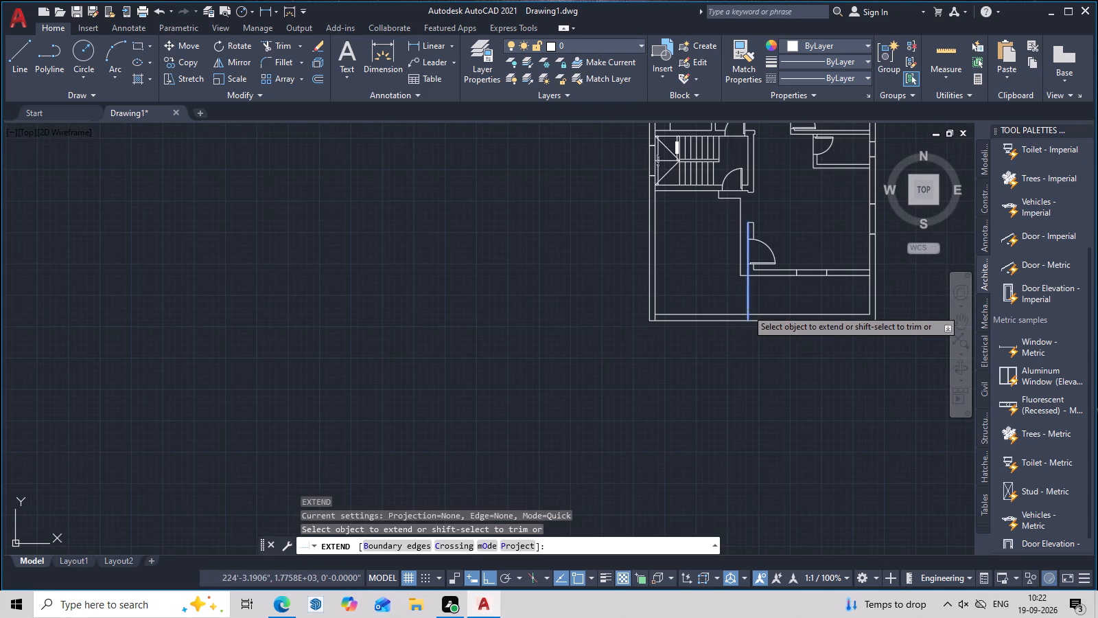
pyautogui.click(747, 309)
pyautogui.moveTo(751, 310); pyautogui.dragTo(699, 345, button='middle')
pyautogui.press('Escape')
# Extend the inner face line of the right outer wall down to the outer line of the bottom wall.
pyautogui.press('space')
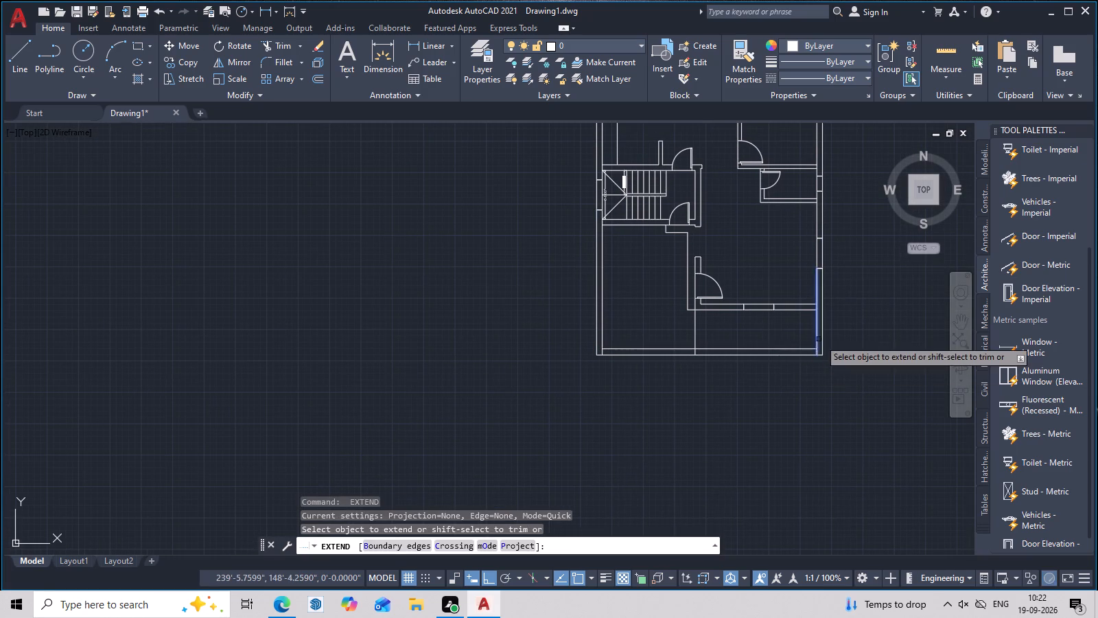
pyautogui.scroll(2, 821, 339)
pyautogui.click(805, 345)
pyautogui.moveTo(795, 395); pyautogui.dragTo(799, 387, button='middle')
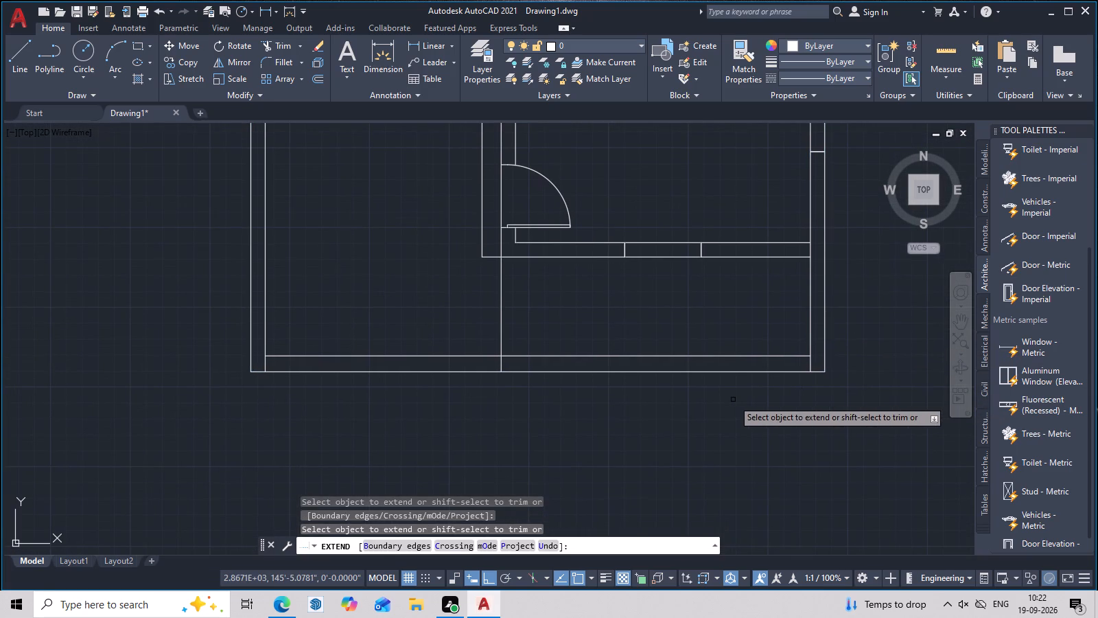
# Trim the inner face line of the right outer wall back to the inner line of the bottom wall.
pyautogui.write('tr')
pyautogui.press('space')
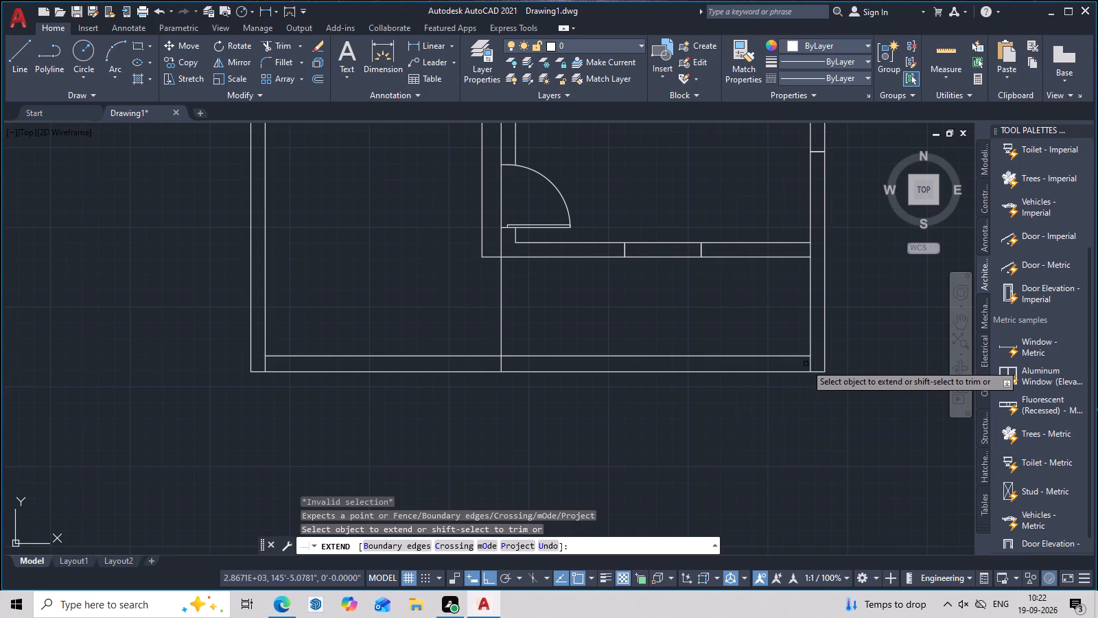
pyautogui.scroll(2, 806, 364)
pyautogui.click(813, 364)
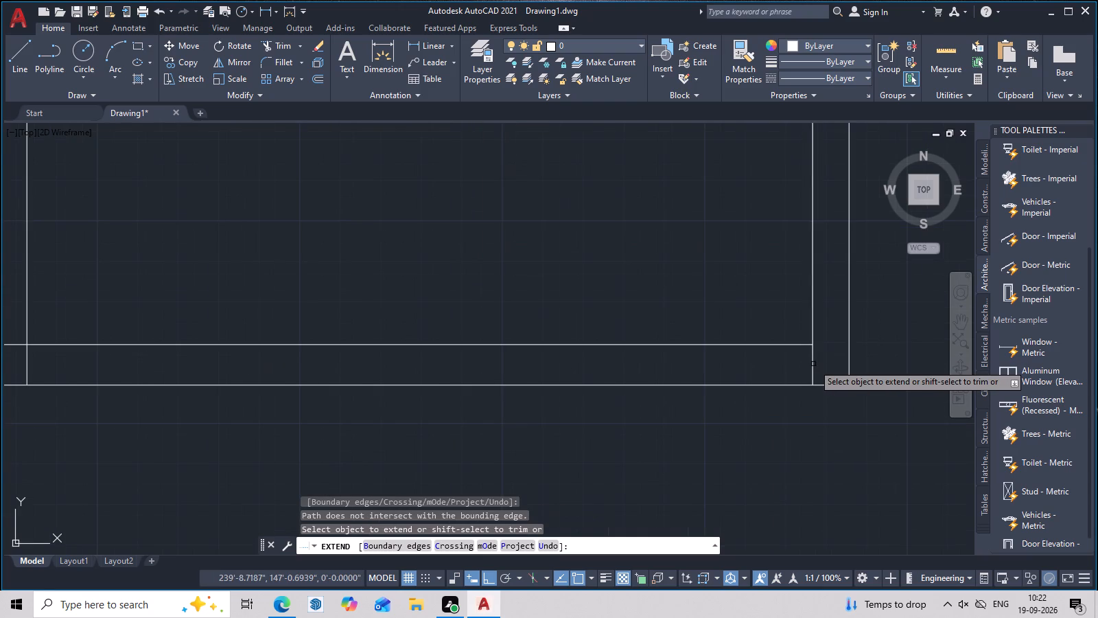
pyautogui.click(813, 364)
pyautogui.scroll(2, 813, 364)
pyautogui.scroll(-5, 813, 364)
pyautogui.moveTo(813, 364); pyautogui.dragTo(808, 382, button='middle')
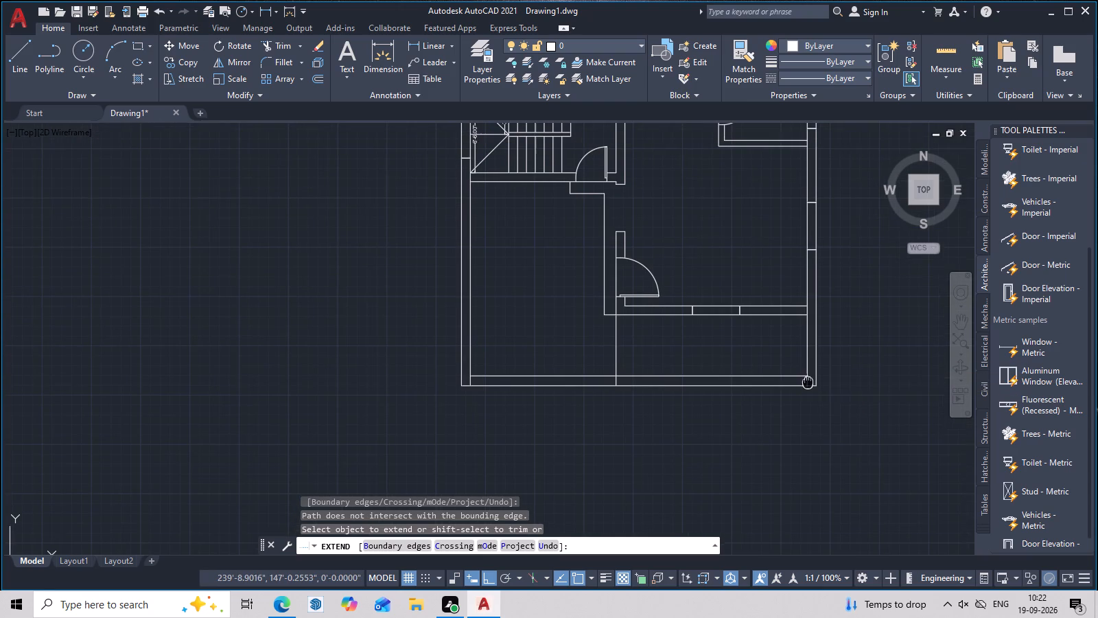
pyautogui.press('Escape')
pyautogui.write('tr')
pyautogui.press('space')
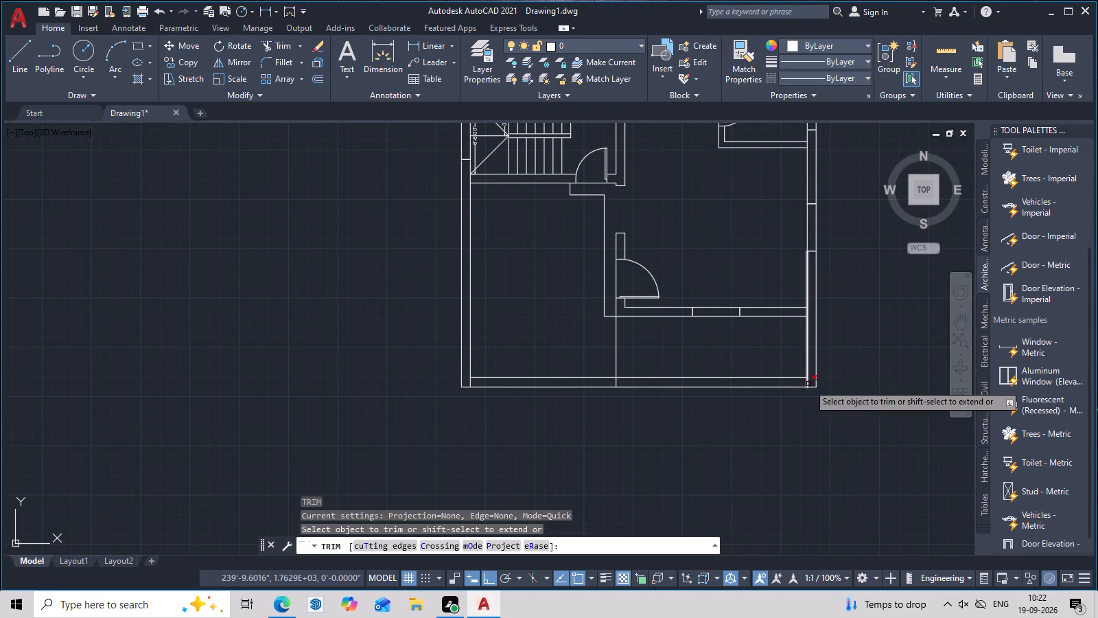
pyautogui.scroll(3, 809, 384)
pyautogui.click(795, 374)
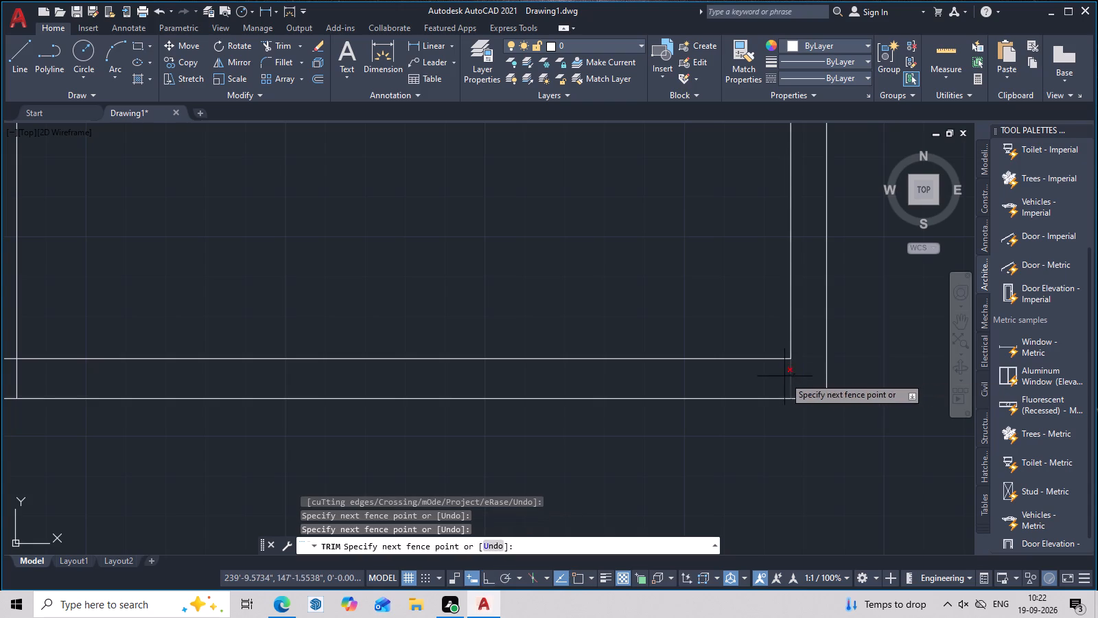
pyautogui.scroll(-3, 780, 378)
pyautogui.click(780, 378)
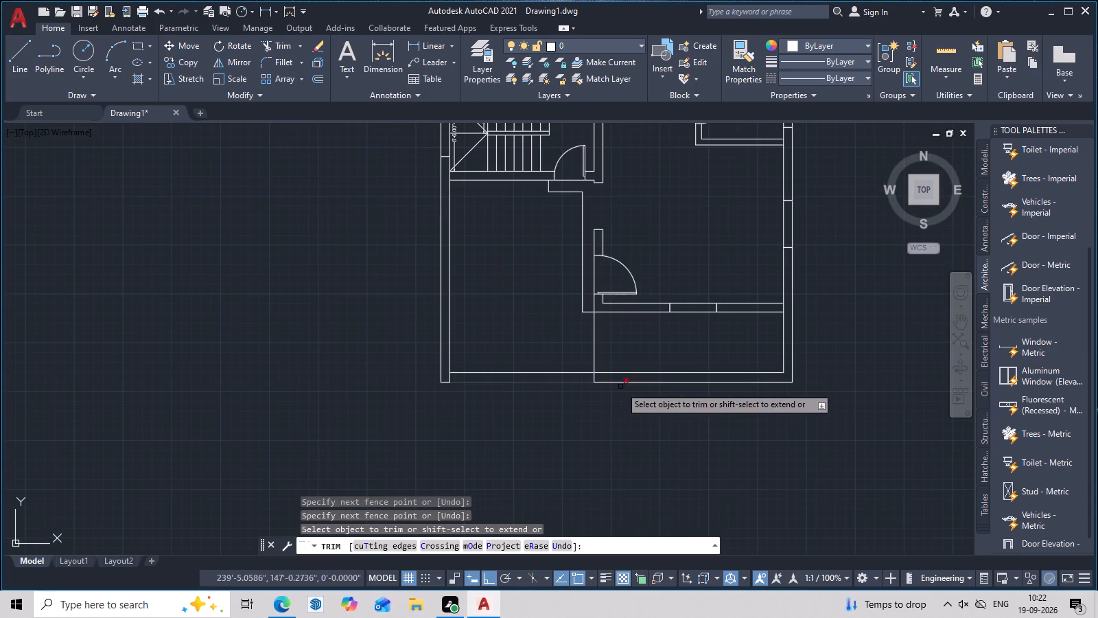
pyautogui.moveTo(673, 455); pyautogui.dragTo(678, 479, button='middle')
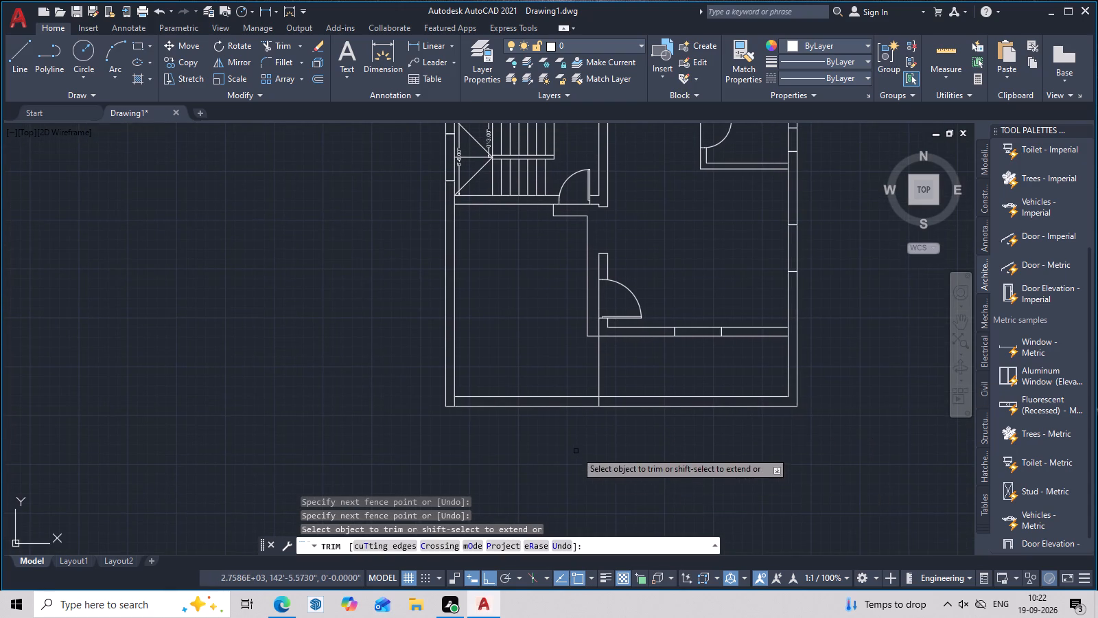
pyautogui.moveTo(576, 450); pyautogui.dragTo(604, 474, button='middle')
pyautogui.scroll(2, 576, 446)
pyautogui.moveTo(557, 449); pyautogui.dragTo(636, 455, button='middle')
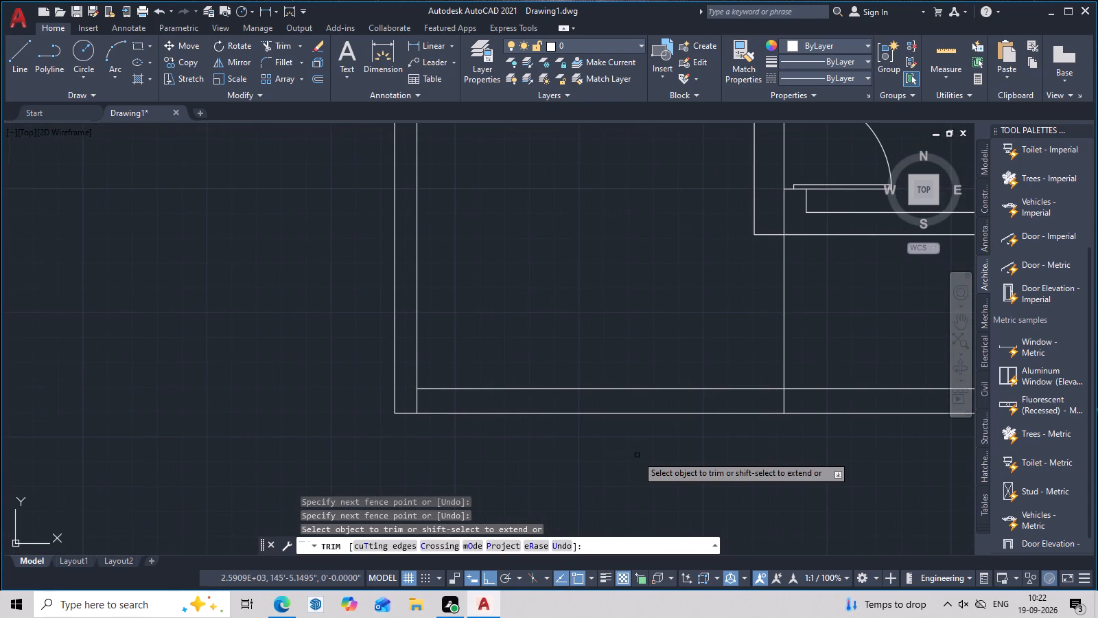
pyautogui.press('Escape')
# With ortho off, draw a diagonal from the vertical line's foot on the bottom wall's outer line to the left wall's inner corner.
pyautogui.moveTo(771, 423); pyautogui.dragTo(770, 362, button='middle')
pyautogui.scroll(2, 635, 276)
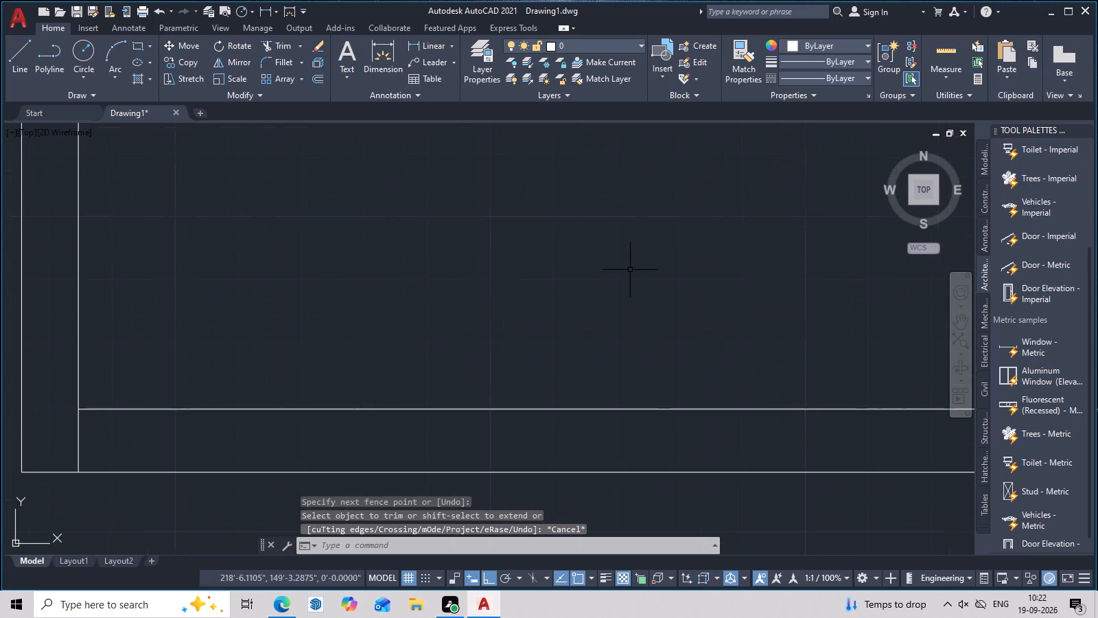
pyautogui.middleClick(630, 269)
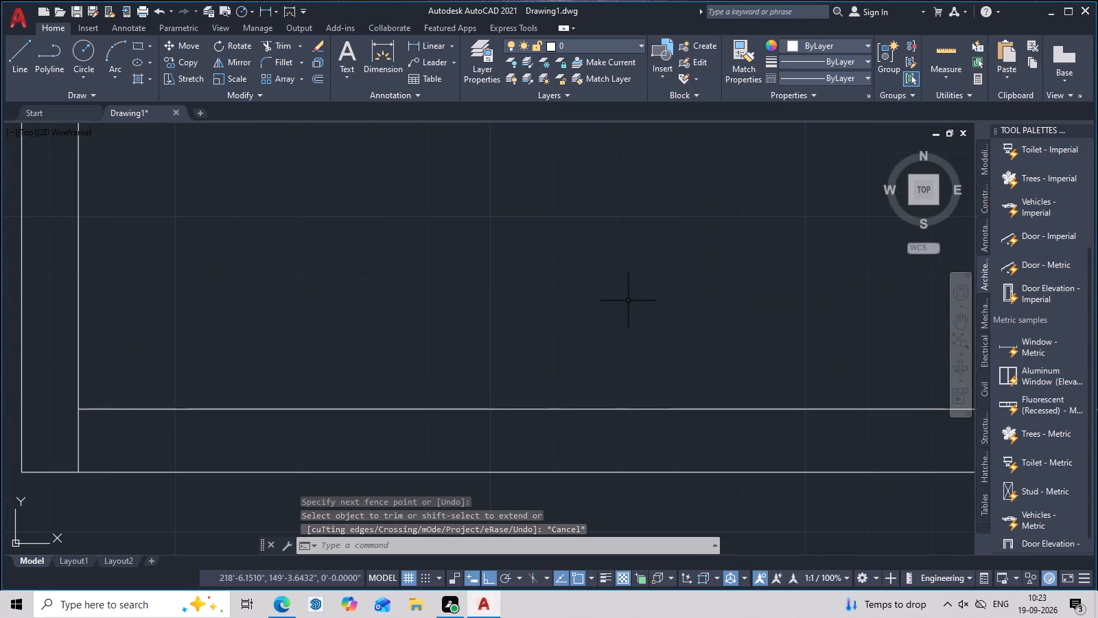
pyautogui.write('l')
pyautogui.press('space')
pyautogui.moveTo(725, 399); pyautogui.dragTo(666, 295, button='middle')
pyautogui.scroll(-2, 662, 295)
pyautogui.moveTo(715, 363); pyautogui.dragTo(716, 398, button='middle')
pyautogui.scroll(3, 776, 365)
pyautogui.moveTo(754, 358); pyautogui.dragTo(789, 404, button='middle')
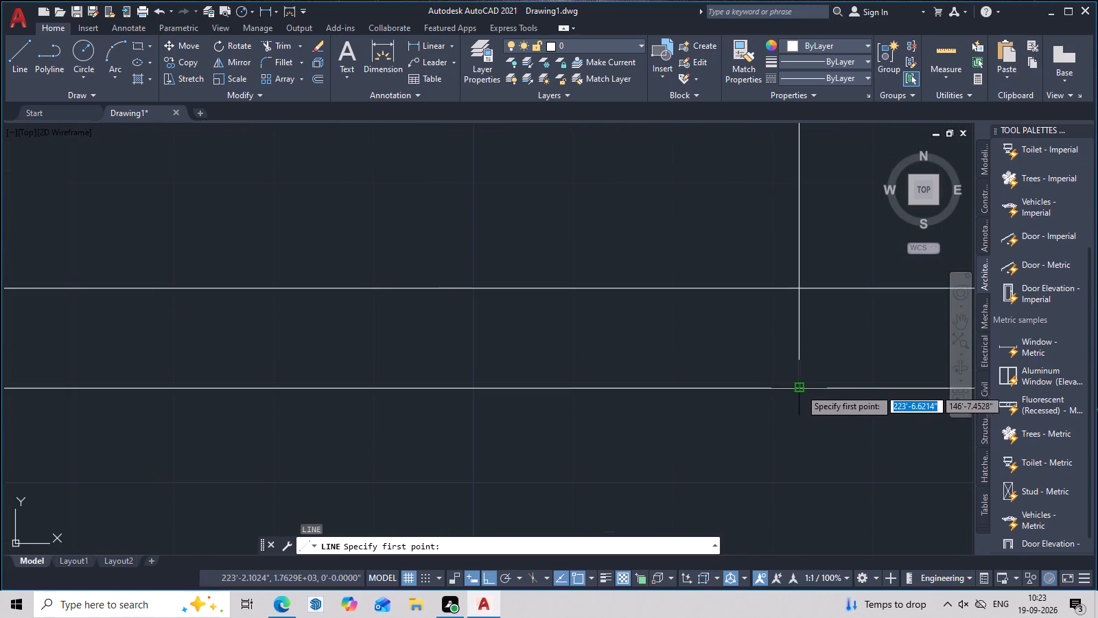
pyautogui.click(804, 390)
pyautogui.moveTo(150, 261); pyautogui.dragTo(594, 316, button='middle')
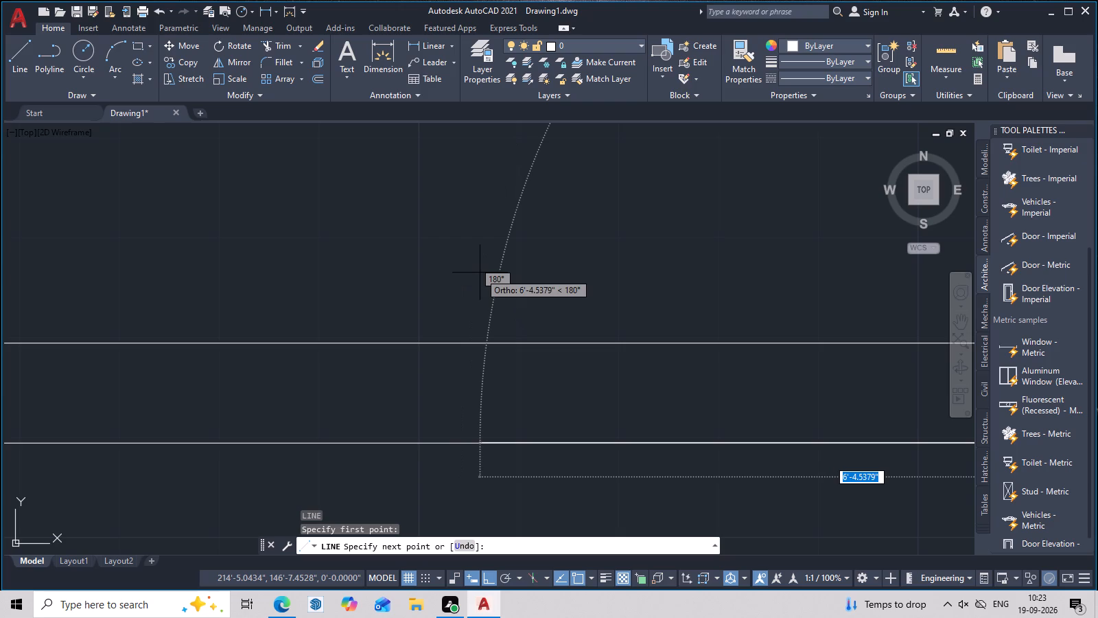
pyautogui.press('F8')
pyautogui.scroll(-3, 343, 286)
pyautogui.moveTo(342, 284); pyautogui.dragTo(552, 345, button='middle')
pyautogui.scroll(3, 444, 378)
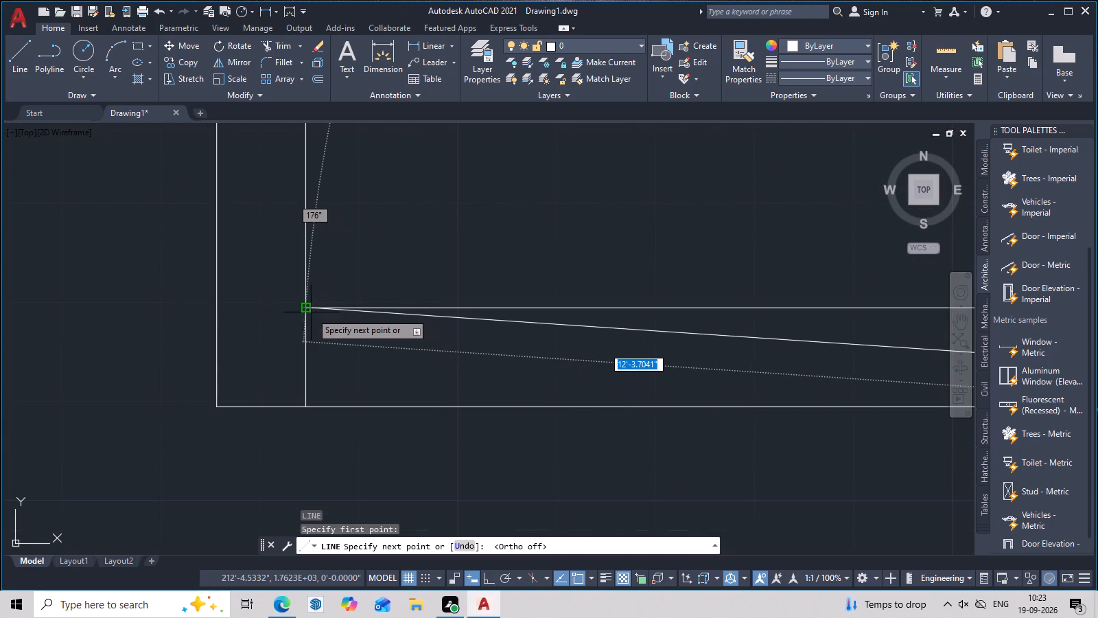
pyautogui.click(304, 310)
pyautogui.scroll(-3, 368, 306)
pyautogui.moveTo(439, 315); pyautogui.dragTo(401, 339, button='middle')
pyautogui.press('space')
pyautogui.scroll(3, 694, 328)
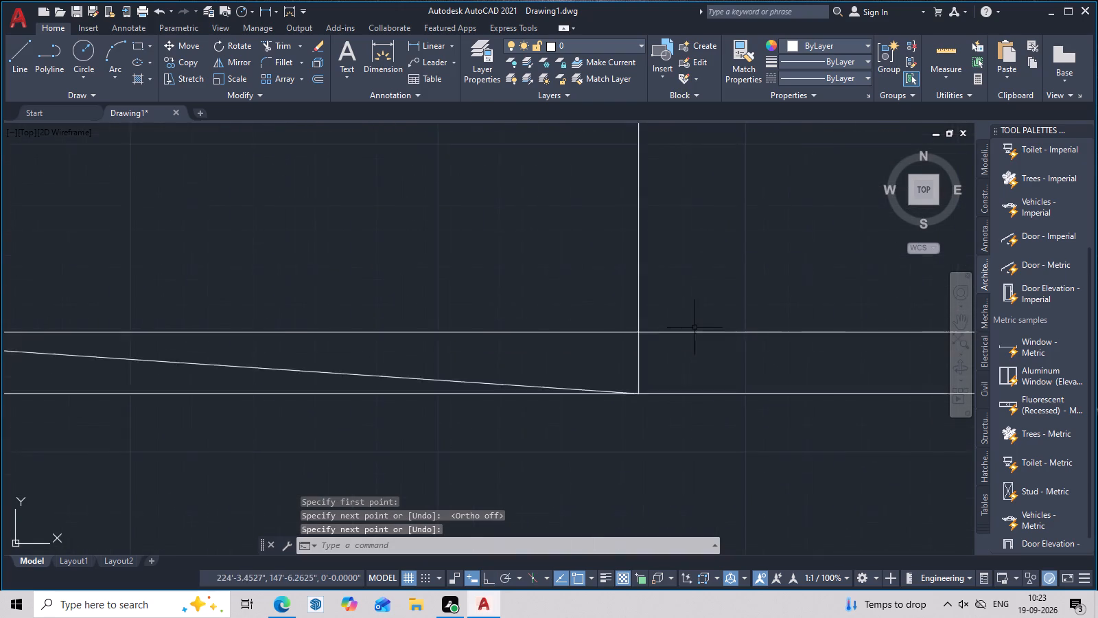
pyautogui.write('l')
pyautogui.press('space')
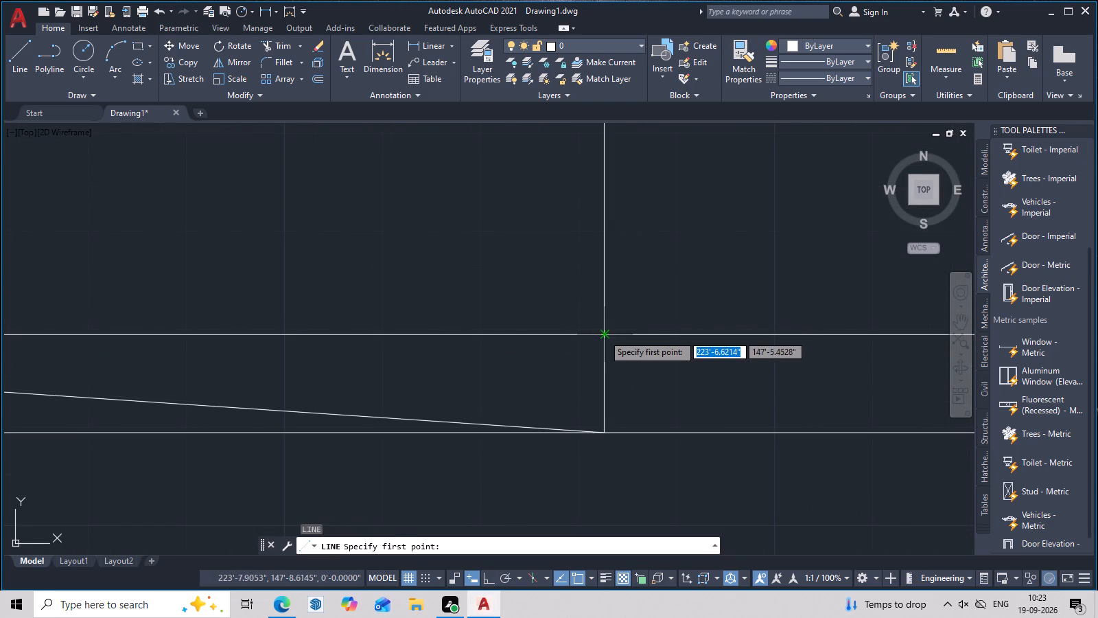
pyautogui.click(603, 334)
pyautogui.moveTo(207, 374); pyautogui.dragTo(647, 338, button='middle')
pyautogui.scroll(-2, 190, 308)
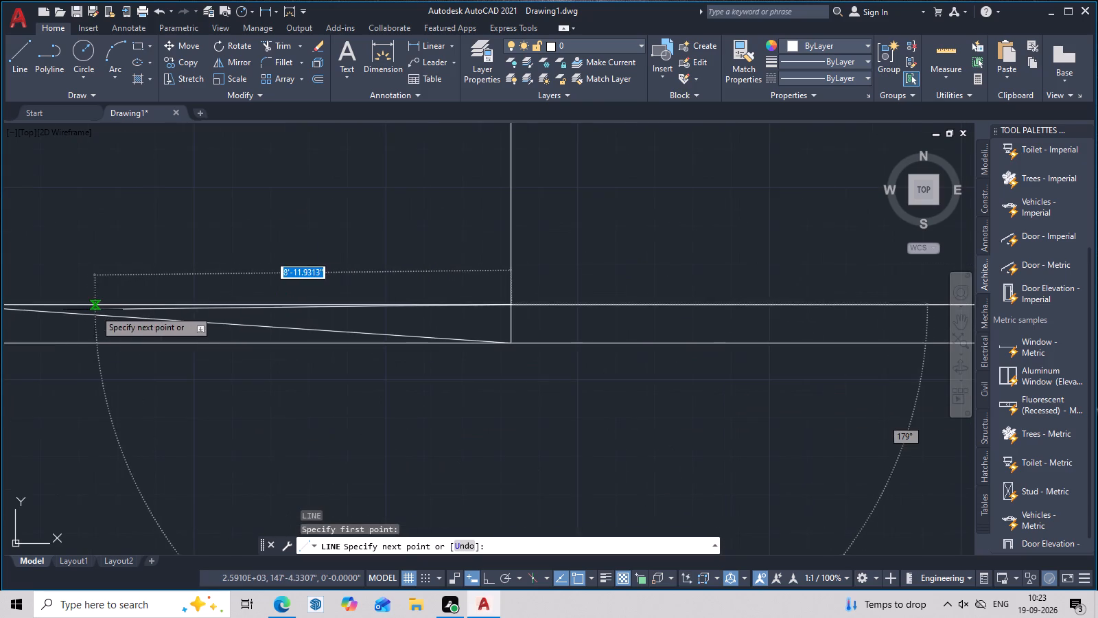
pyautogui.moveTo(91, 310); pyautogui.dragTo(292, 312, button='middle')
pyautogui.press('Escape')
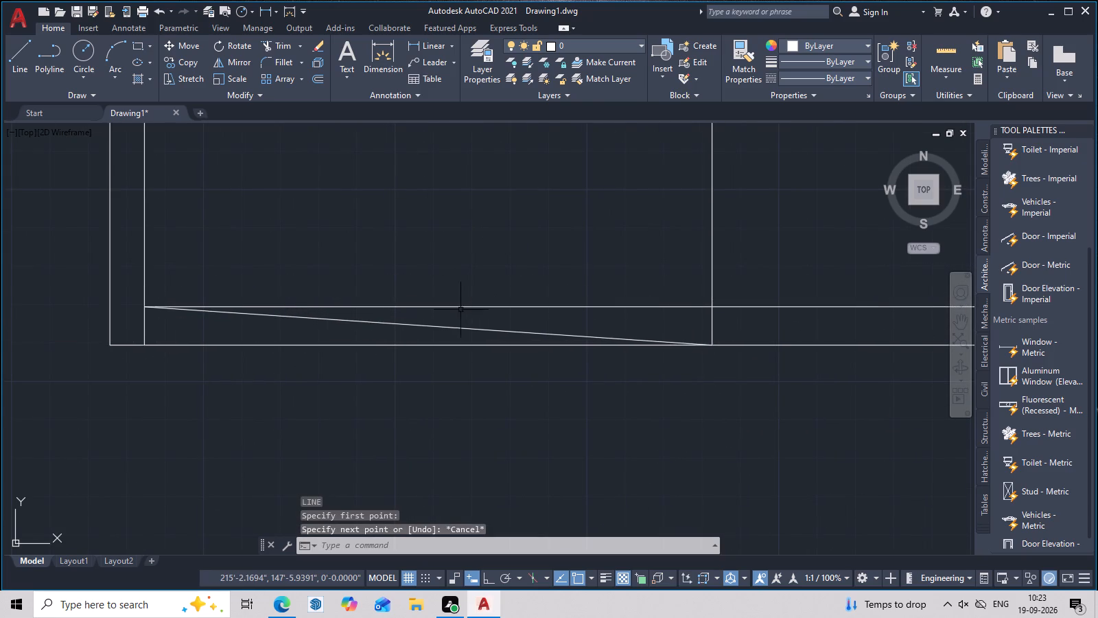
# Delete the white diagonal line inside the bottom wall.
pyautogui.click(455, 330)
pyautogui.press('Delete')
# Draw a diagonal in red (205,32,39) from the vertical line's foot on the bottom wall's outer line to the left wall's inner corner.
pyautogui.scroll(-2, 472, 312)
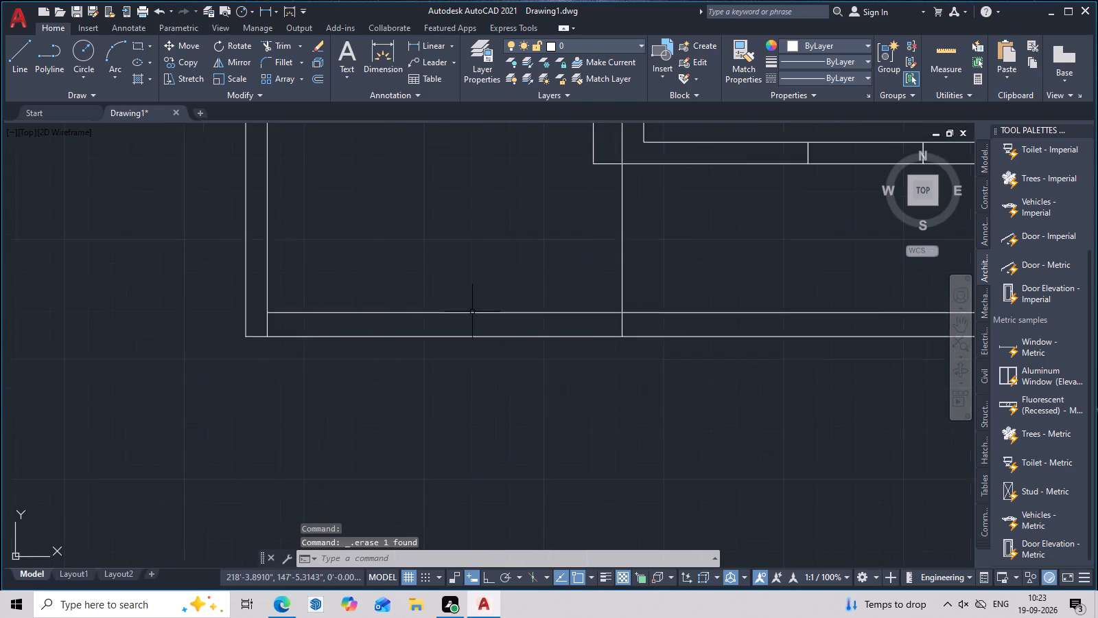
pyautogui.scroll(-1, 472, 312)
pyautogui.moveTo(472, 312); pyautogui.dragTo(495, 365, button='middle')
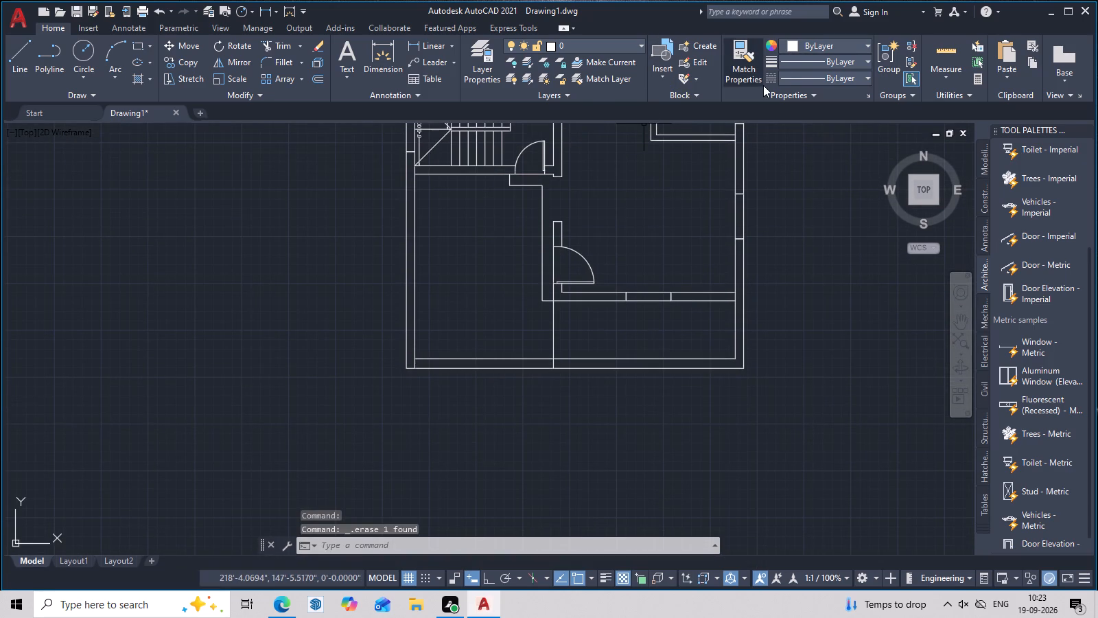
pyautogui.click(810, 43)
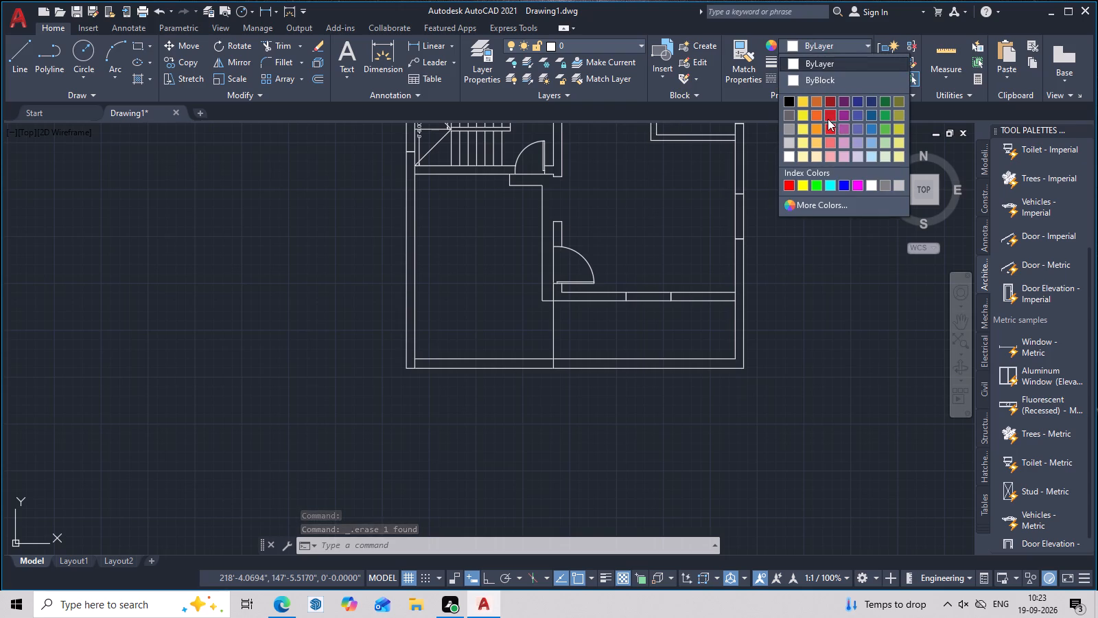
pyautogui.click(830, 108)
pyautogui.moveTo(565, 374); pyautogui.dragTo(687, 376, button='middle')
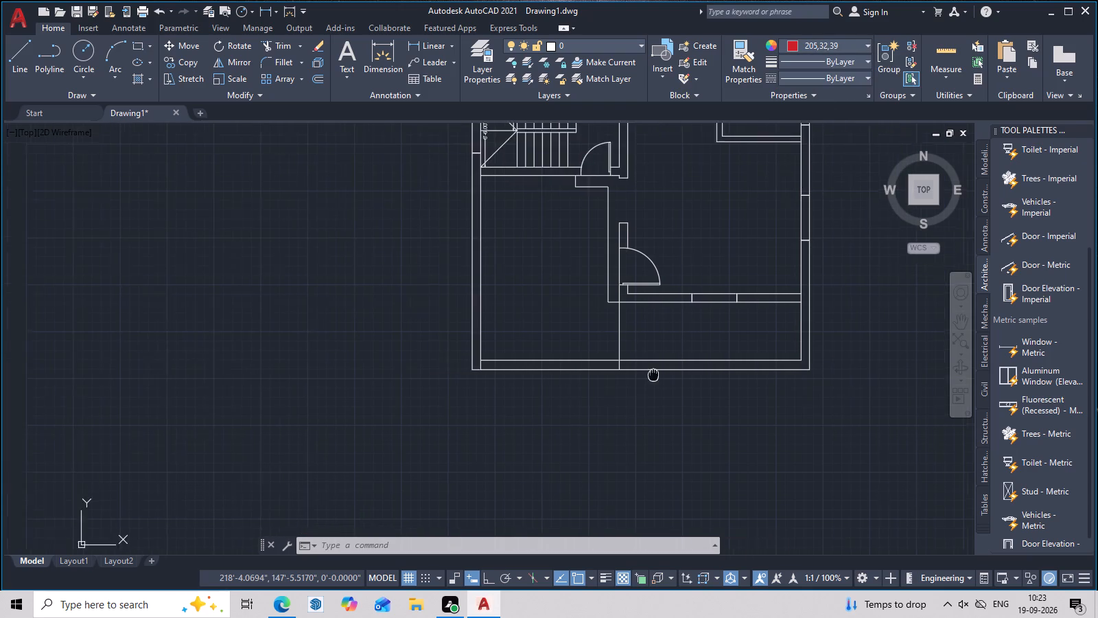
pyautogui.moveTo(687, 376); pyautogui.dragTo(688, 376, button='middle')
pyautogui.scroll(3, 683, 371)
pyautogui.moveTo(683, 371); pyautogui.dragTo(813, 383, button='middle')
pyautogui.write('l')
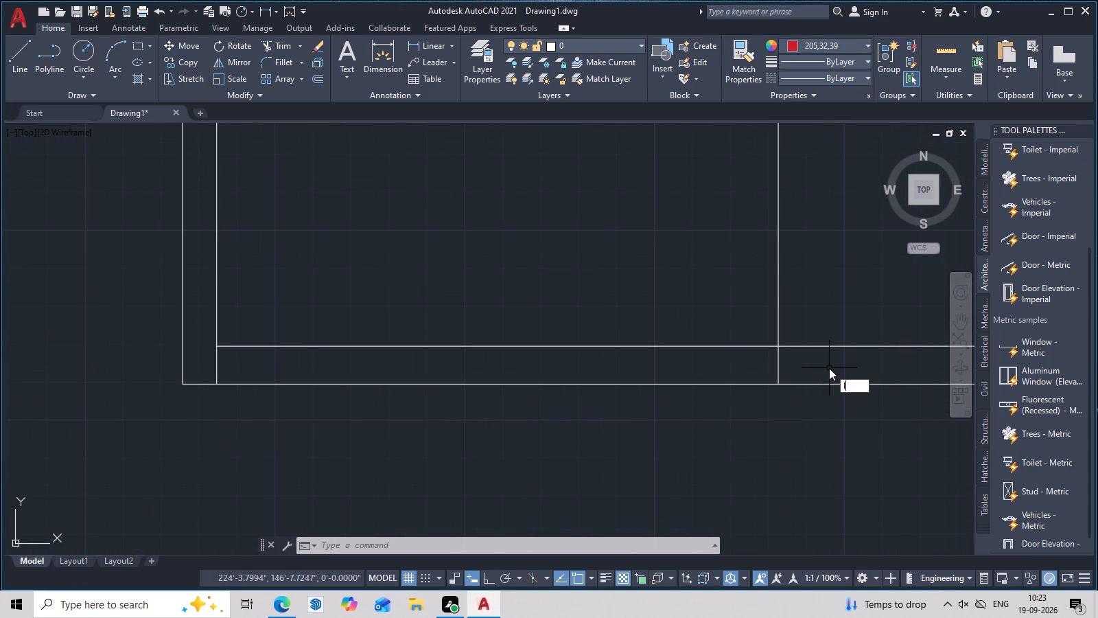
pyautogui.press('space')
pyautogui.click(778, 382)
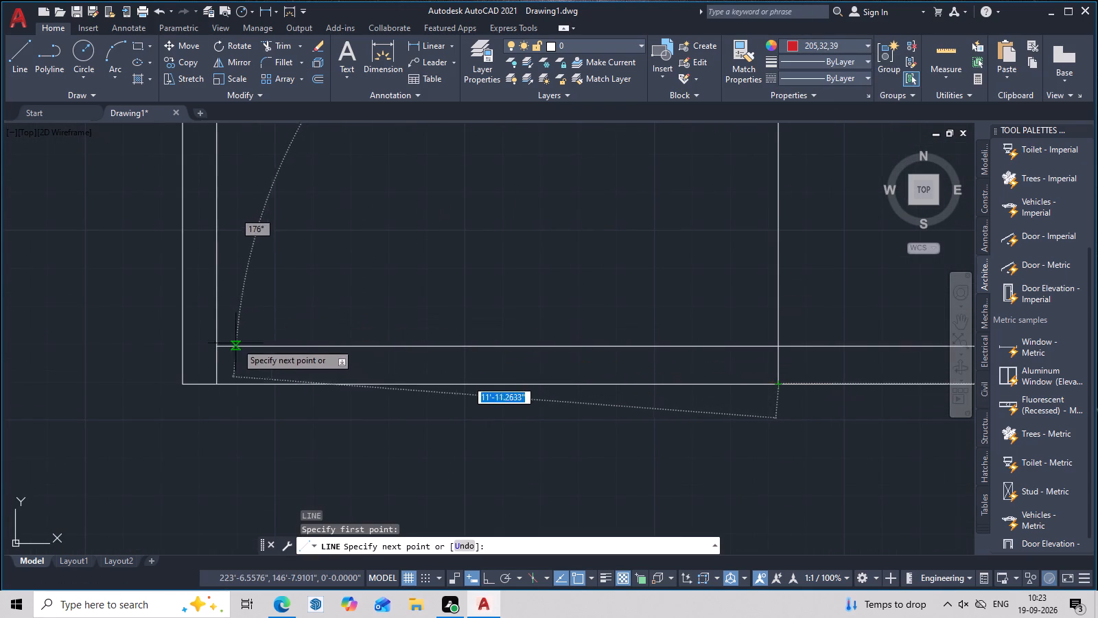
pyautogui.click(214, 347)
pyautogui.press('space')
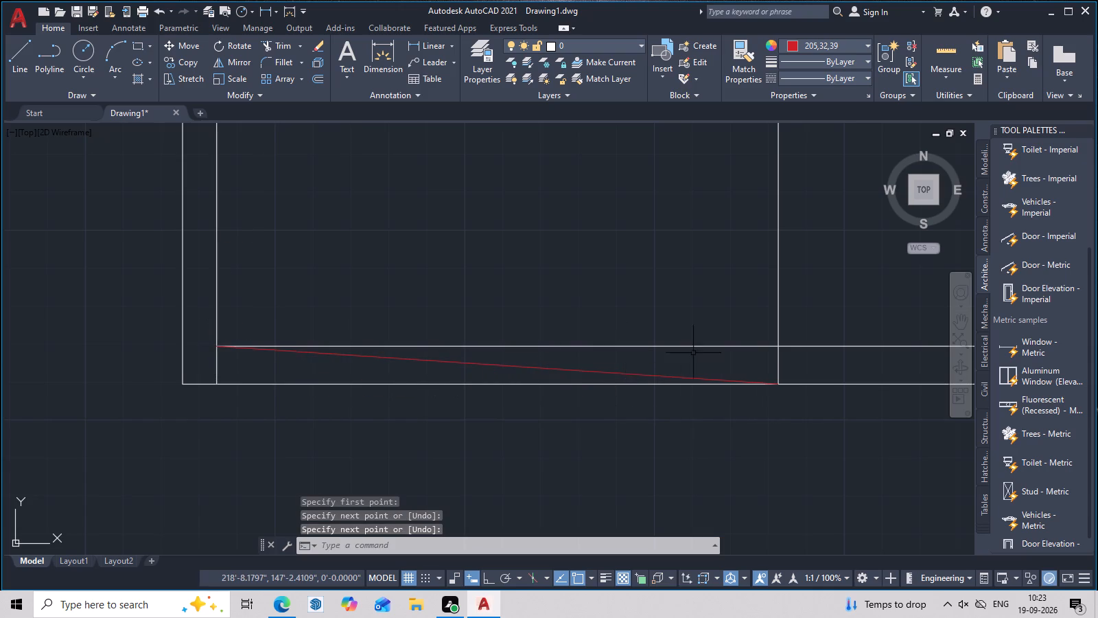
# Draw the opposite red diagonal across the same bottom wall segment, ending where the left wall's inner face meets the outer line.
pyautogui.write('l')
pyautogui.press('space')
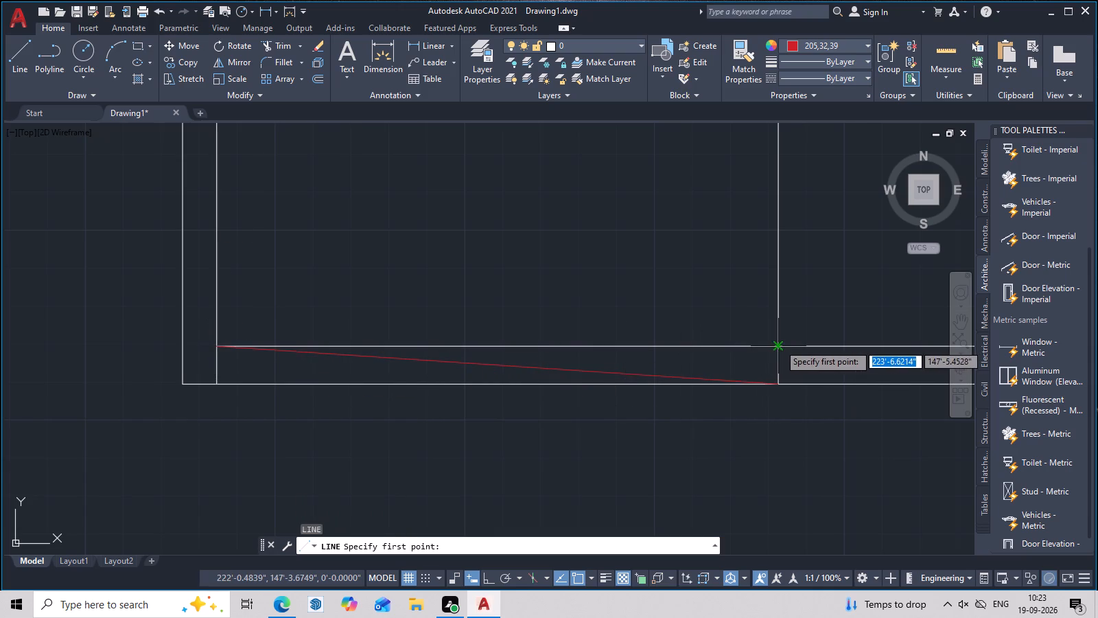
pyautogui.click(778, 344)
pyautogui.click(212, 383)
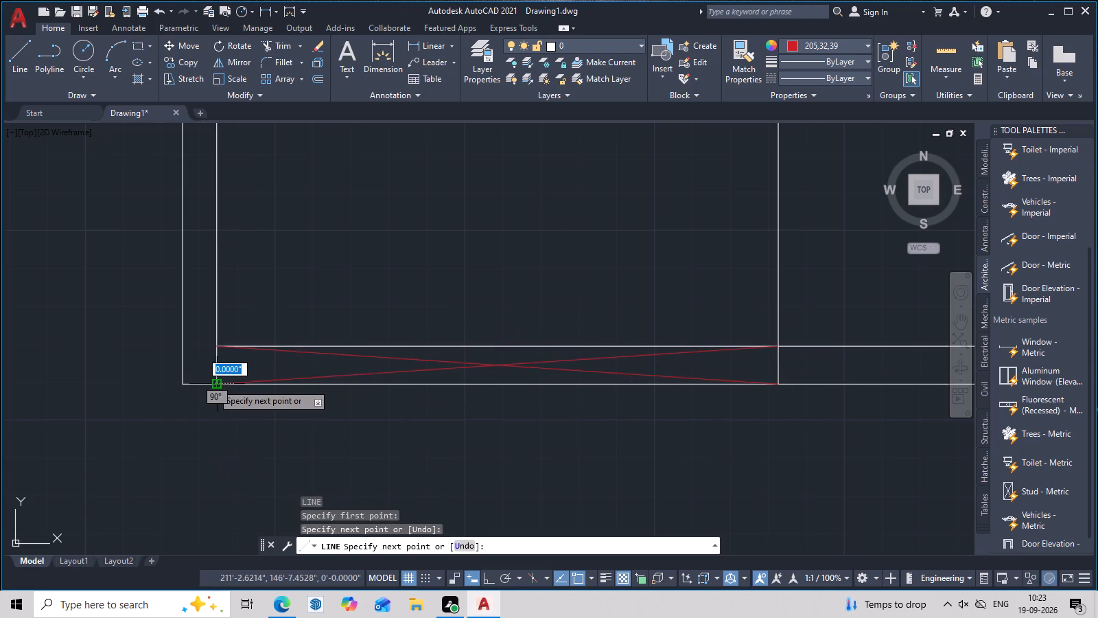
pyautogui.press('Escape')
# Trim away the inner and outer bottom wall lines along the red cross, between the left outer wall and the vertical line.
pyautogui.scroll(-2, 405, 364)
pyautogui.moveTo(408, 356); pyautogui.dragTo(416, 390, button='middle')
pyautogui.scroll(2, 416, 388)
pyautogui.moveTo(449, 391); pyautogui.dragTo(458, 376, button='middle')
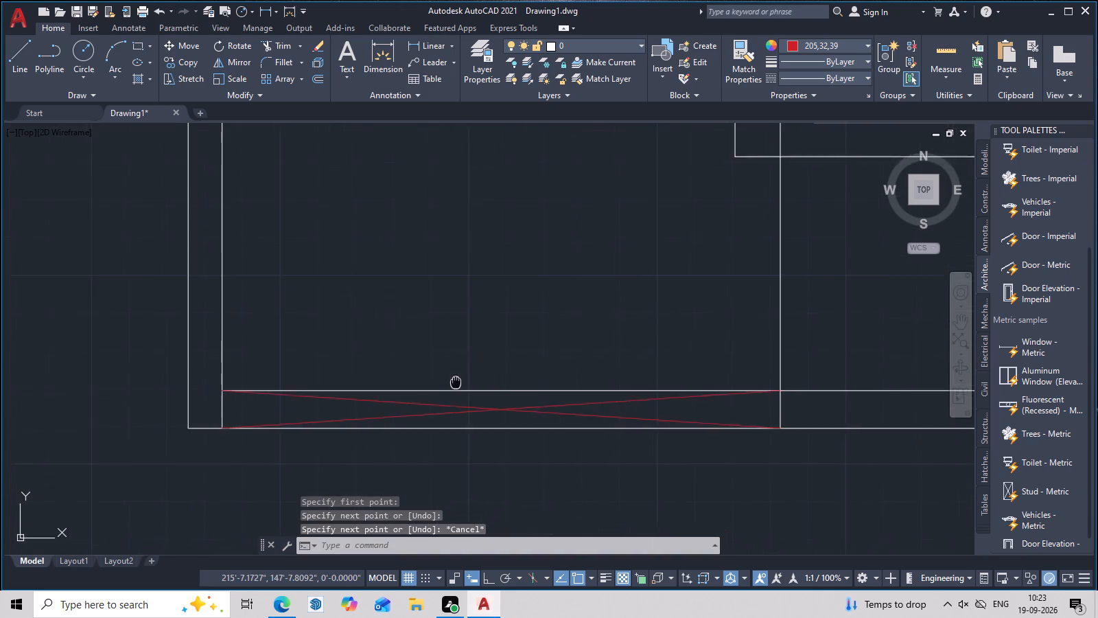
pyautogui.moveTo(458, 376); pyautogui.dragTo(466, 353, button='middle')
pyautogui.press('Escape')
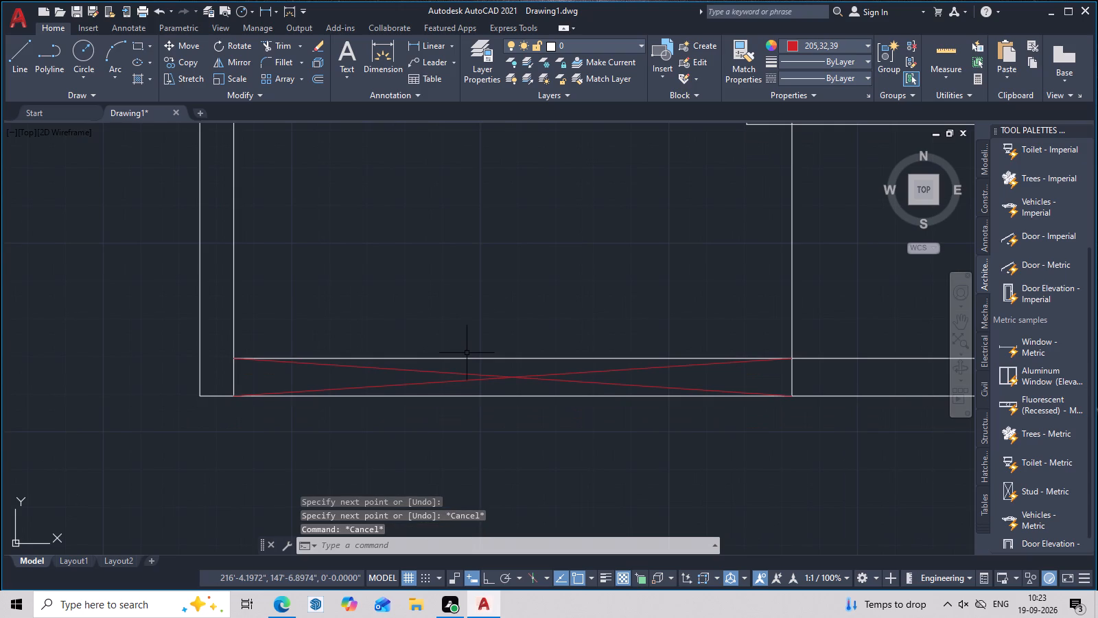
pyautogui.write('tr')
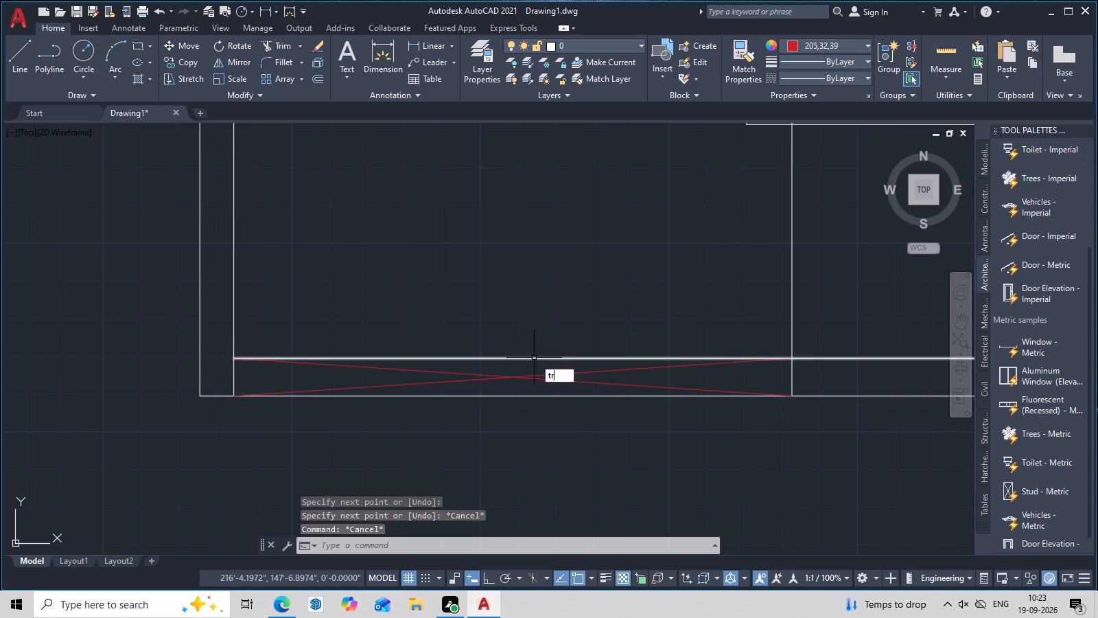
pyautogui.press('space')
pyautogui.click(534, 358)
pyautogui.click(526, 396)
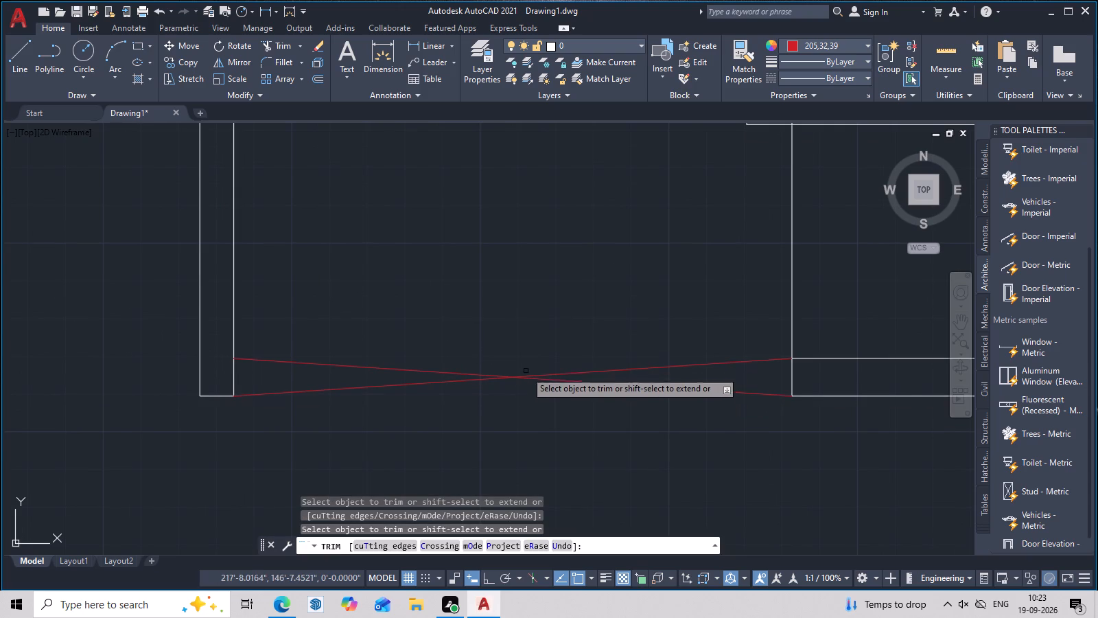
pyautogui.scroll(-3, 526, 358)
pyautogui.moveTo(527, 354); pyautogui.dragTo(545, 413, button='middle')
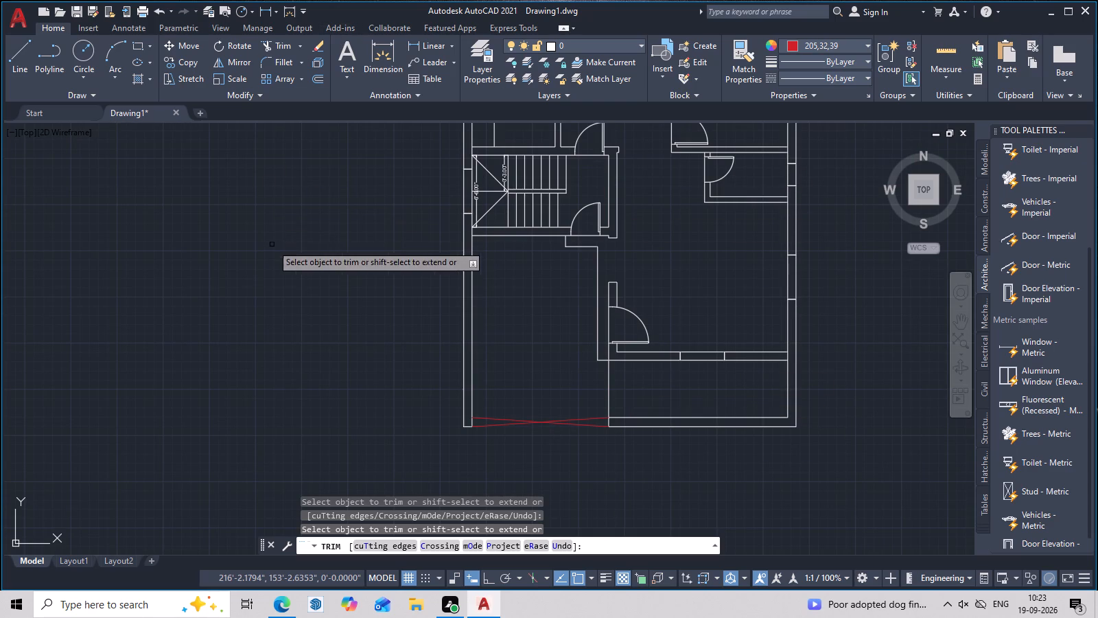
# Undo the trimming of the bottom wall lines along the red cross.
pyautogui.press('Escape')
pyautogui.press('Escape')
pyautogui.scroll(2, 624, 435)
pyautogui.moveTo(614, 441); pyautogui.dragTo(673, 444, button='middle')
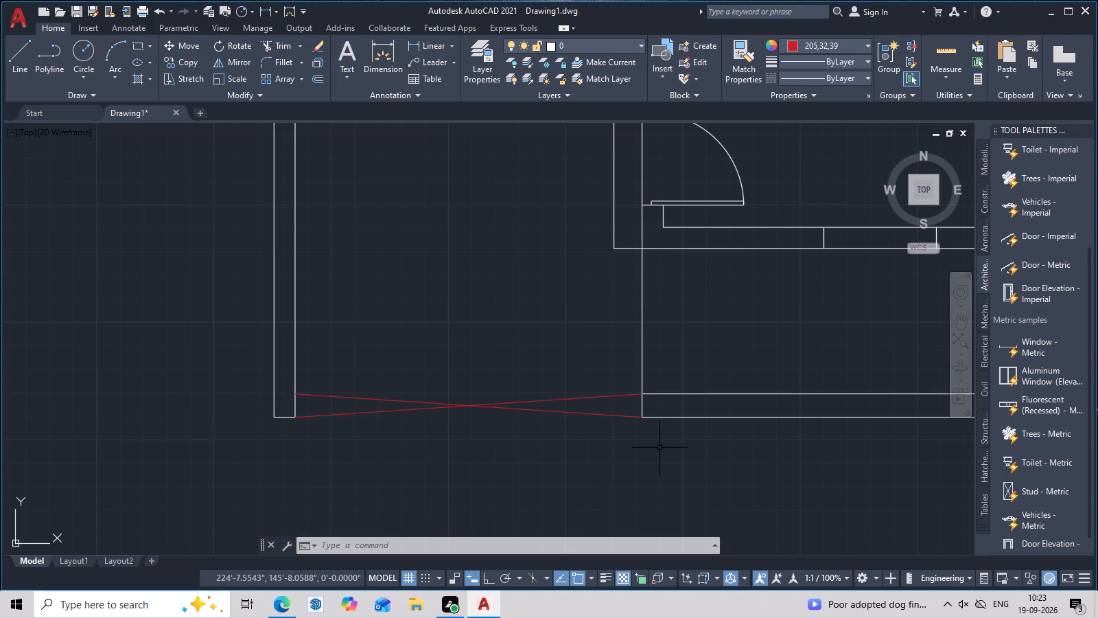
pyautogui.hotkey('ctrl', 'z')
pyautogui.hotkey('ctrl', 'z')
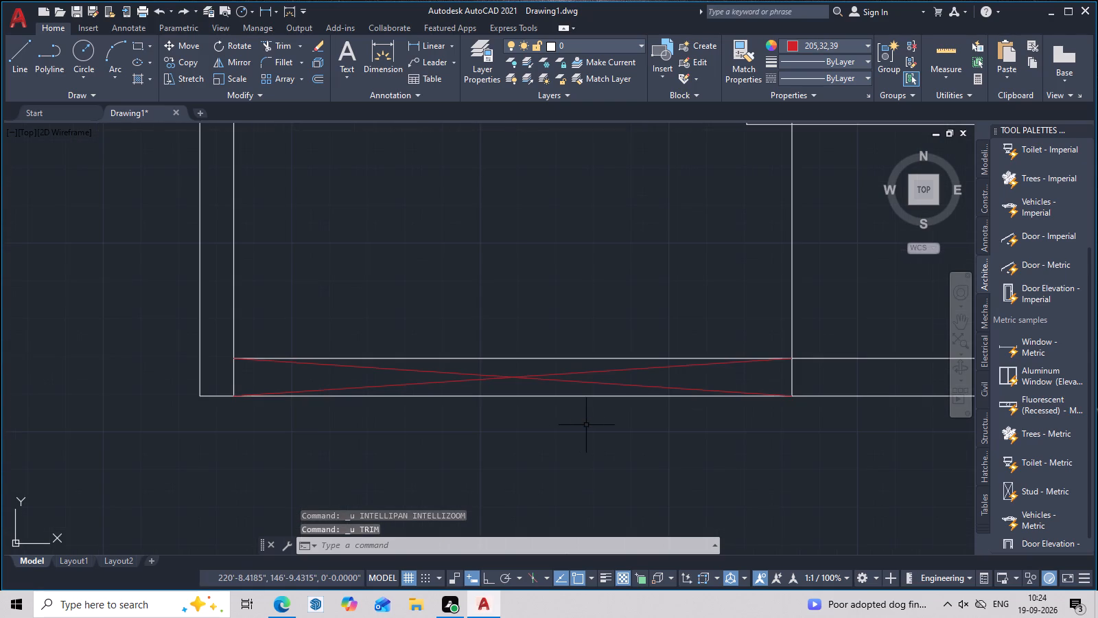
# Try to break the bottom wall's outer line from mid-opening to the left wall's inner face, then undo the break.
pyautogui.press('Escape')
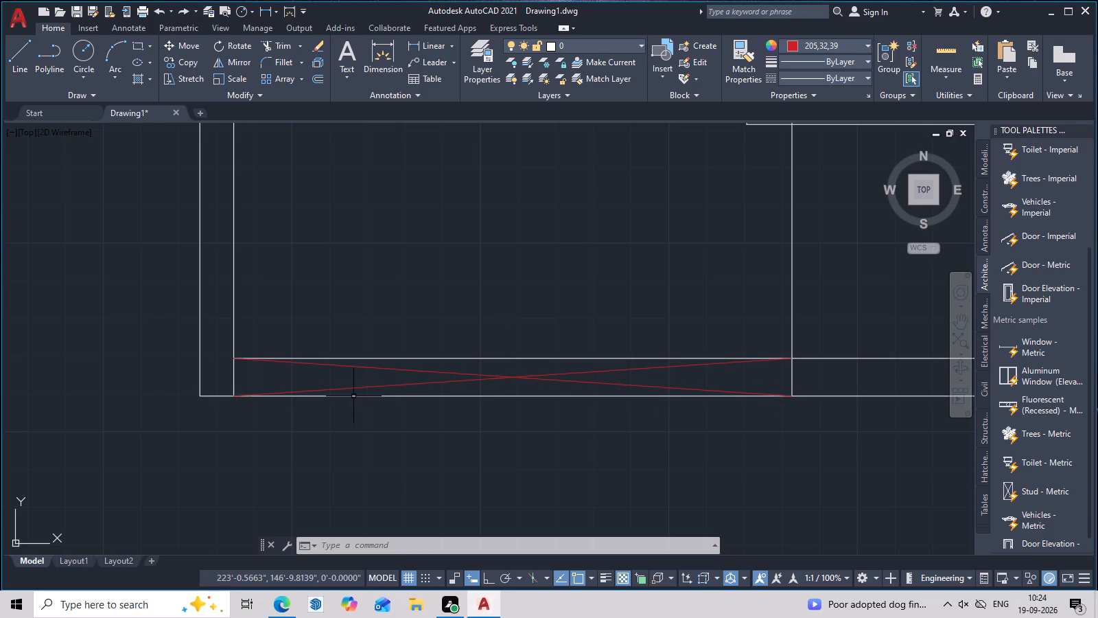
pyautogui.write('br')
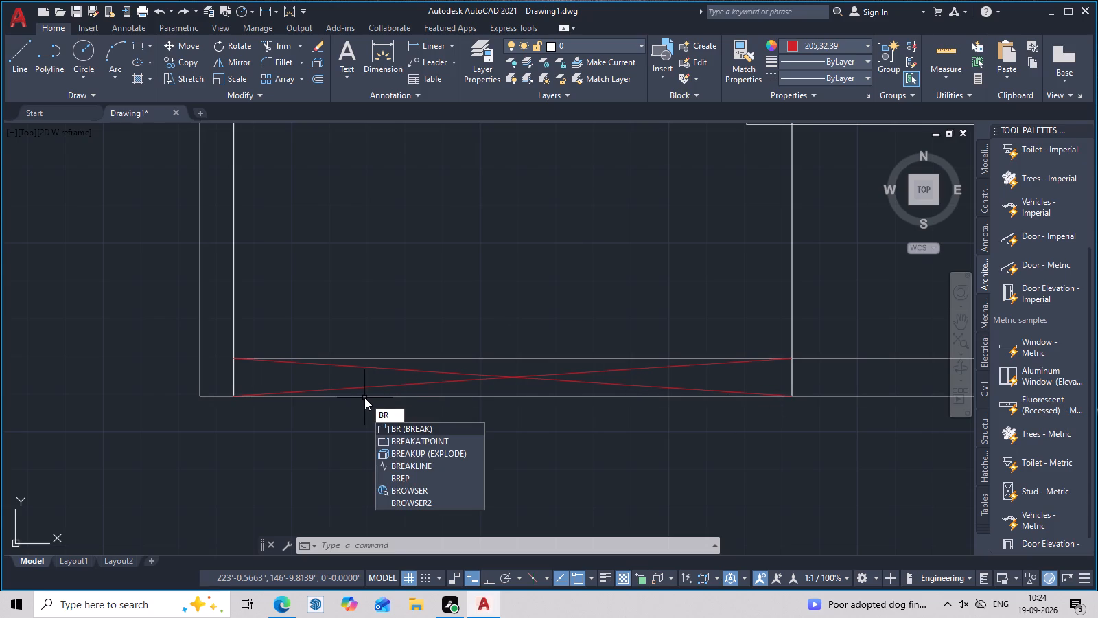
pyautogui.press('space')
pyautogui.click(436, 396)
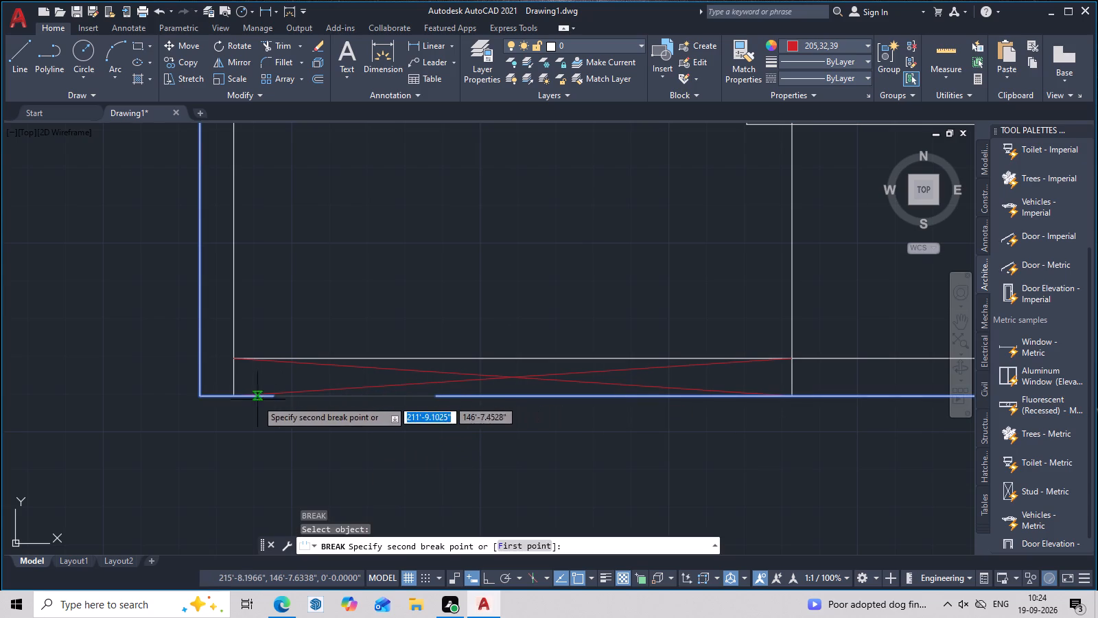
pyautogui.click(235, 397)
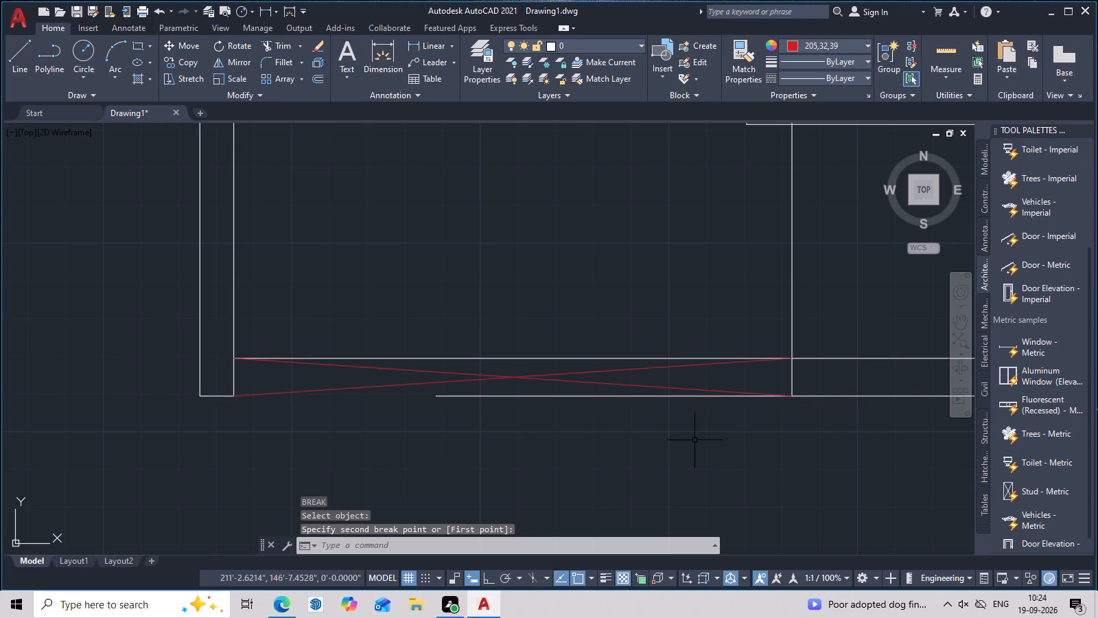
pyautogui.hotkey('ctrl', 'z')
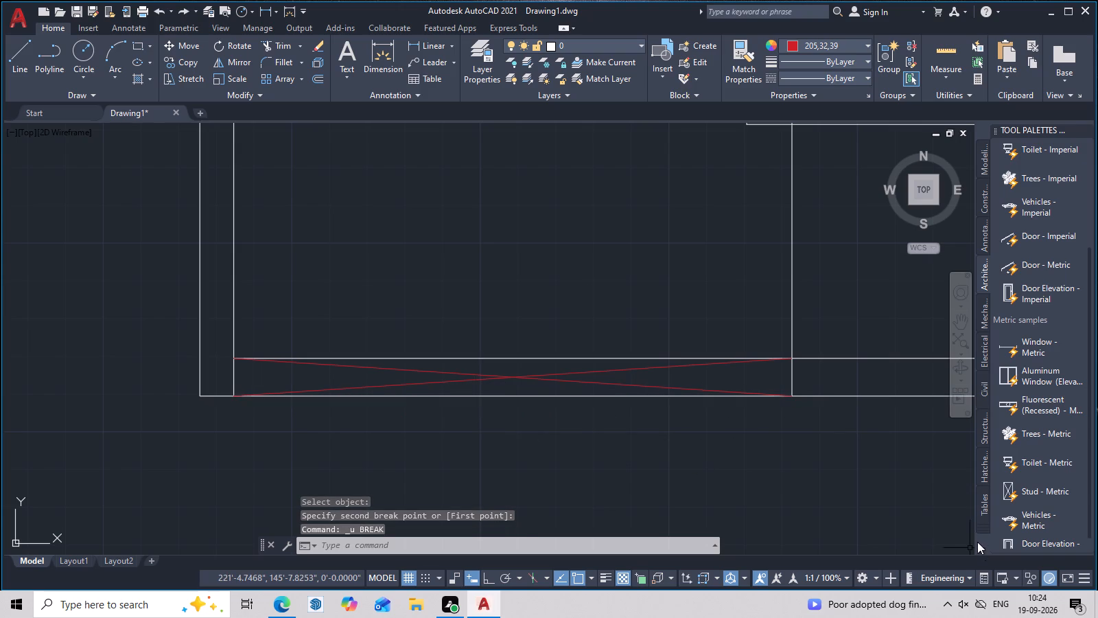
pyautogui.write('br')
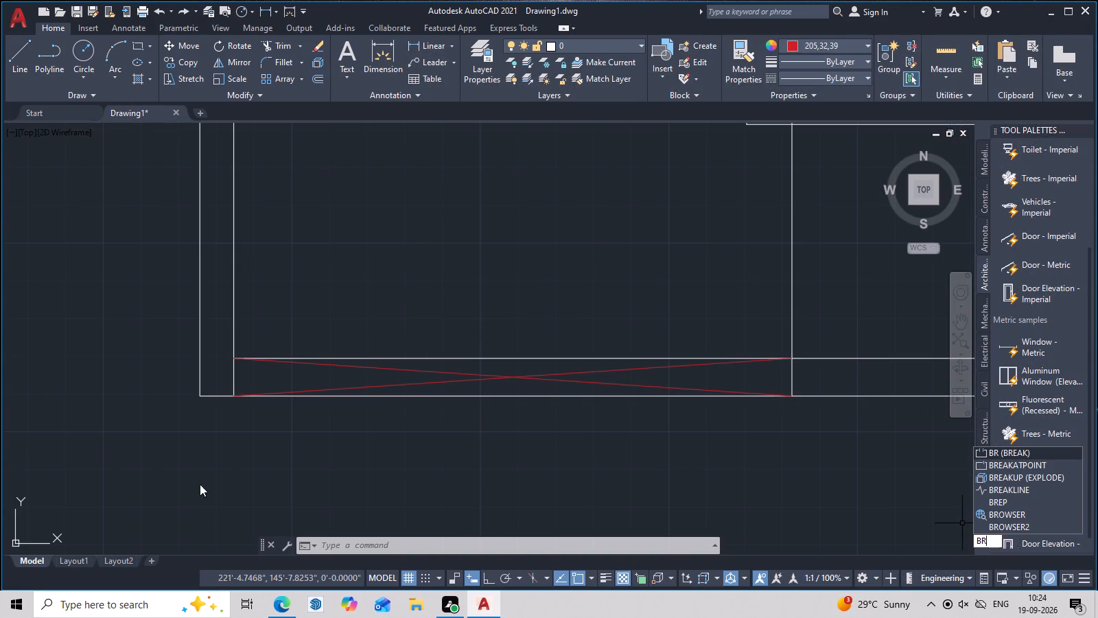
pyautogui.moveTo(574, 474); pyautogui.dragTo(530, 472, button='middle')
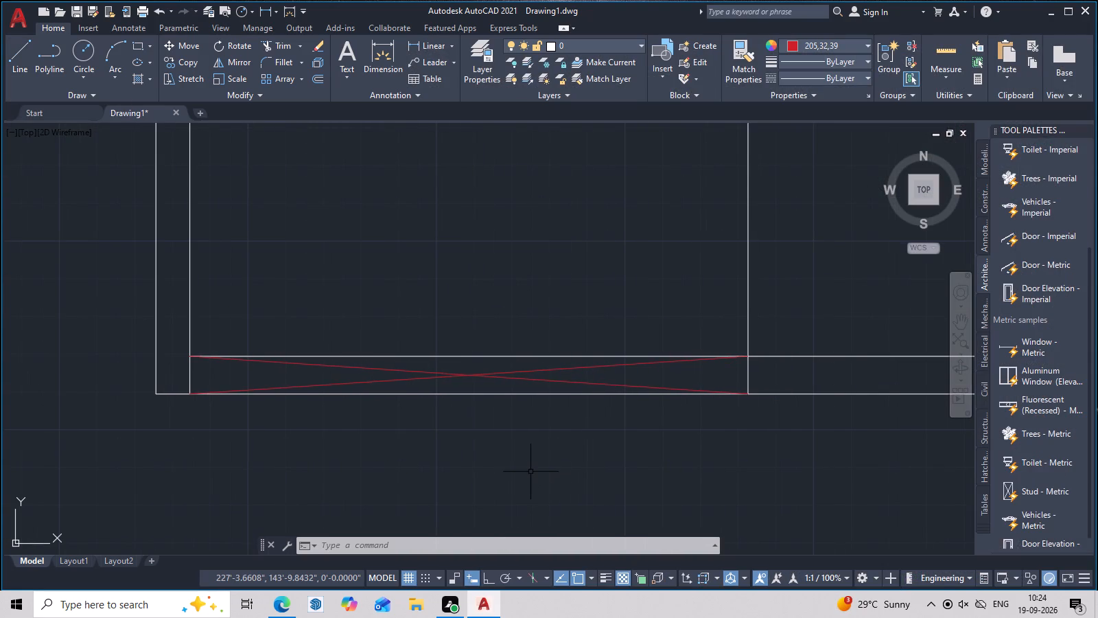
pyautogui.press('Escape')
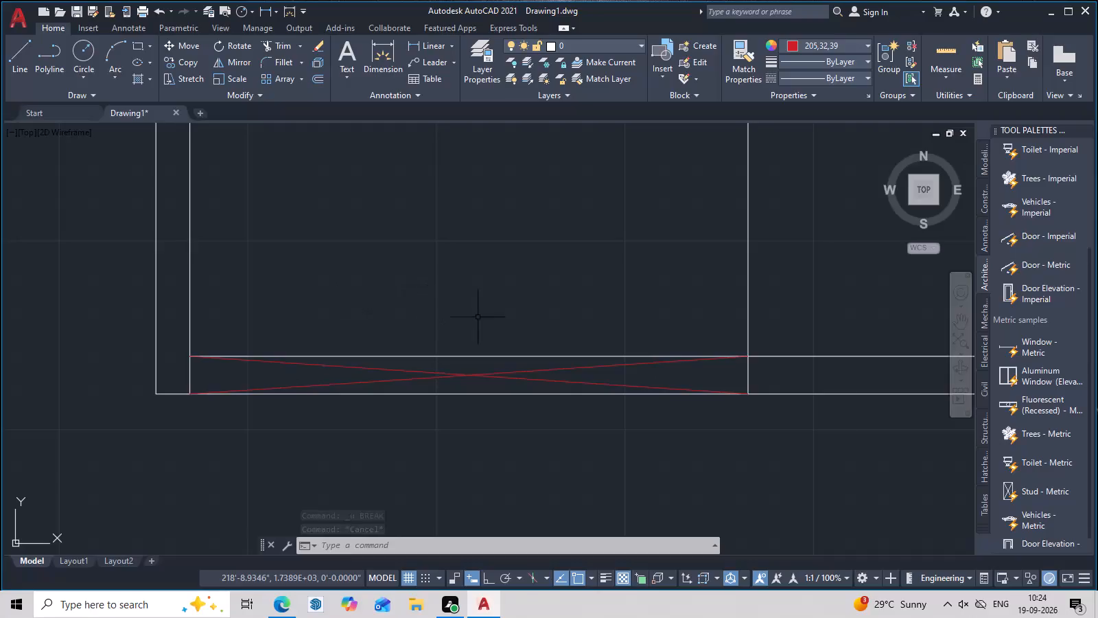
# Break the bottom wall's outer line at a point at both ends of the red cross, using Break at Point.
pyautogui.write('be')
pyautogui.press('BackSpace')
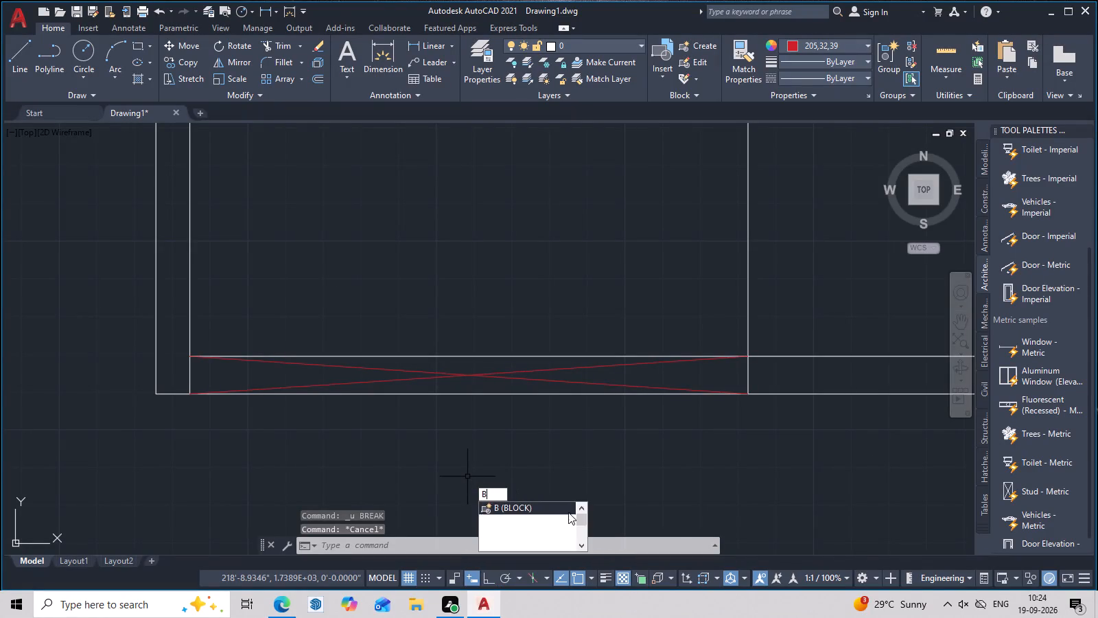
pyautogui.press('r')
pyautogui.click(543, 520)
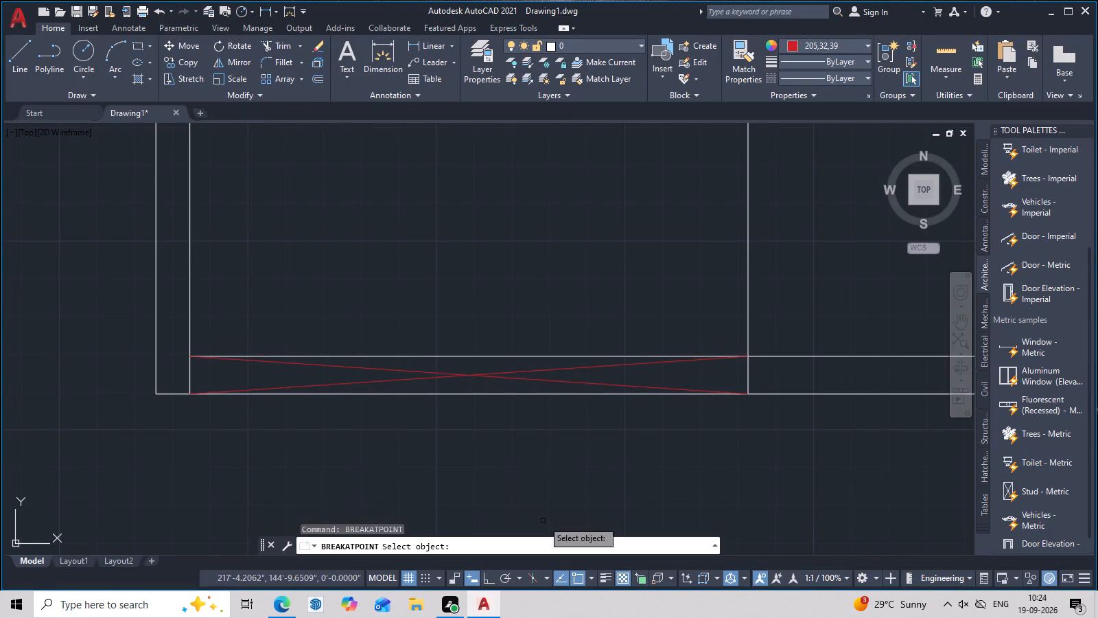
pyautogui.click(657, 393)
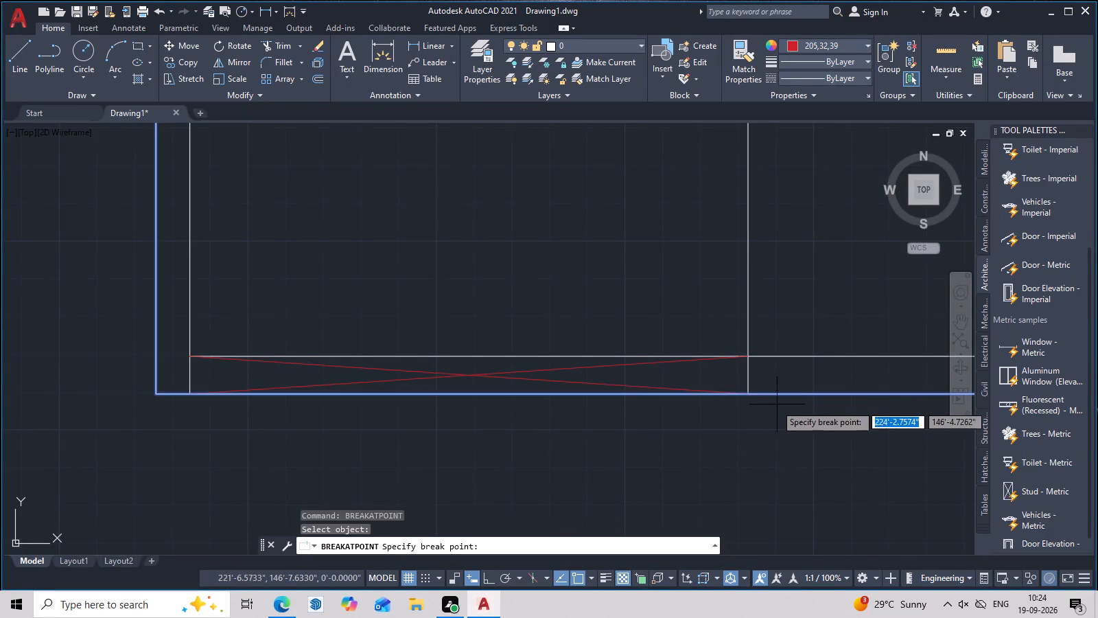
pyautogui.click(749, 396)
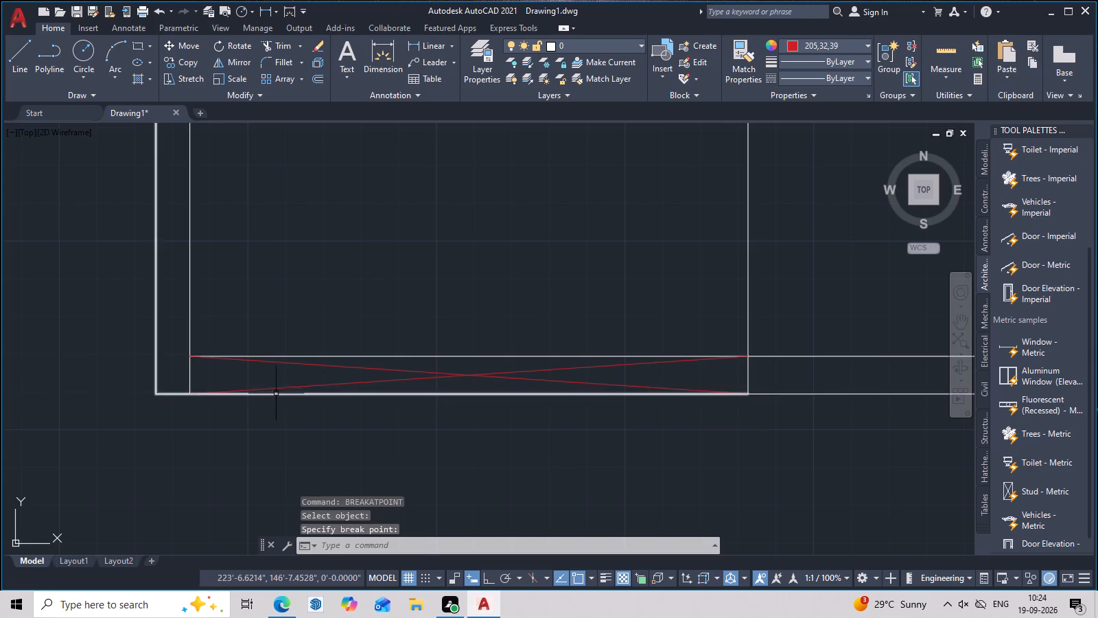
pyautogui.press('space')
pyautogui.click(395, 395)
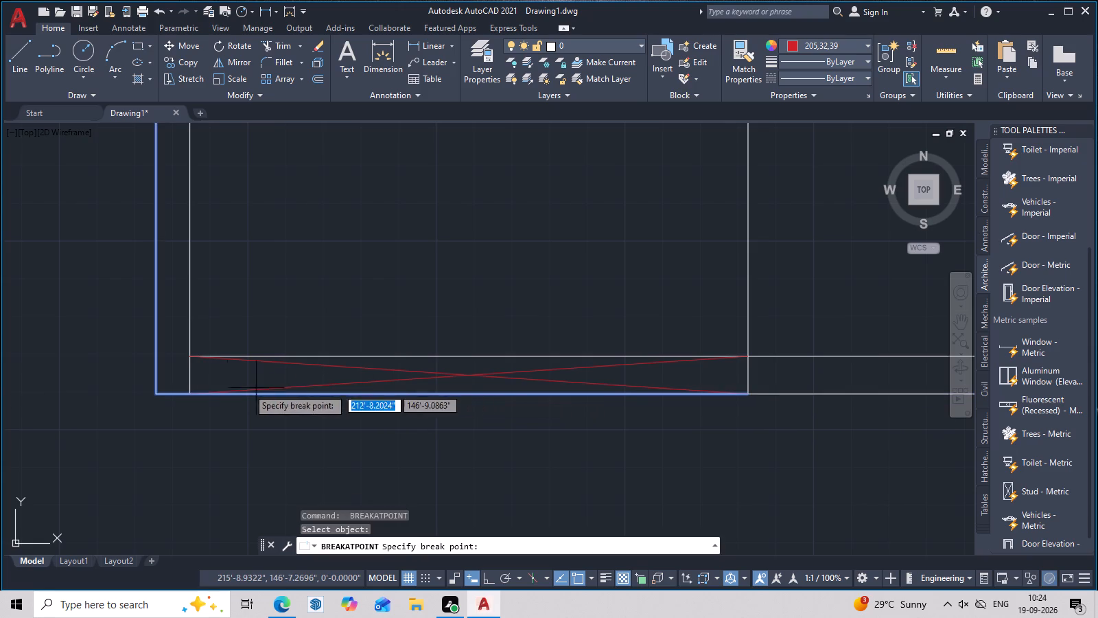
pyautogui.click(194, 394)
# Break the bottom wall's inner line at the point where it meets the vertical line beside the red cross.
pyautogui.press('space')
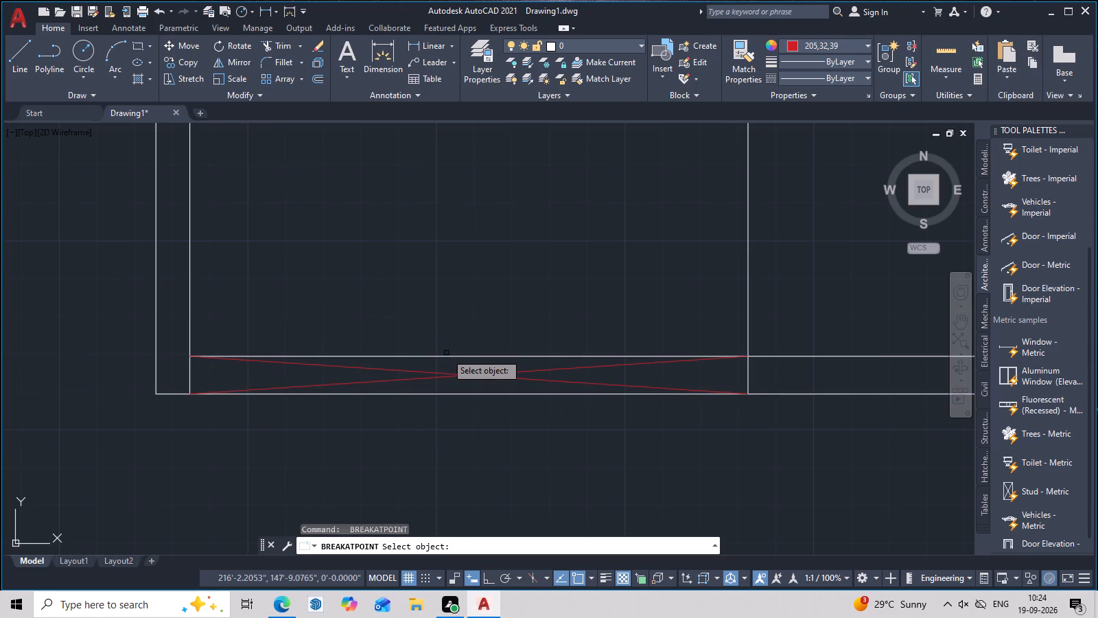
pyautogui.click(448, 358)
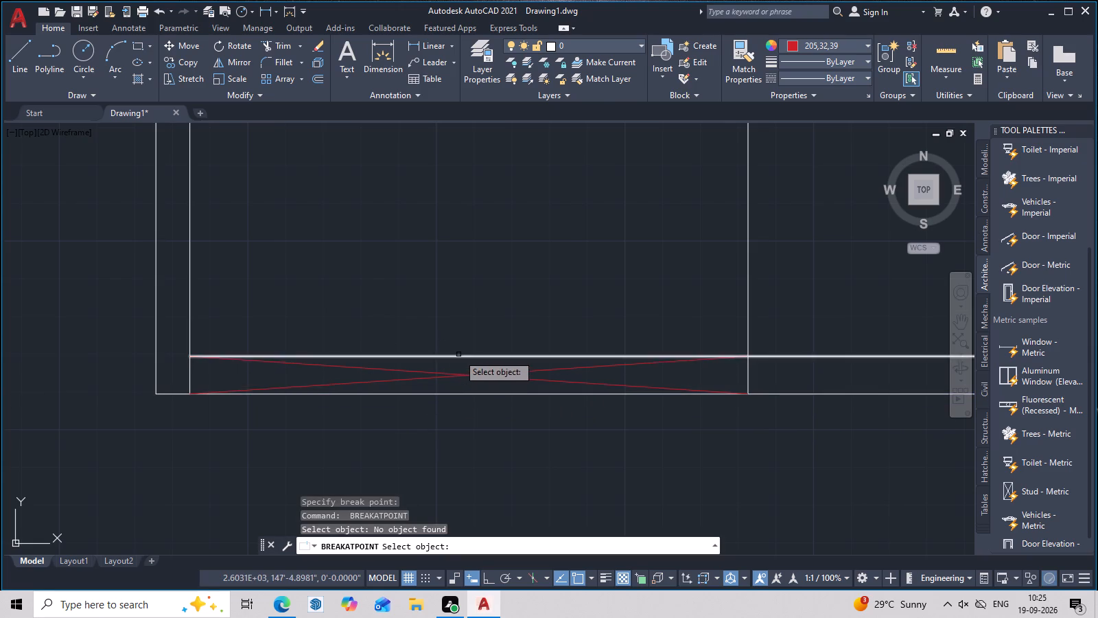
pyautogui.click(458, 354)
pyautogui.click(753, 358)
pyautogui.press('Escape')
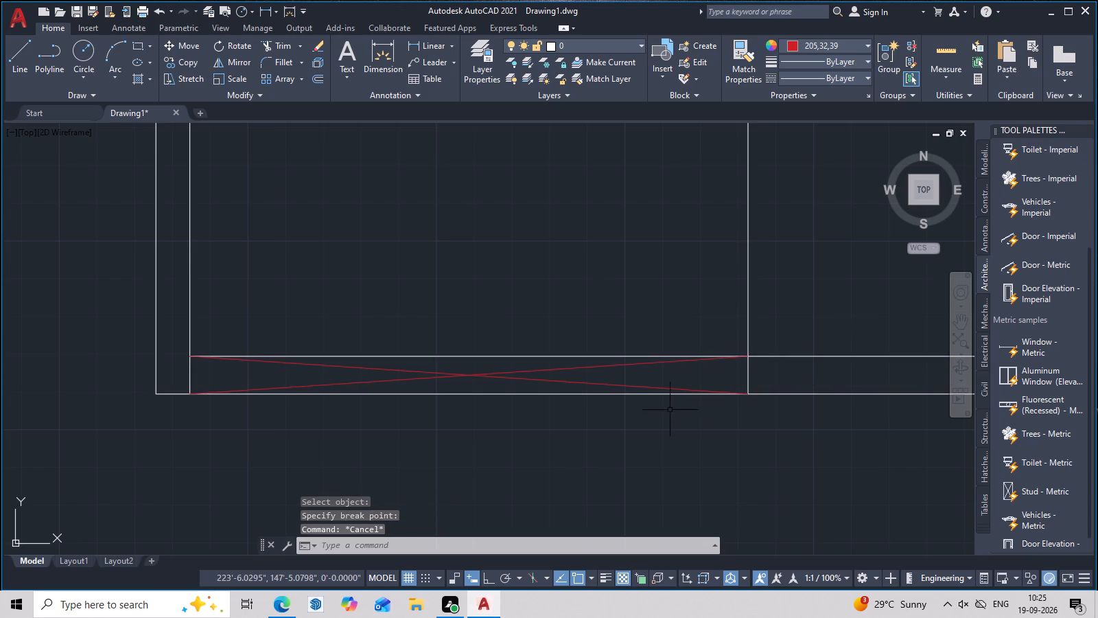
# Delete the separated outer and inner bottom wall line segments along the red cross.
pyautogui.moveTo(662, 406); pyautogui.dragTo(697, 362, button='middle')
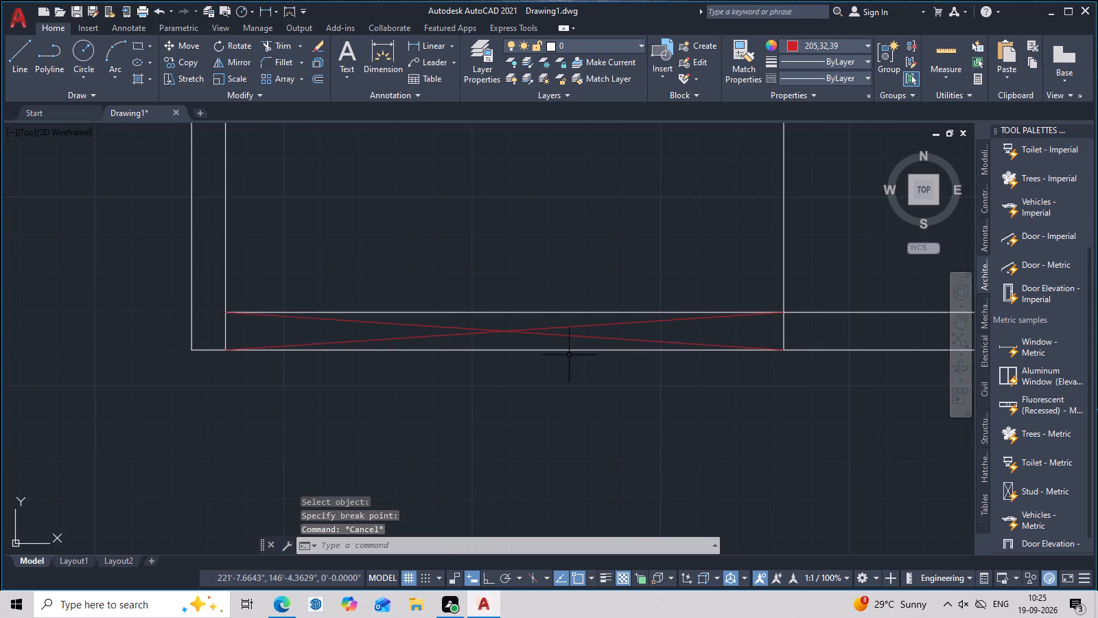
pyautogui.click(567, 347)
pyautogui.click(553, 358)
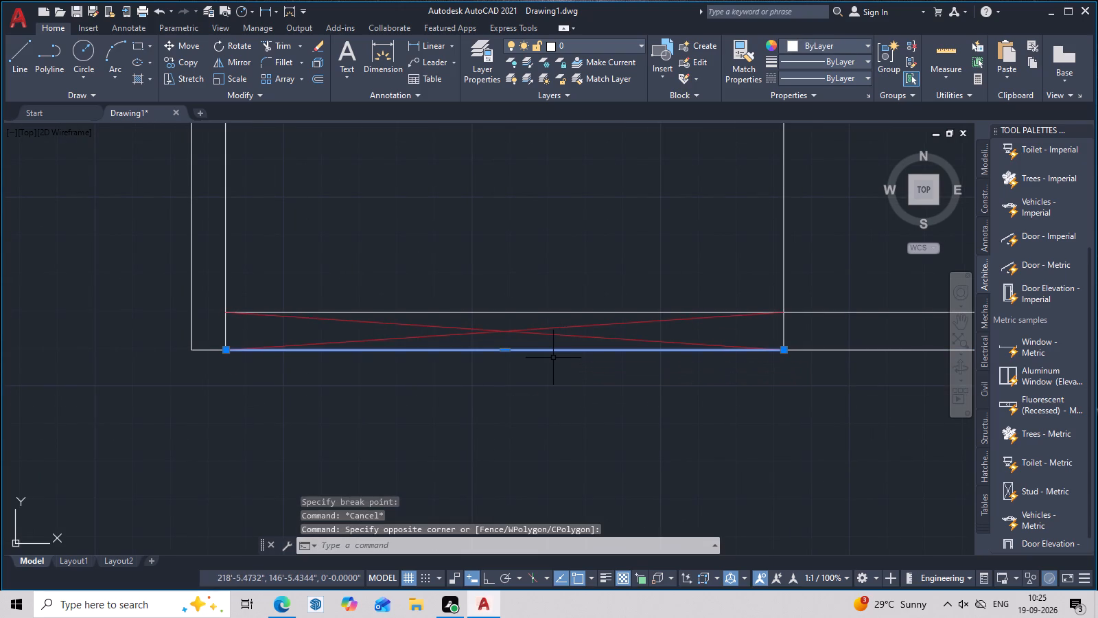
pyautogui.press('Delete')
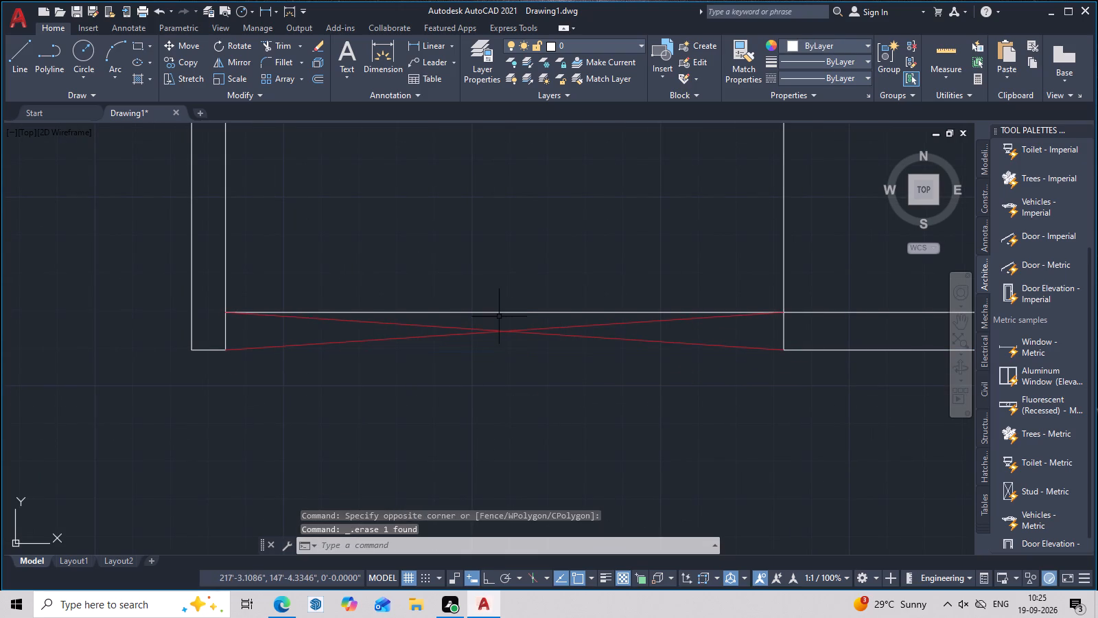
pyautogui.click(535, 315)
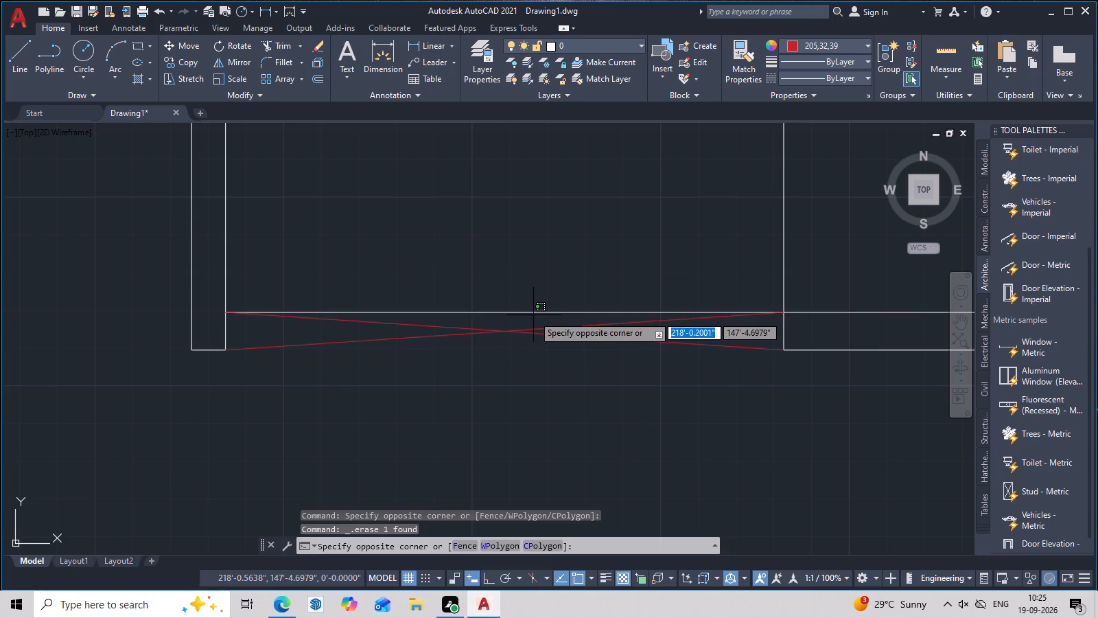
pyautogui.click(533, 315)
pyautogui.moveTo(539, 302); pyautogui.dragTo(526, 323)
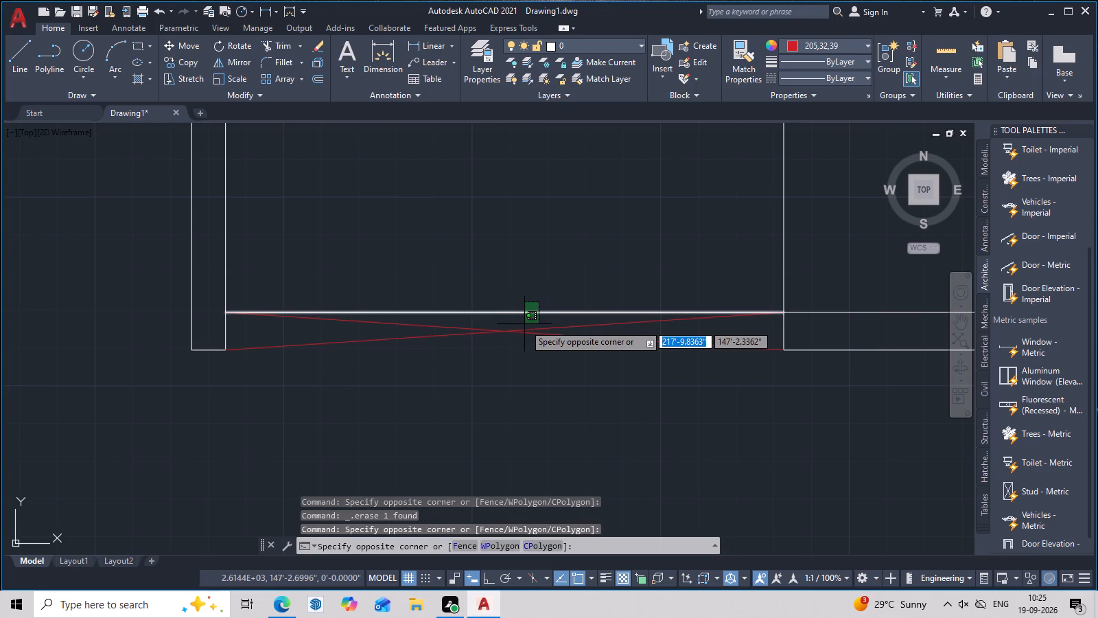
pyautogui.click(524, 324)
pyautogui.press('Delete')
# Draw red (205,32,39) lines along the outer and inner wall faces, joining the ends of the red cross across the opening.
pyautogui.middleClick(720, 413)
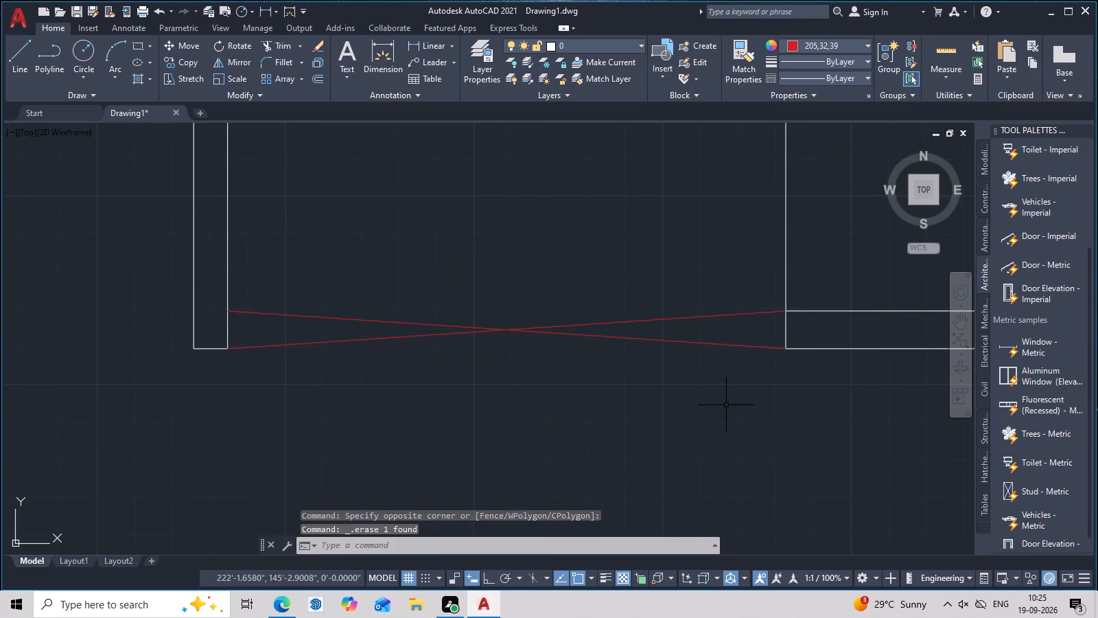
pyautogui.press('l')
pyautogui.press('space')
pyautogui.click(784, 353)
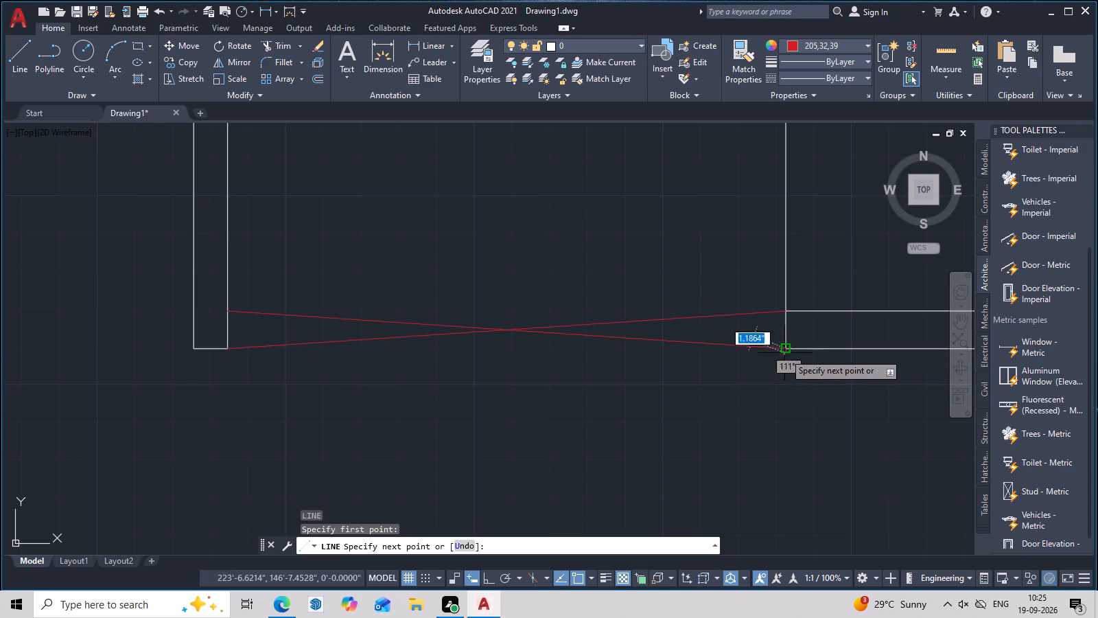
pyautogui.click(229, 350)
pyautogui.press('space')
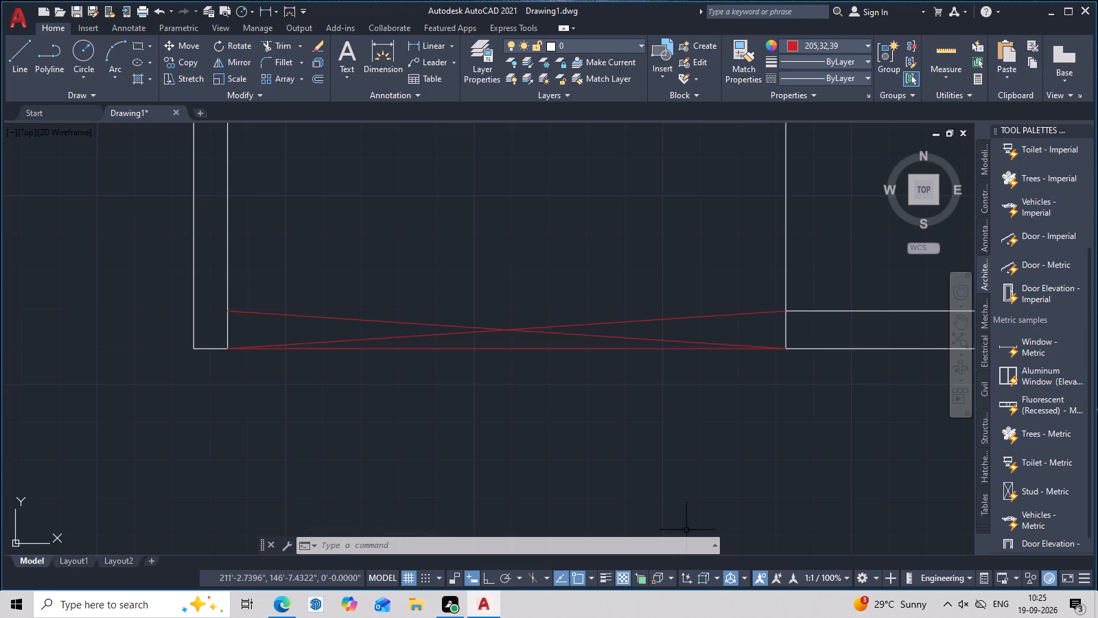
pyautogui.write('l')
pyautogui.press('space')
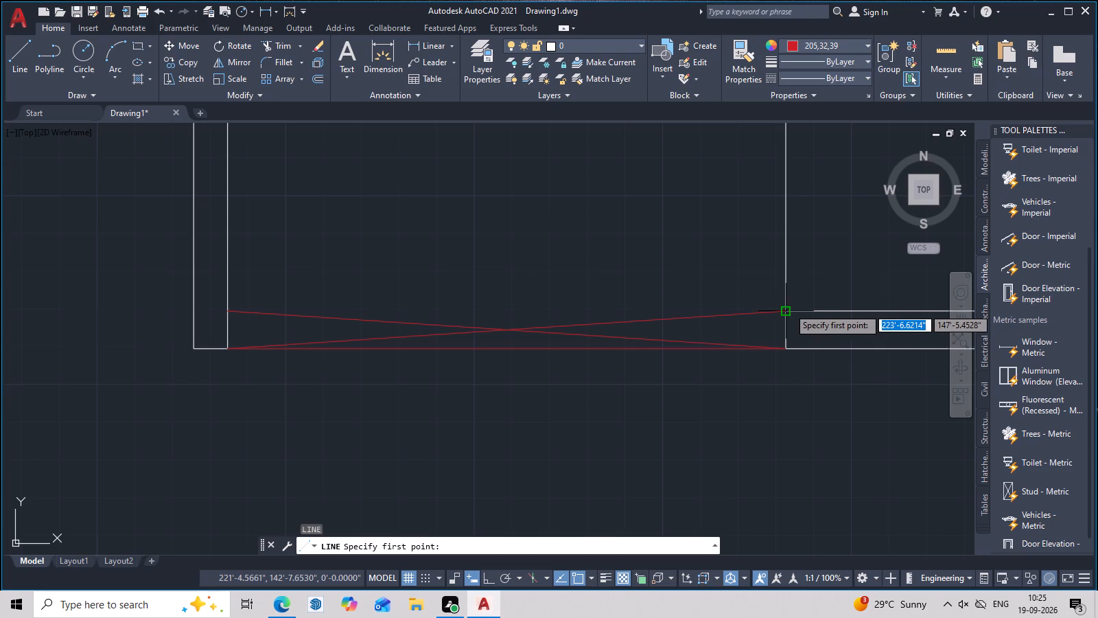
pyautogui.click(789, 308)
pyautogui.click(229, 307)
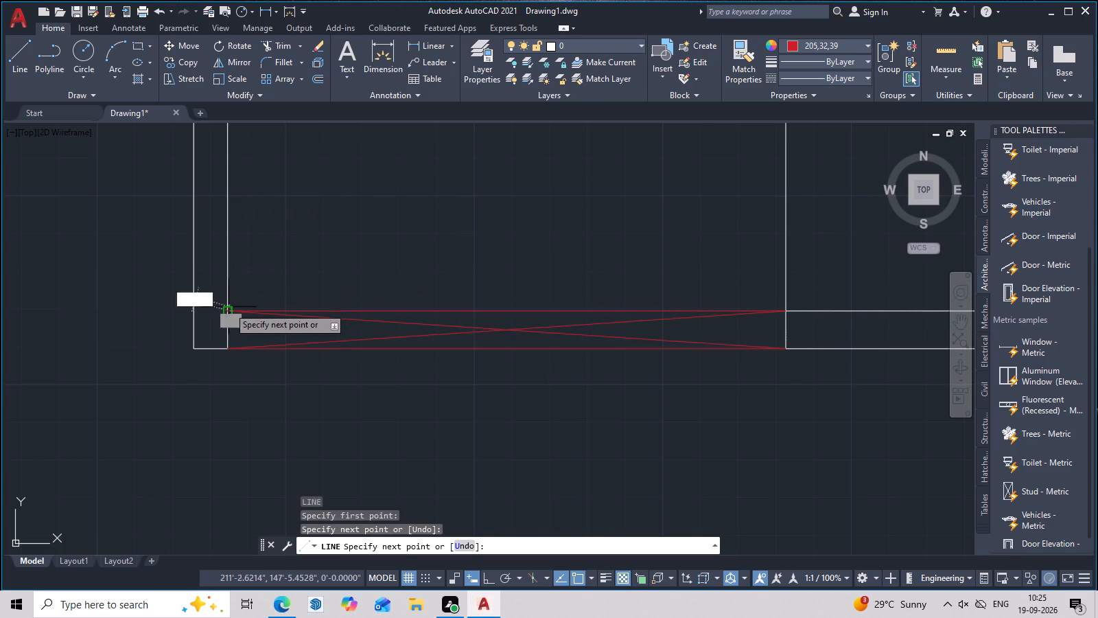
pyautogui.press('Escape')
# Examine the whole floor plan, the marked bottom-wall opening, and the opening in the interior wall above it.
pyautogui.scroll(-2, 540, 336)
pyautogui.moveTo(537, 387); pyautogui.dragTo(540, 420, button='middle')
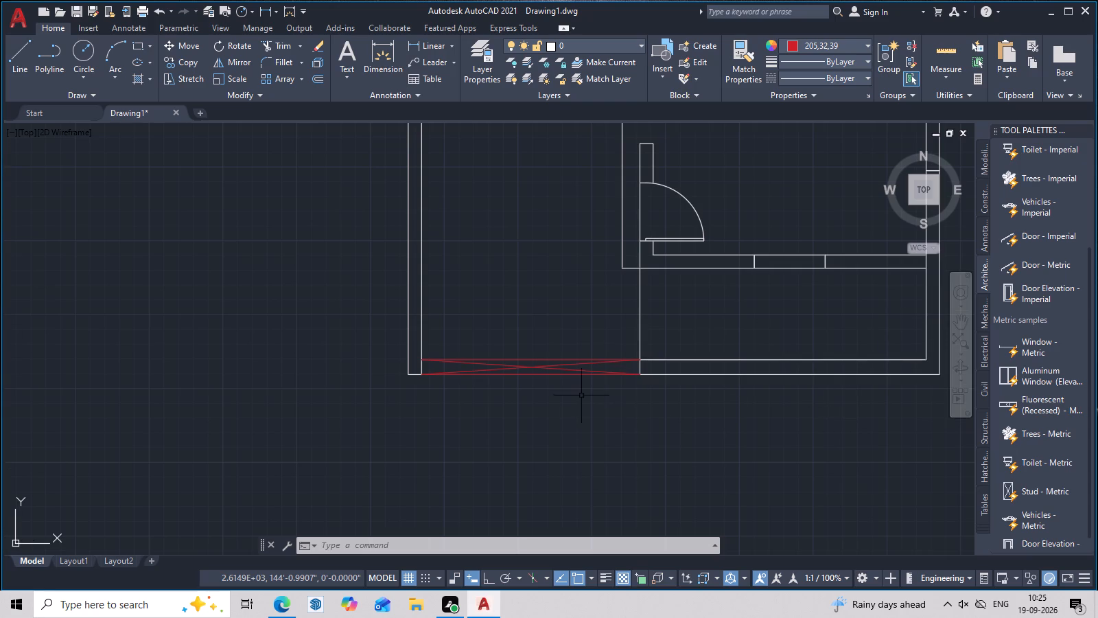
pyautogui.scroll(-5, 568, 422)
pyautogui.moveTo(658, 442); pyautogui.dragTo(703, 393, button='middle')
pyautogui.scroll(2, 653, 367)
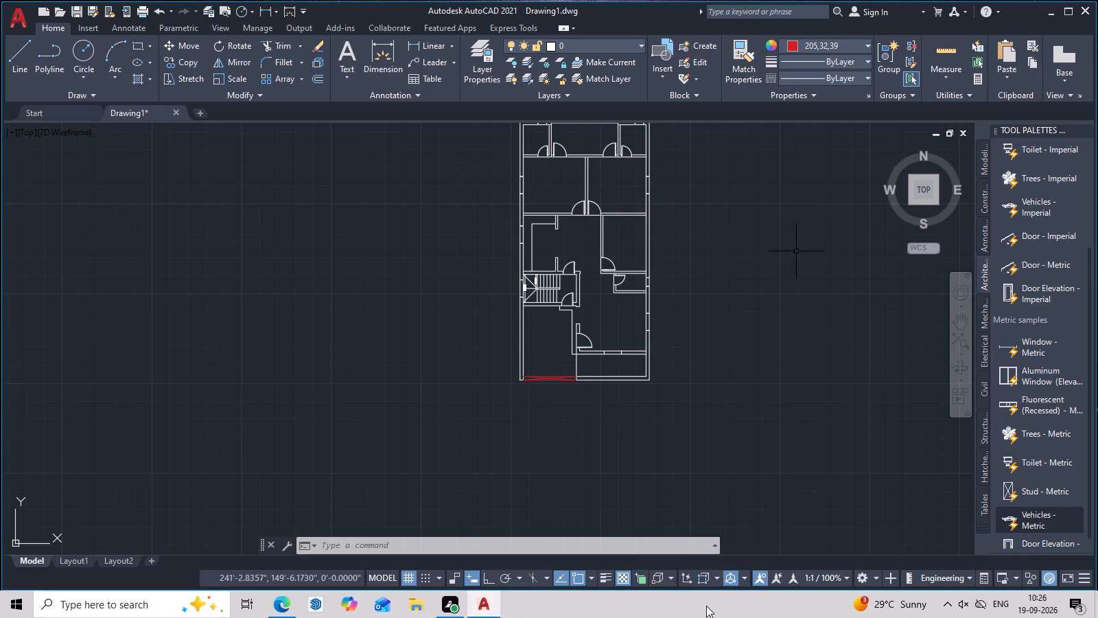
pyautogui.scroll(1, 700, 601)
pyautogui.moveTo(581, 273); pyautogui.dragTo(581, 366, button='middle')
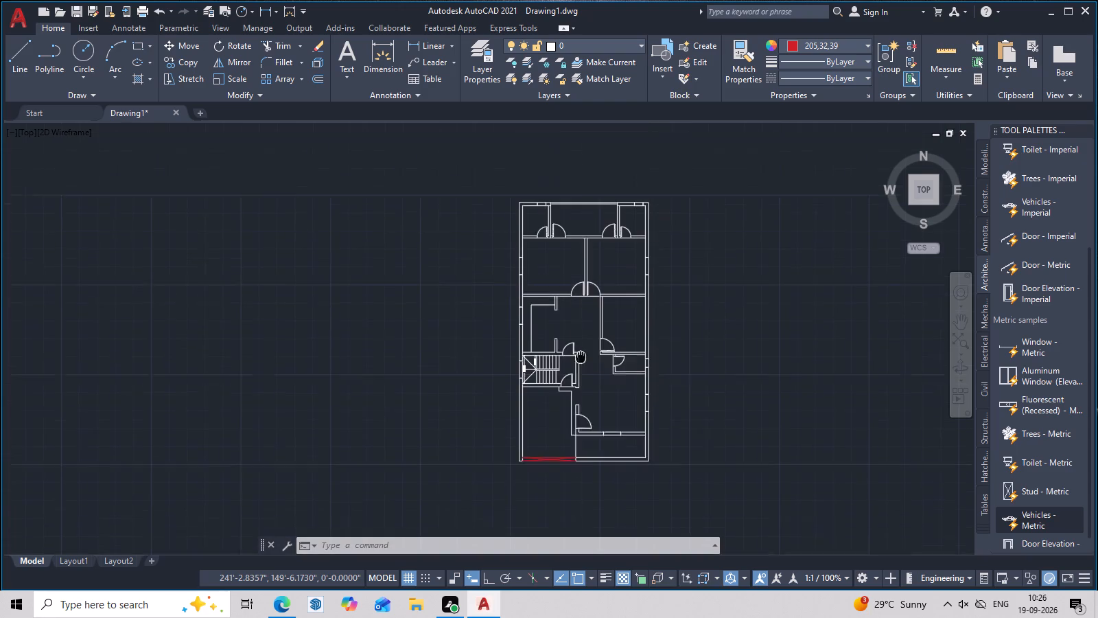
pyautogui.moveTo(581, 366); pyautogui.dragTo(581, 375, button='middle')
pyautogui.scroll(2, 581, 381)
pyautogui.moveTo(636, 493); pyautogui.dragTo(673, 302, button='middle')
pyautogui.scroll(1, 668, 401)
pyautogui.moveTo(676, 382); pyautogui.dragTo(664, 281, button='middle')
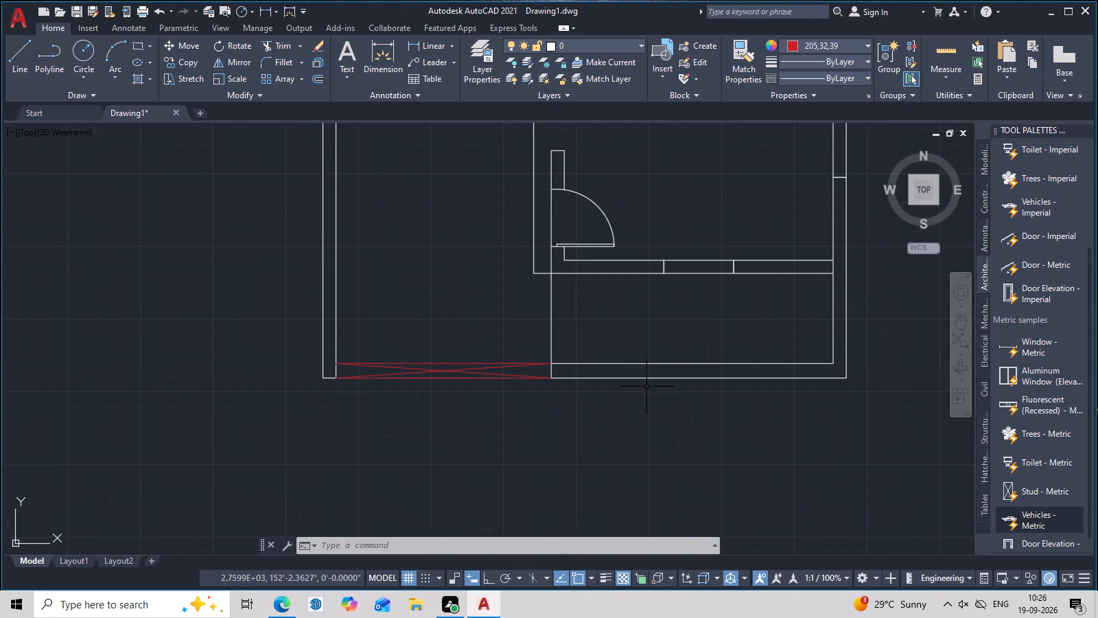
pyautogui.moveTo(607, 584); pyautogui.dragTo(607, 565, button='middle')
pyautogui.press('Escape')
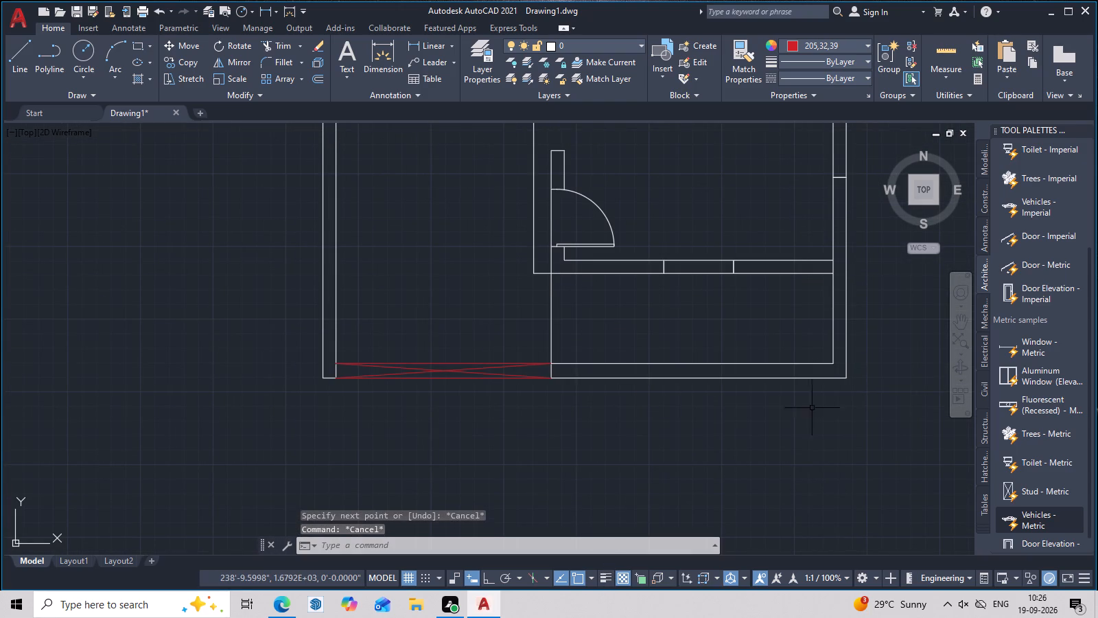
pyautogui.moveTo(749, 287); pyautogui.dragTo(745, 347, button='middle')
pyautogui.scroll(3, 638, 334)
pyautogui.moveTo(694, 347); pyautogui.dragTo(552, 404, button='middle')
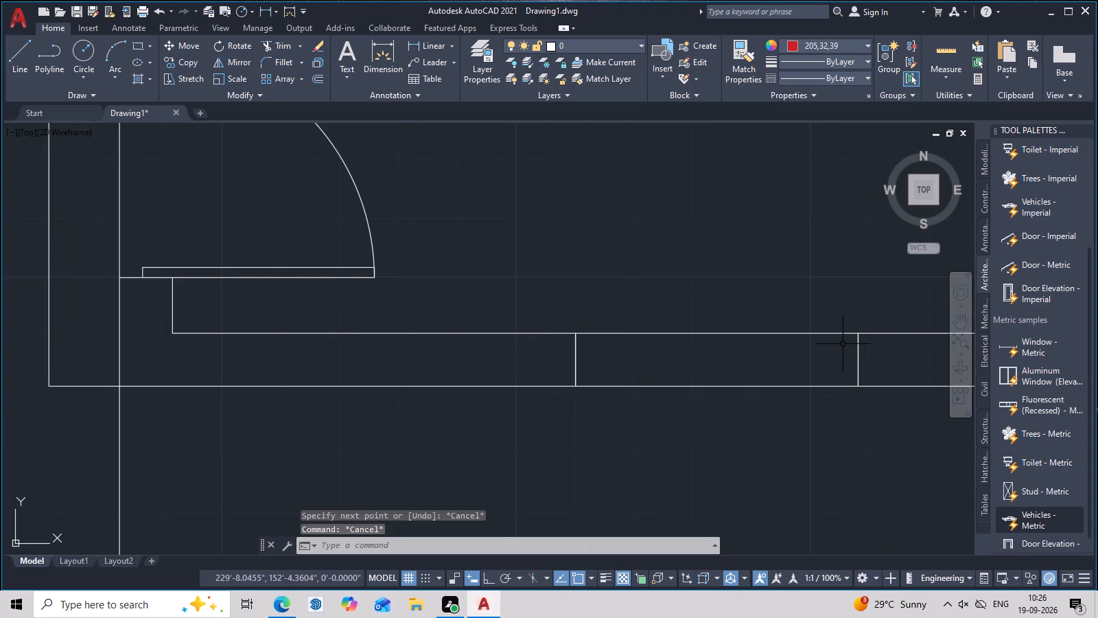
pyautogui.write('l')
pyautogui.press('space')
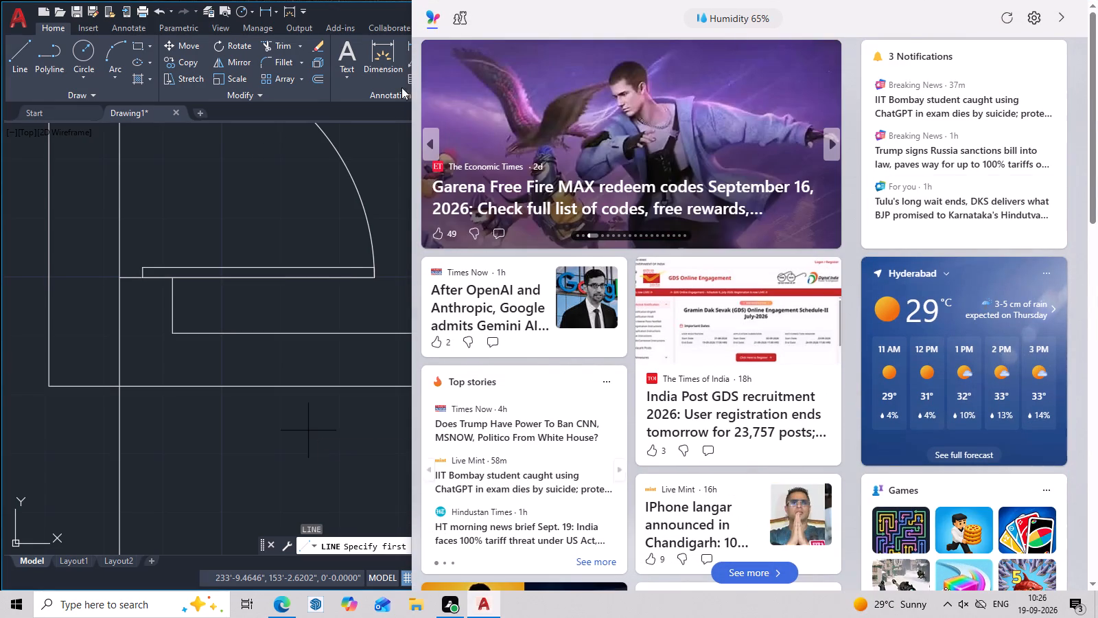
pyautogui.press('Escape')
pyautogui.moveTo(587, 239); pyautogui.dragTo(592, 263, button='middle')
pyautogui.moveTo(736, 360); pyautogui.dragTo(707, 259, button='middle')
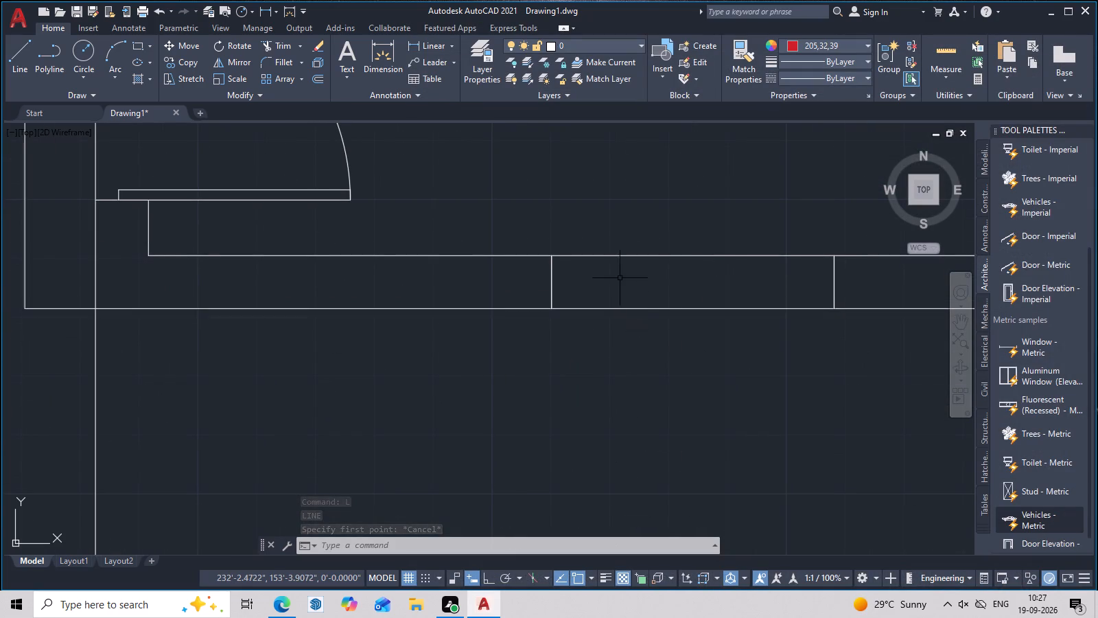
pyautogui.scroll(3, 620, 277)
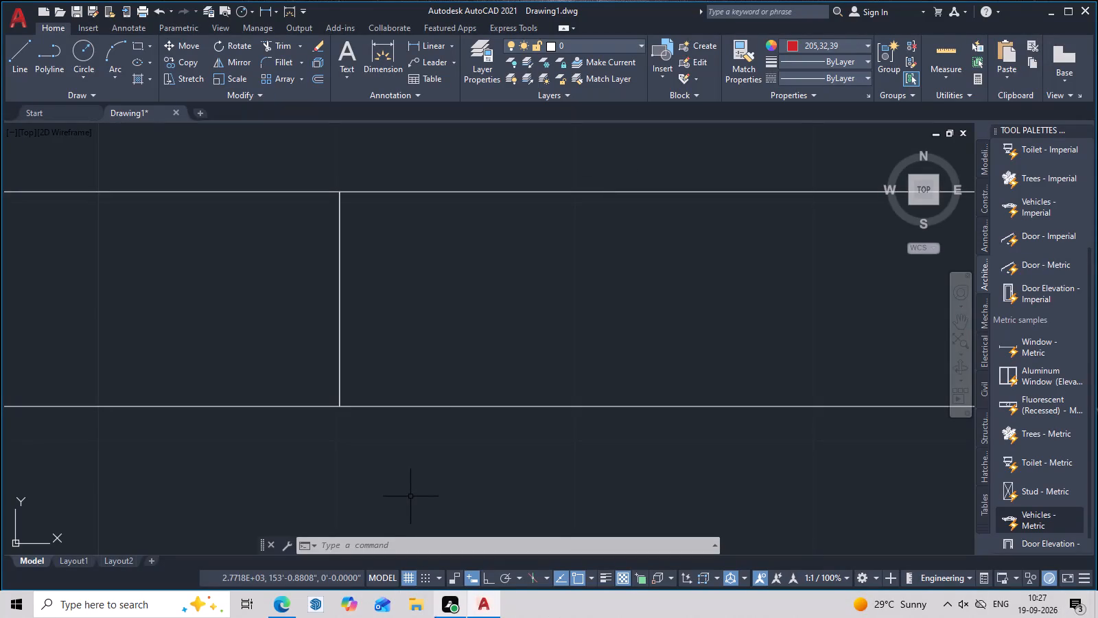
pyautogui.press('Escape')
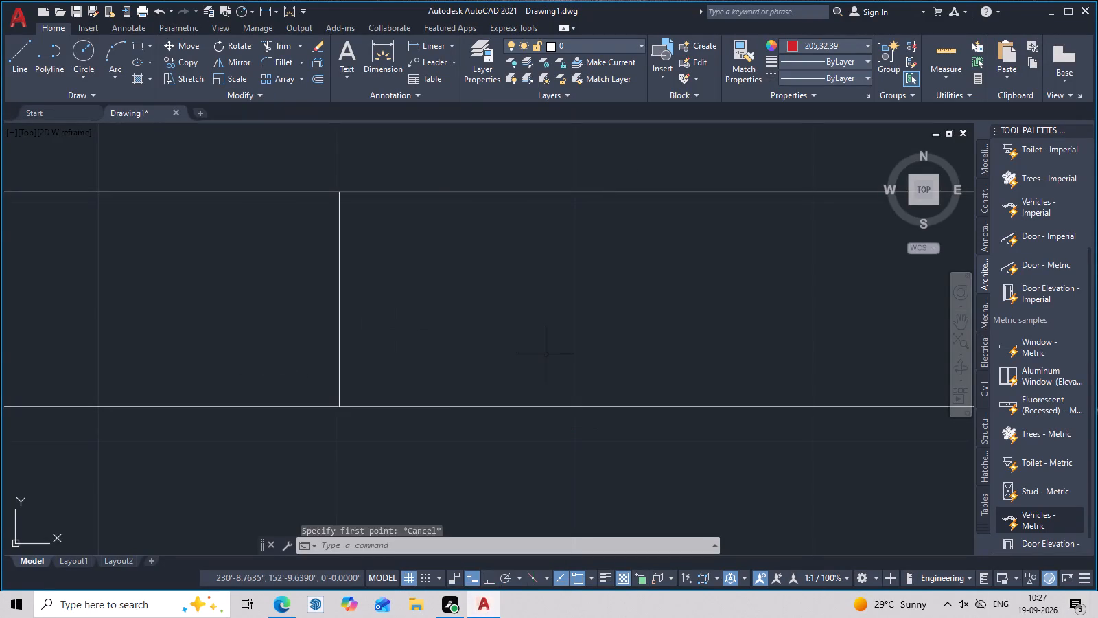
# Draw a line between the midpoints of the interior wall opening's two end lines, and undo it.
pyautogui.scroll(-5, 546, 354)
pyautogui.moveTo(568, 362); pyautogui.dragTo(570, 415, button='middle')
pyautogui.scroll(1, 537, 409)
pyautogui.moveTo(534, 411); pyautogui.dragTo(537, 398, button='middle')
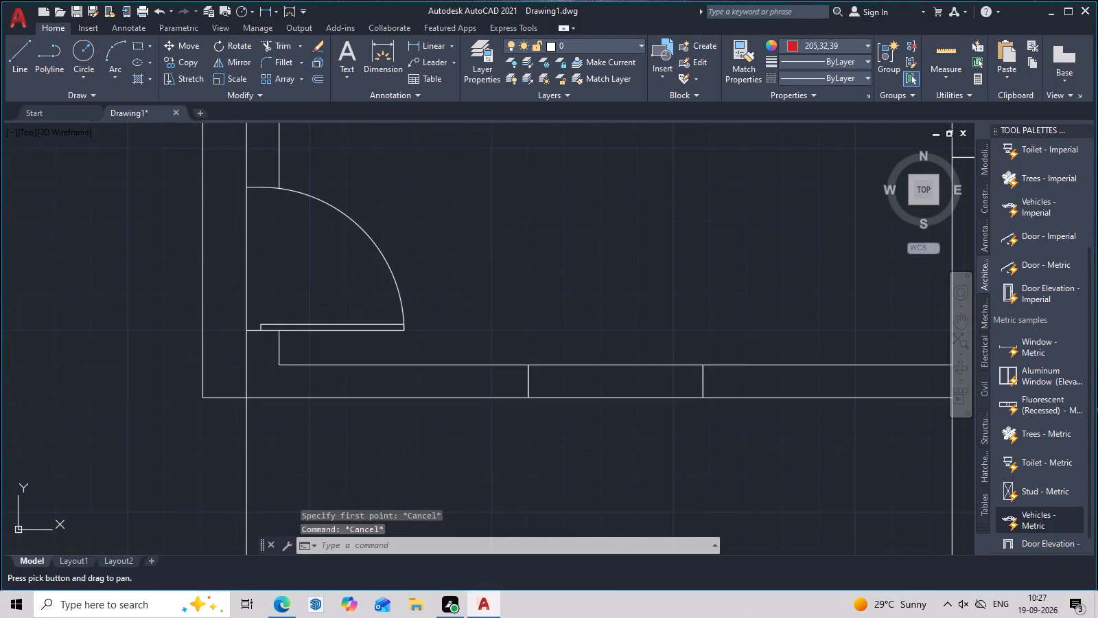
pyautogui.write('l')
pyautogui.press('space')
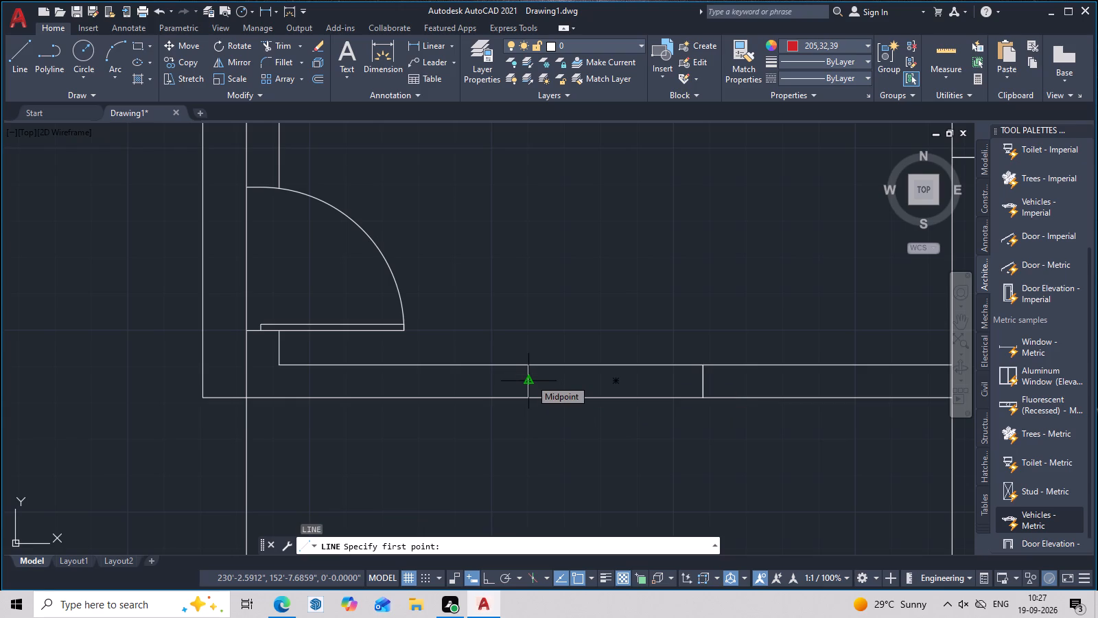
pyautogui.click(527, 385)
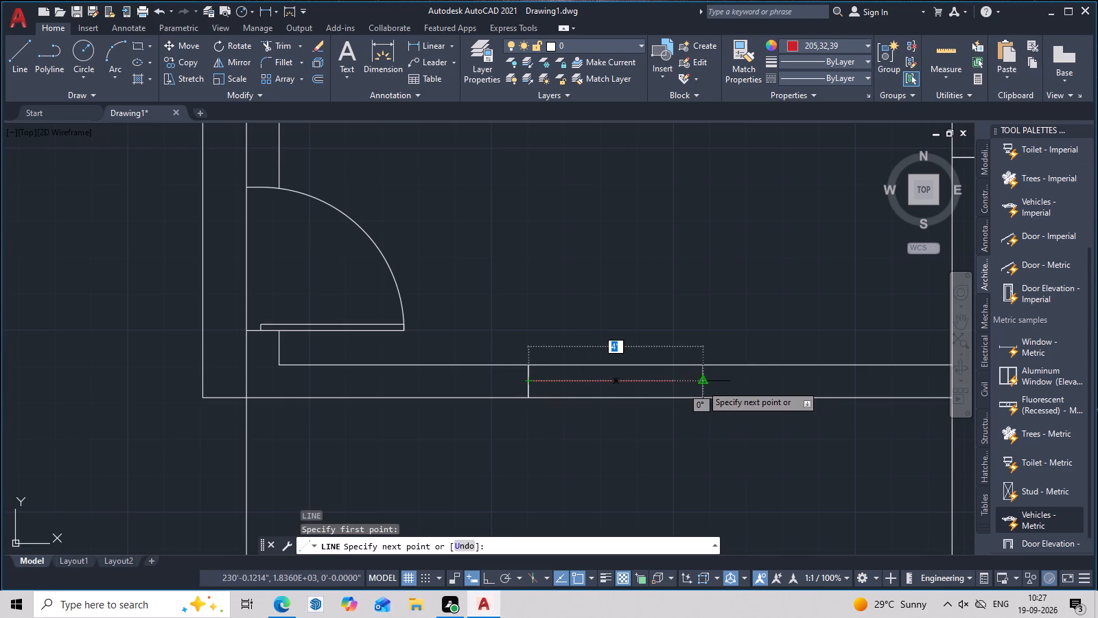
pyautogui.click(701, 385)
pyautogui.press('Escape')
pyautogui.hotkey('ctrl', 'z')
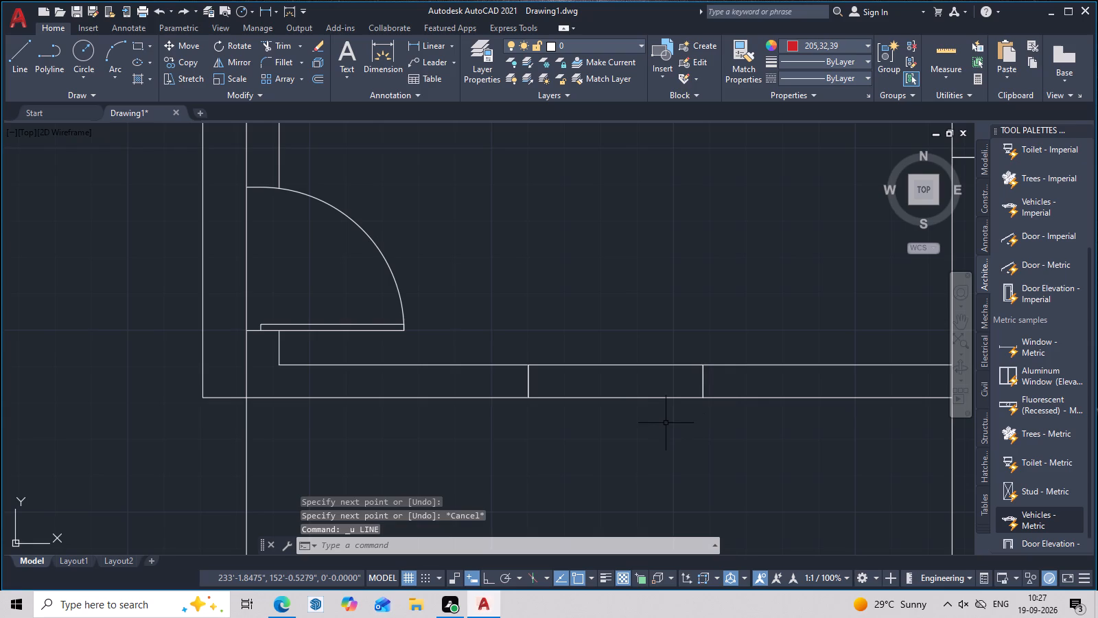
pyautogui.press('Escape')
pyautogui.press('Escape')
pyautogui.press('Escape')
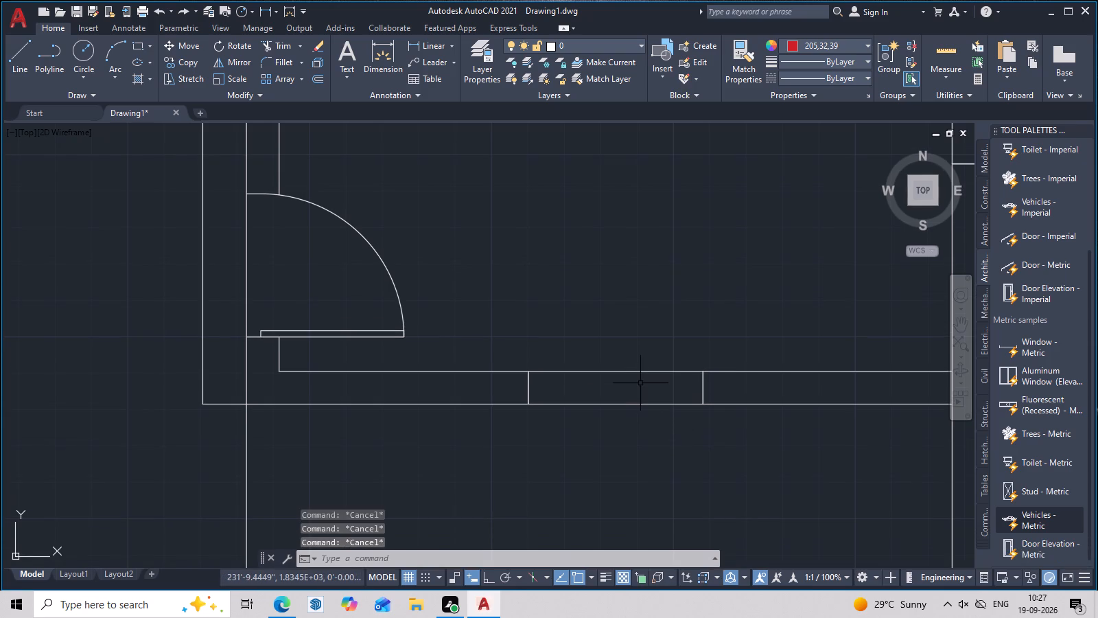
# Set the current object colour to ByLayer.
pyautogui.click(793, 47)
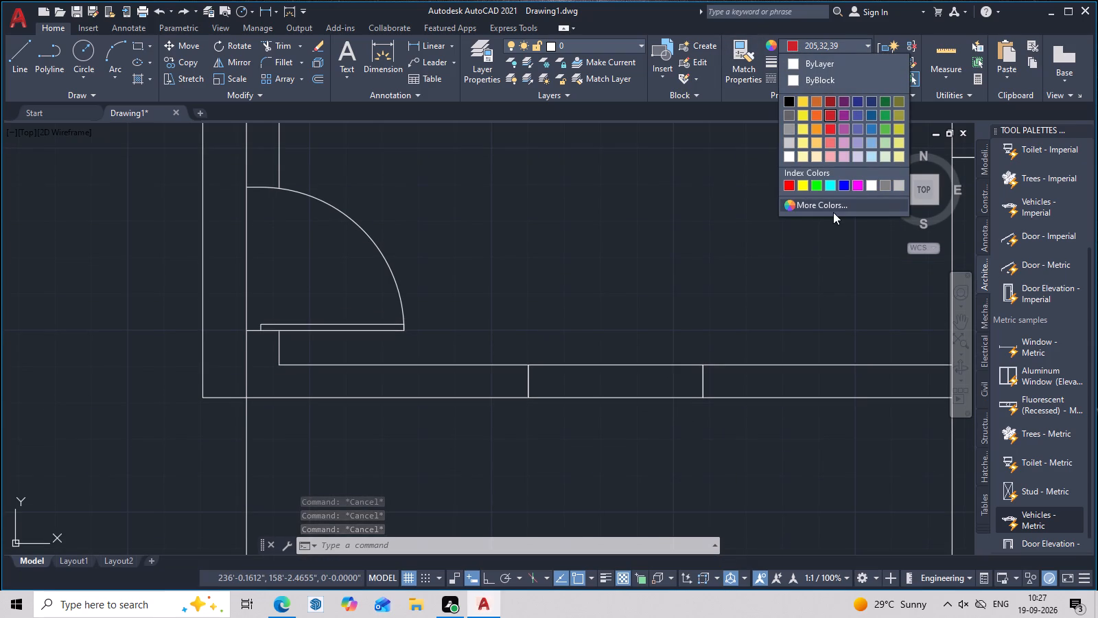
pyautogui.click(792, 60)
pyautogui.moveTo(691, 130); pyautogui.dragTo(716, 157, button='middle')
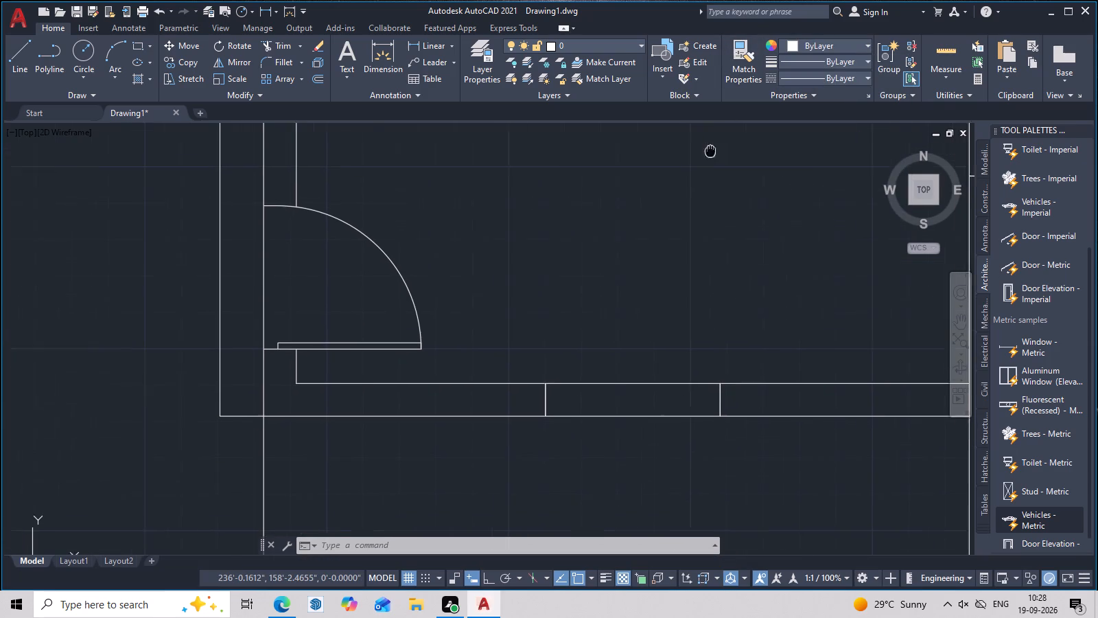
pyautogui.moveTo(716, 157); pyautogui.dragTo(721, 161, button='middle')
pyautogui.press('Escape')
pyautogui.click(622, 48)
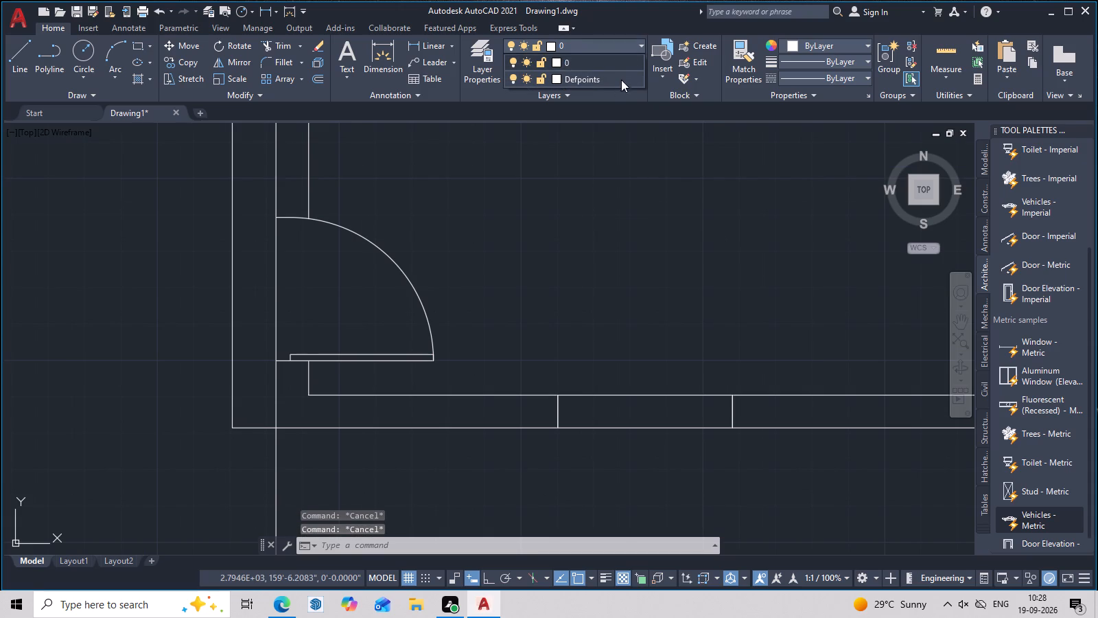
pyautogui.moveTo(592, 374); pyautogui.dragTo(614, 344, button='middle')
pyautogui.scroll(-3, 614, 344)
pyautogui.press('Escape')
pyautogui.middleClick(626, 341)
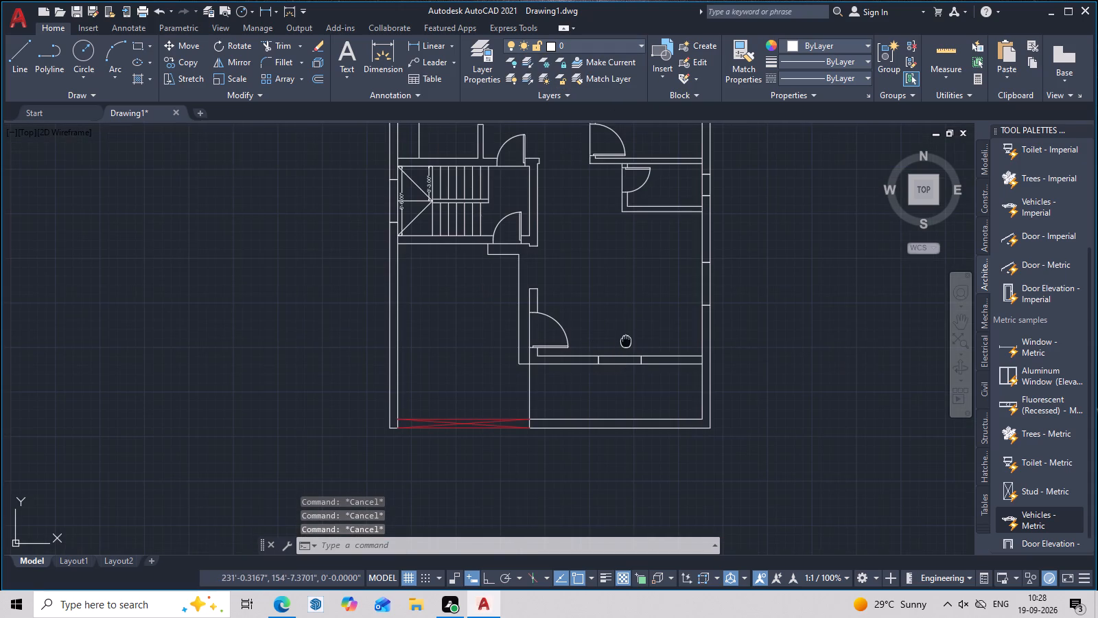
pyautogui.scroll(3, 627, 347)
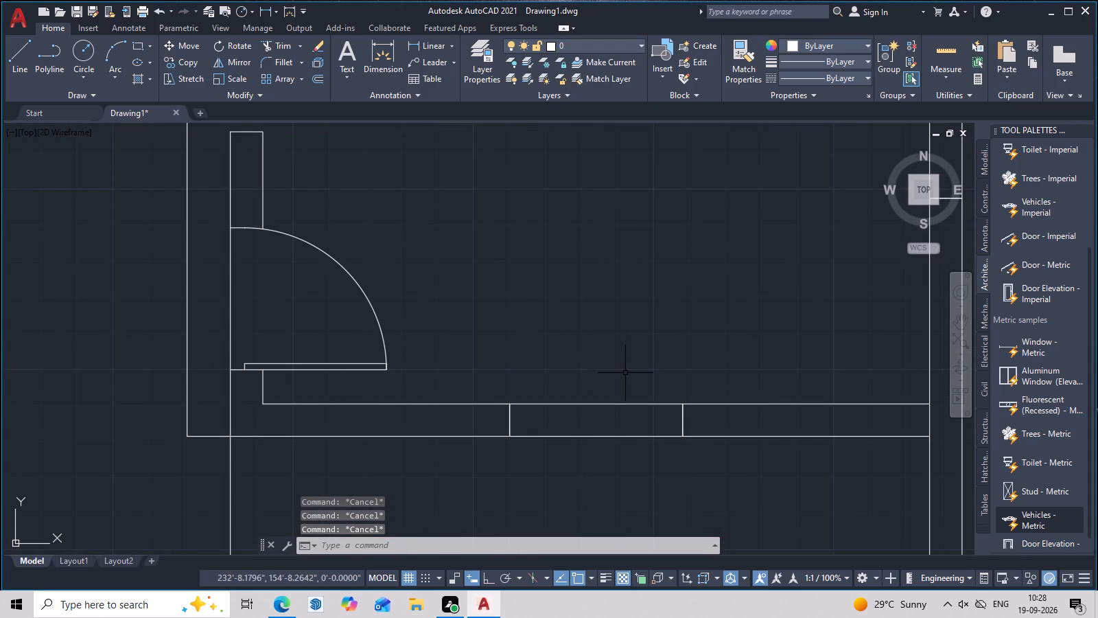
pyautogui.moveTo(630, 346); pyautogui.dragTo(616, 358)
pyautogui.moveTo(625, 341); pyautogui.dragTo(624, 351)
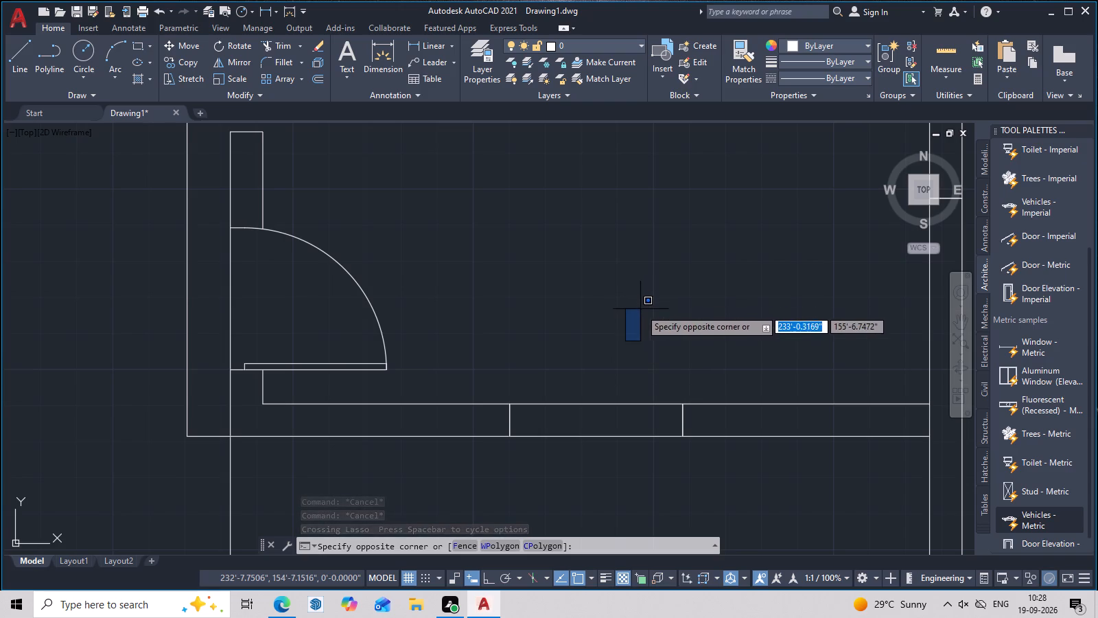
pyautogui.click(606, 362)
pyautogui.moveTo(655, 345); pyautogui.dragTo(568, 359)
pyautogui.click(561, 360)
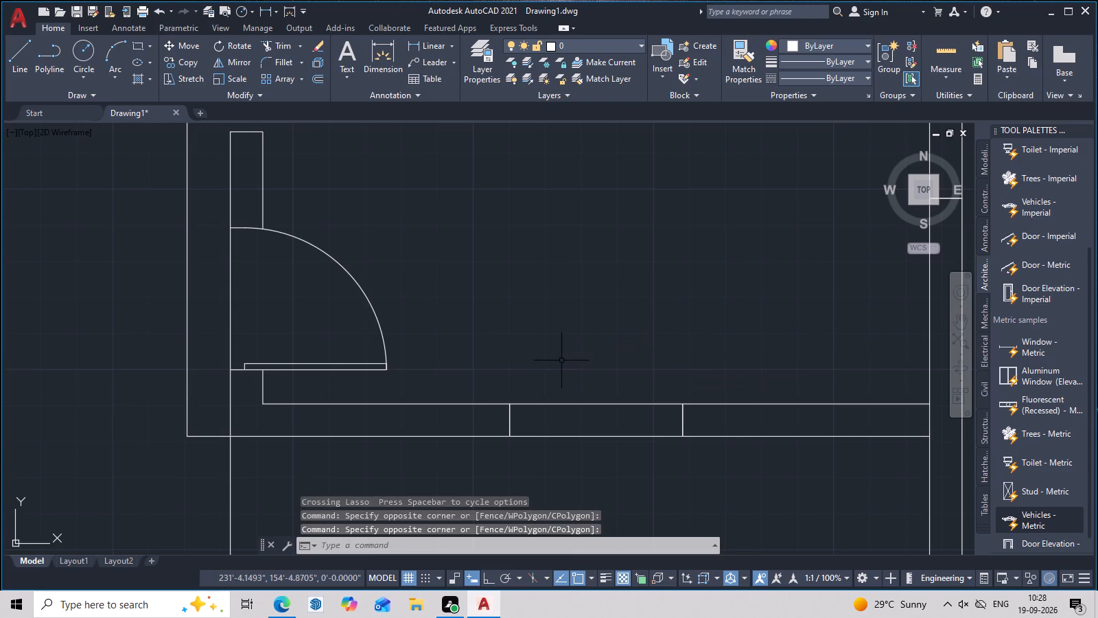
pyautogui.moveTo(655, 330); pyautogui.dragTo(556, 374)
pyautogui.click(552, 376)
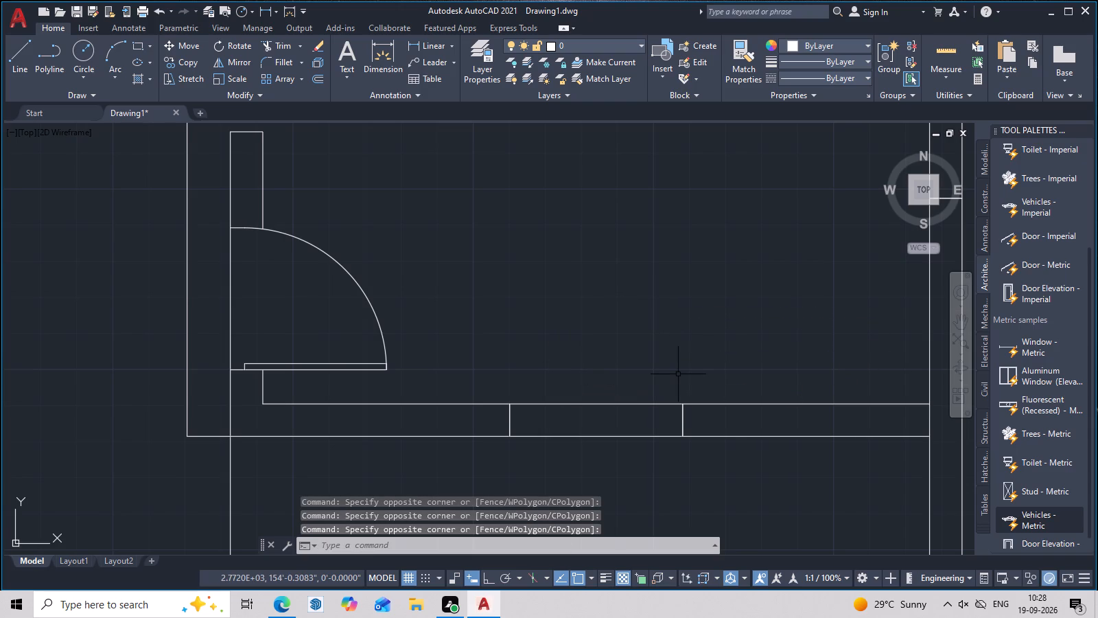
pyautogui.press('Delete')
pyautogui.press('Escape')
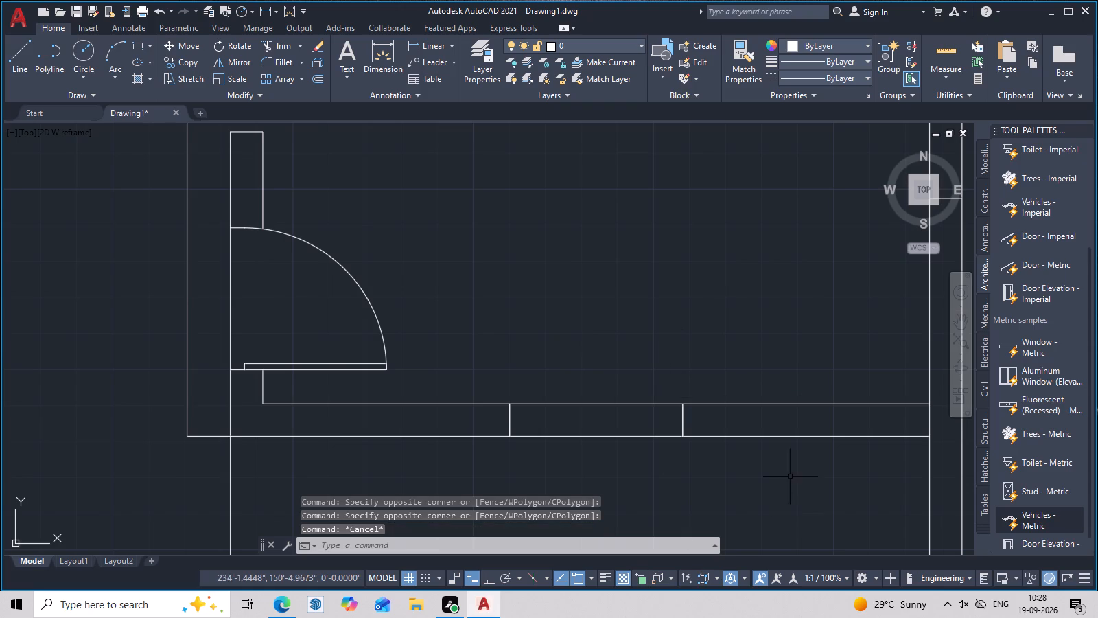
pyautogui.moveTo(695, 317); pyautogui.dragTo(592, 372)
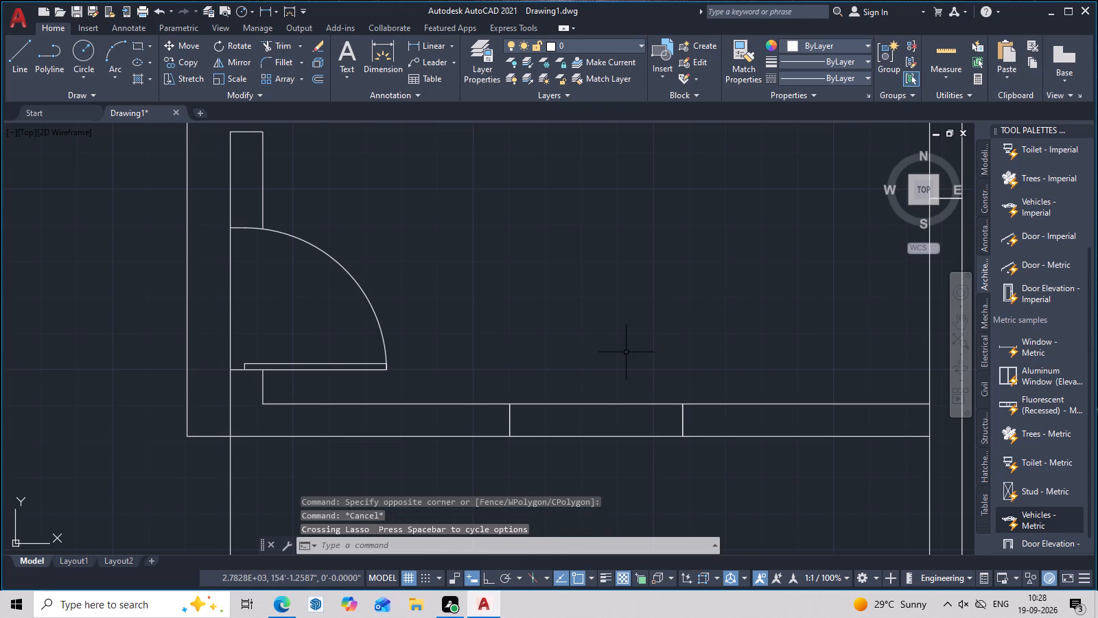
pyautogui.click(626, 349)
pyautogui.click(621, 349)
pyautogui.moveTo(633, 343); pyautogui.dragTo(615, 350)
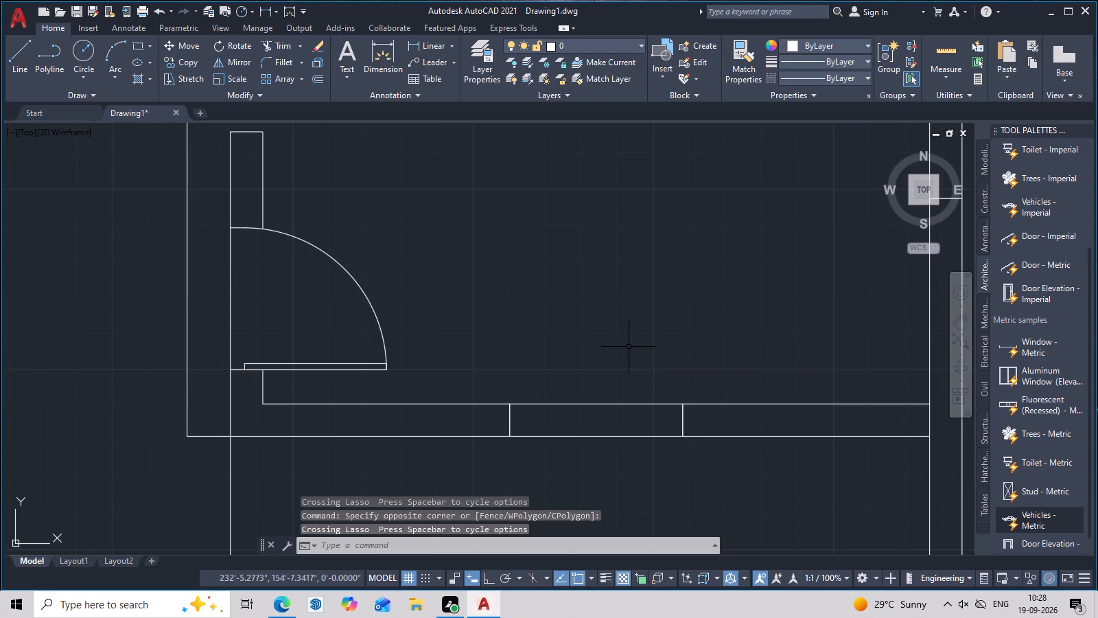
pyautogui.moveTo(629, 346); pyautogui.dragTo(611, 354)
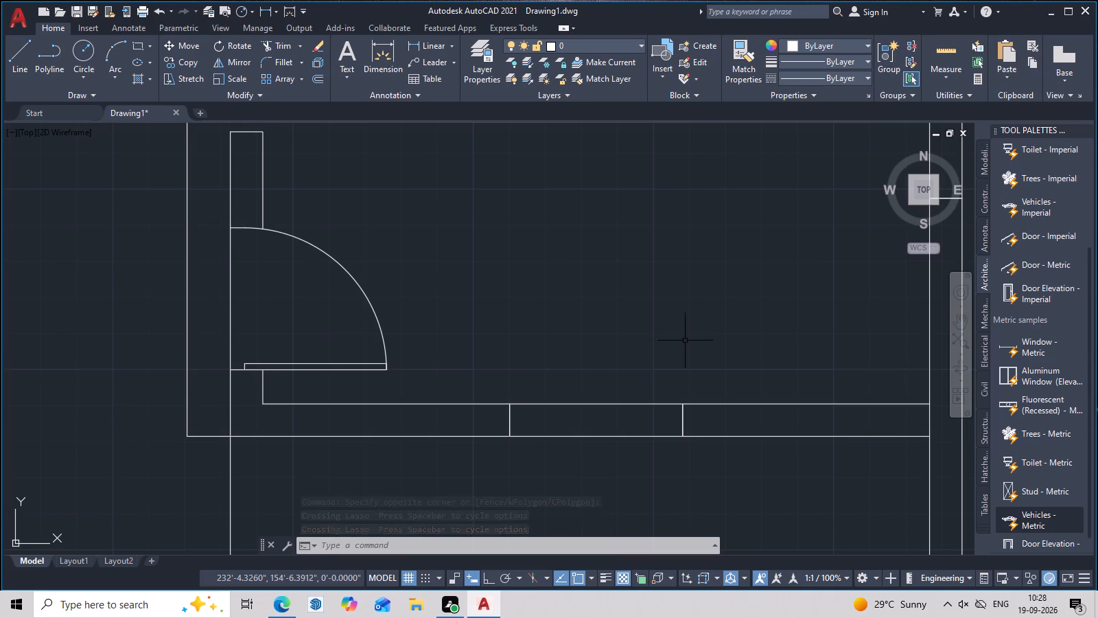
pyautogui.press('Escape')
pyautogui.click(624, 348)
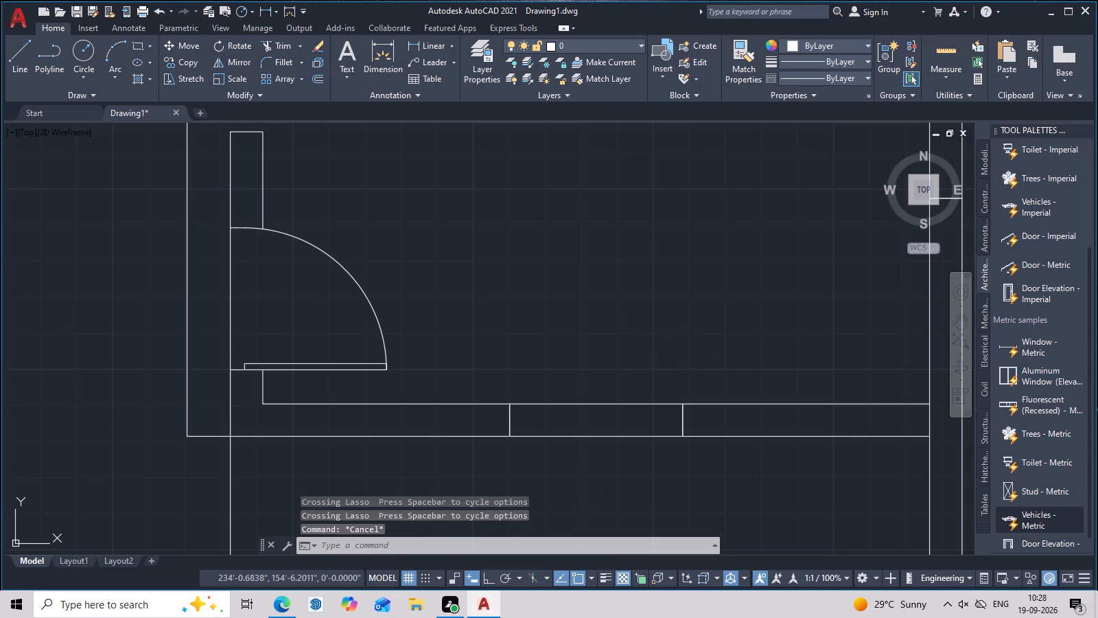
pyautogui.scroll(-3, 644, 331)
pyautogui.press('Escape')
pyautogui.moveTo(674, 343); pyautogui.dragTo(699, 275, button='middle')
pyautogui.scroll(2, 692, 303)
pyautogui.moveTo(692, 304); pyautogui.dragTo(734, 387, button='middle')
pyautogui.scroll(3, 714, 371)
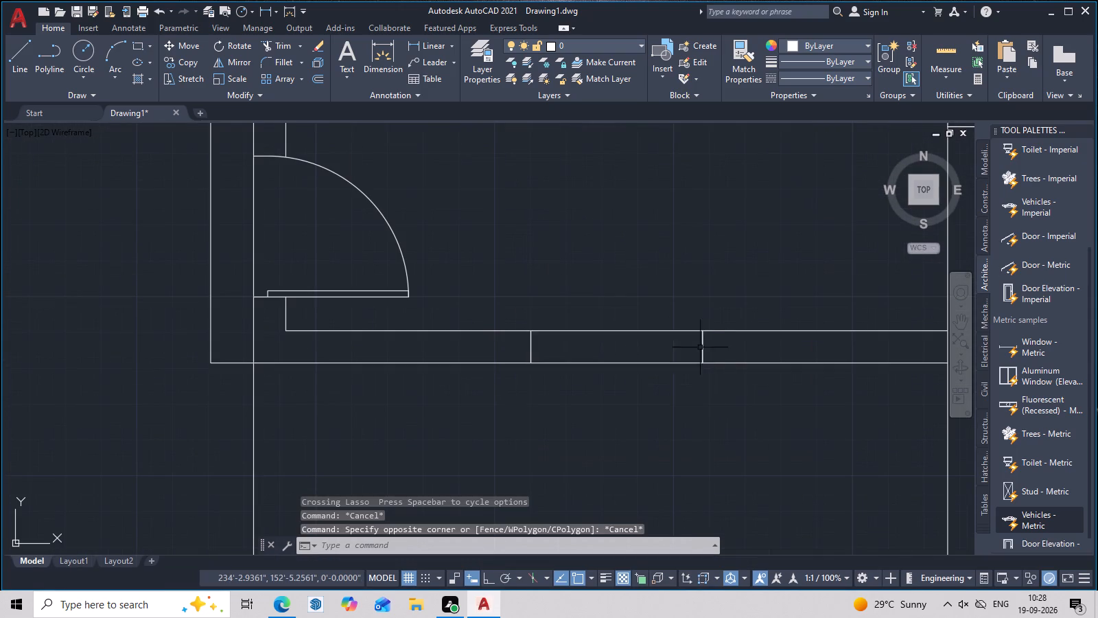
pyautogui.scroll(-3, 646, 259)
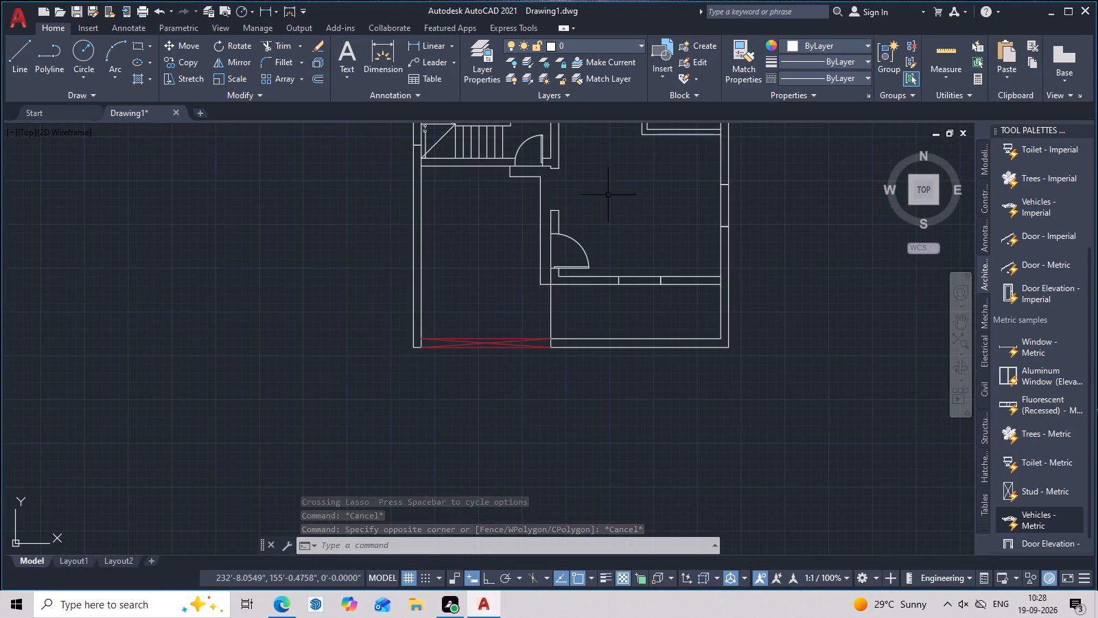
# Create a layer named win with index colour 170 (blue).
pyautogui.write('la')
pyautogui.press('space')
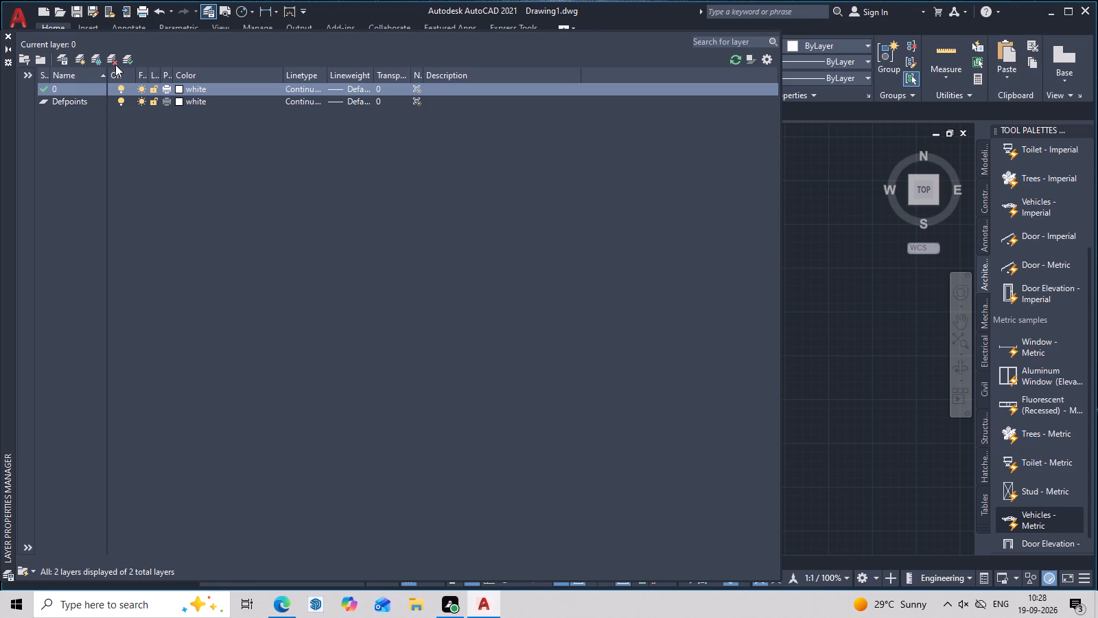
pyautogui.click(79, 59)
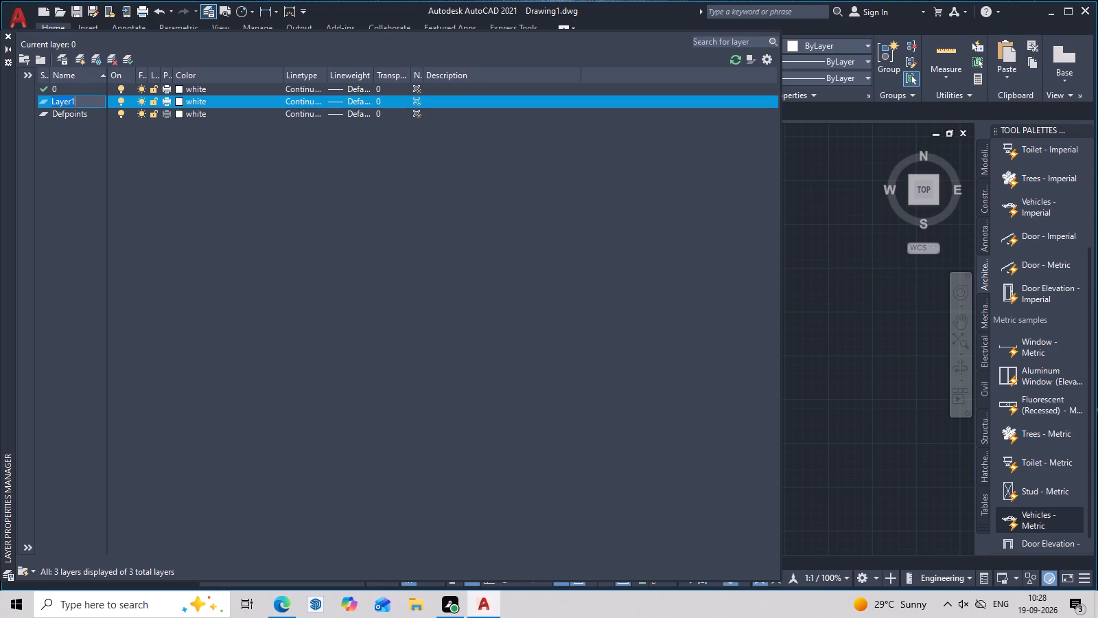
pyautogui.press('BackSpace')
pyautogui.write('win')
pyautogui.press('space')
pyautogui.click(176, 99)
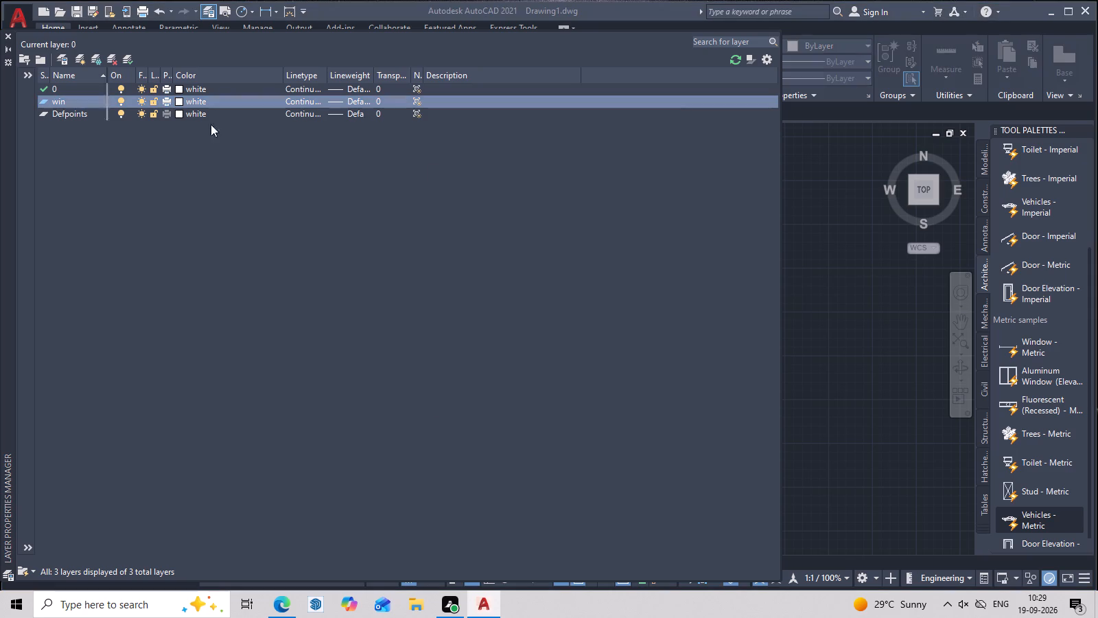
pyautogui.click(591, 253)
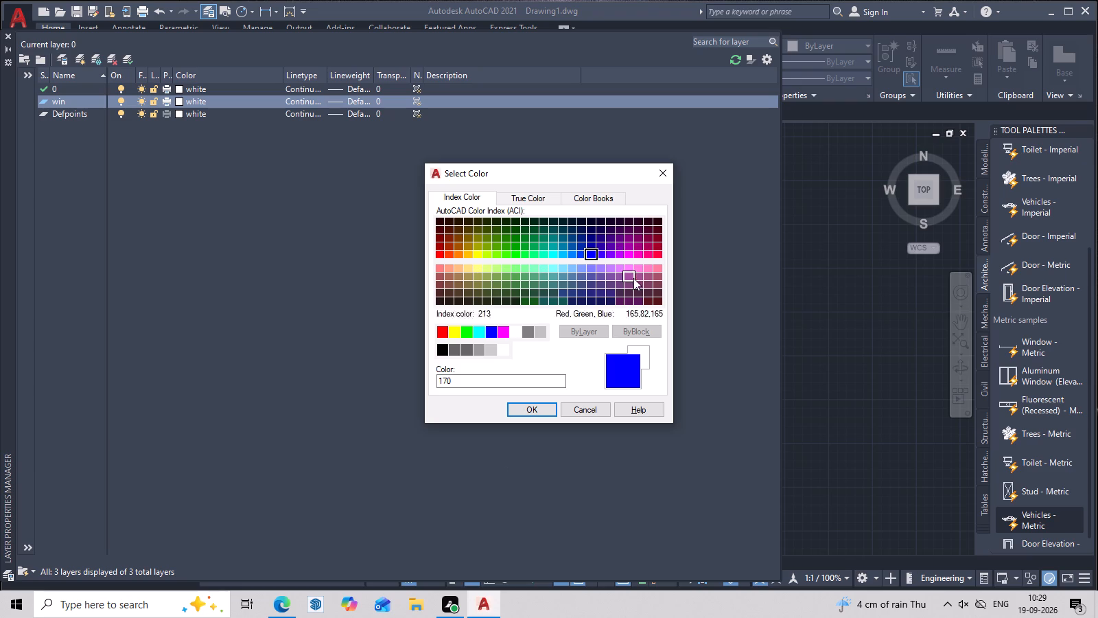
pyautogui.click(544, 415)
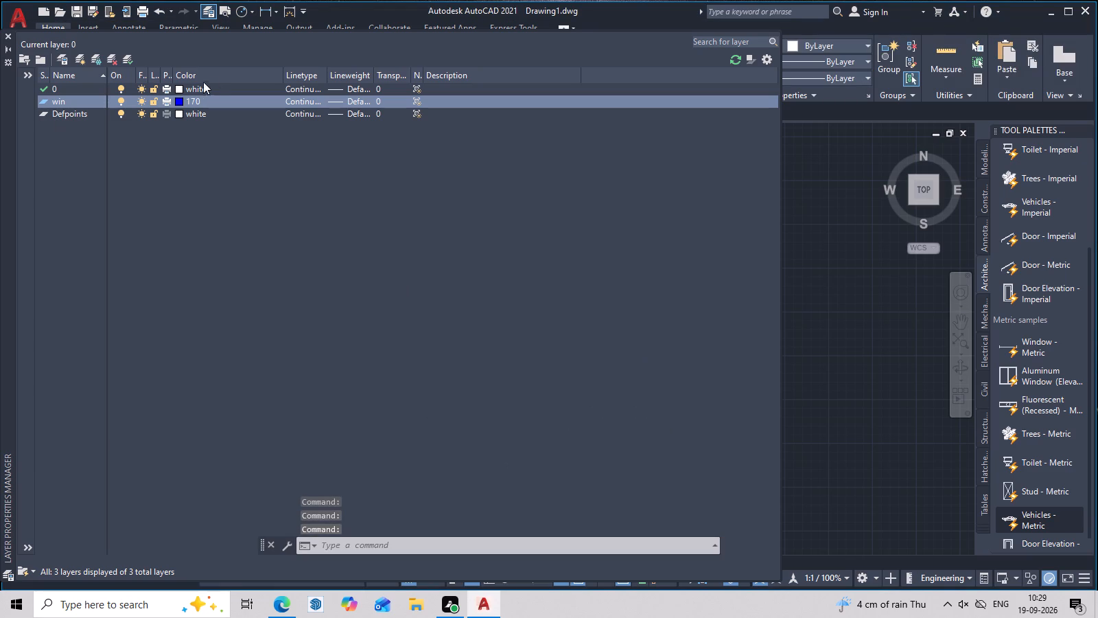
pyautogui.press('Escape')
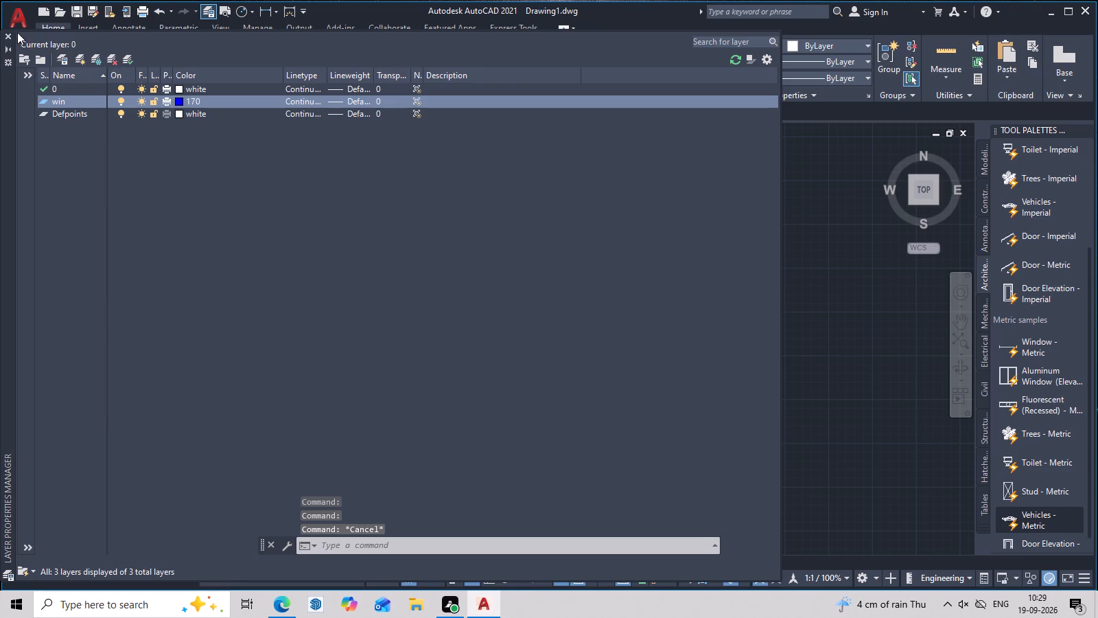
pyautogui.click(5, 35)
# Move the window rectangle in the lower interior wall onto the win layer.
pyautogui.moveTo(677, 286); pyautogui.dragTo(675, 293, button='middle')
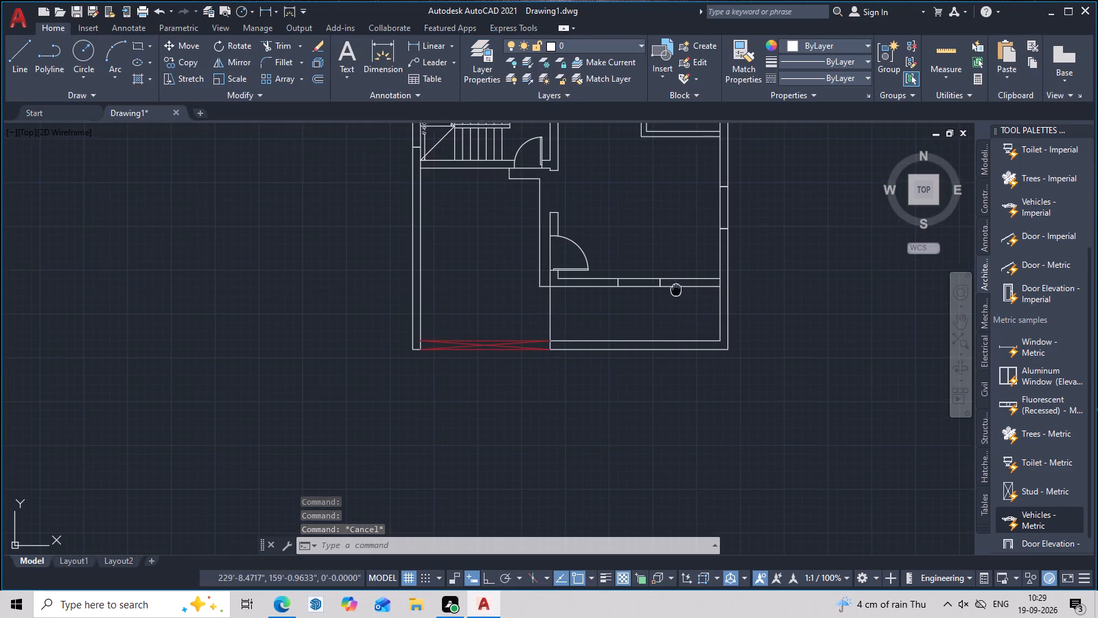
pyautogui.moveTo(675, 293); pyautogui.dragTo(657, 369, button='middle')
pyautogui.scroll(3, 600, 354)
pyautogui.moveTo(615, 367); pyautogui.dragTo(618, 275, button='middle')
pyautogui.moveTo(699, 249); pyautogui.dragTo(644, 371)
pyautogui.click(646, 381)
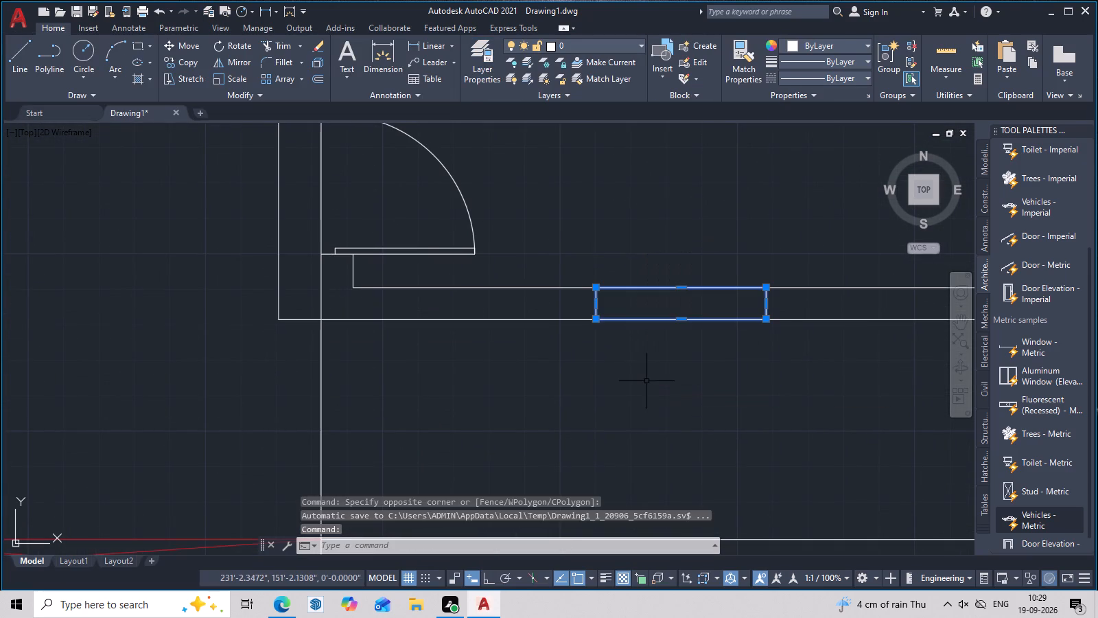
pyautogui.click(609, 41)
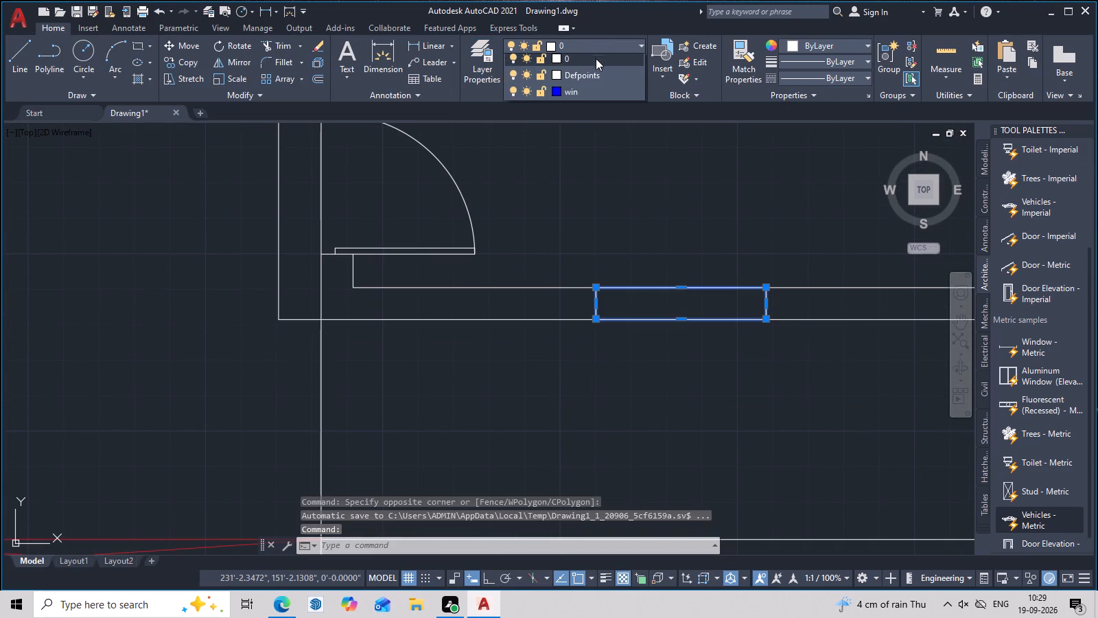
pyautogui.click(582, 92)
pyautogui.moveTo(694, 272); pyautogui.dragTo(690, 278, button='middle')
pyautogui.press('Escape')
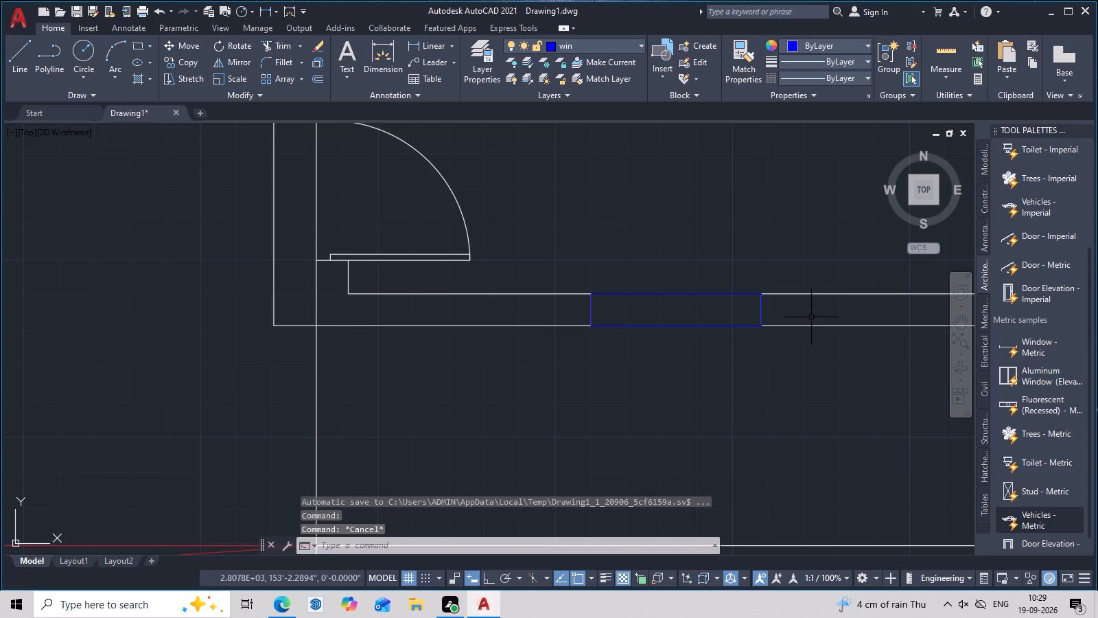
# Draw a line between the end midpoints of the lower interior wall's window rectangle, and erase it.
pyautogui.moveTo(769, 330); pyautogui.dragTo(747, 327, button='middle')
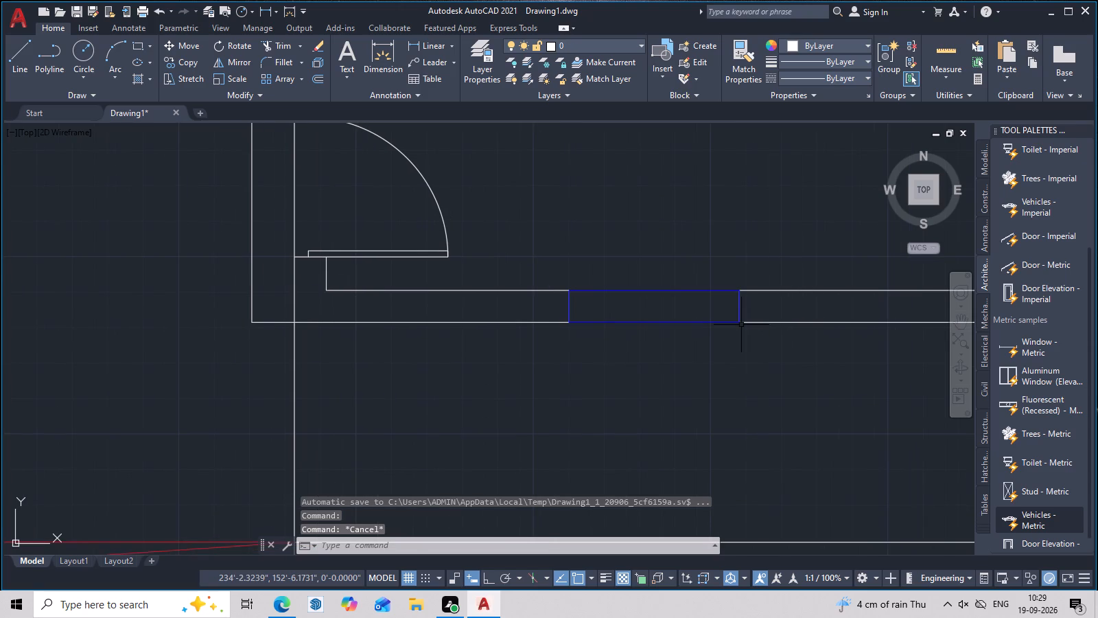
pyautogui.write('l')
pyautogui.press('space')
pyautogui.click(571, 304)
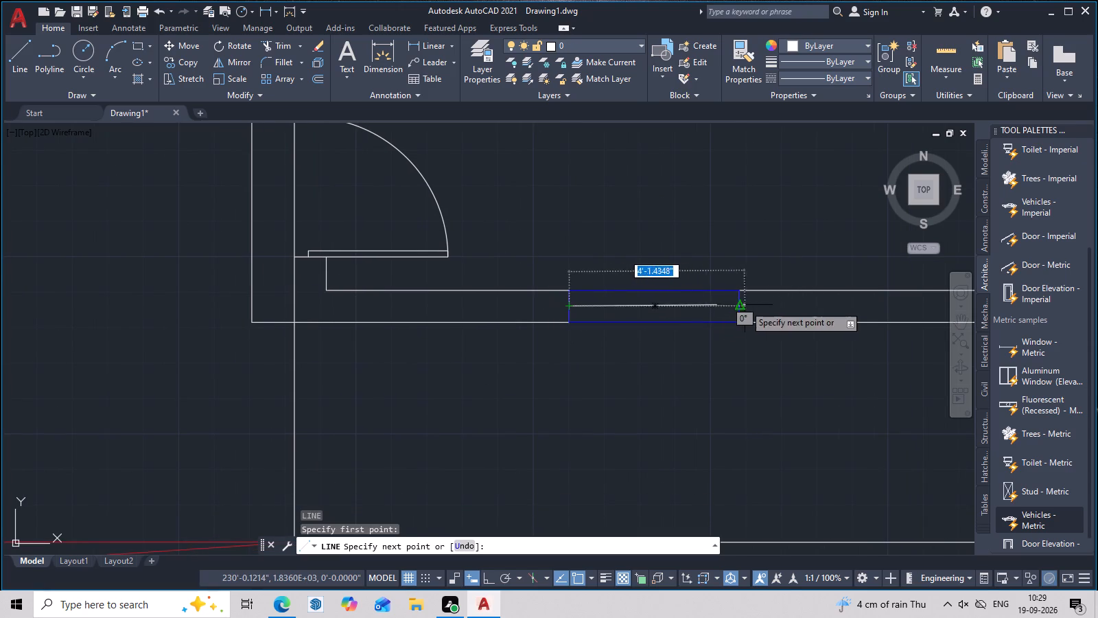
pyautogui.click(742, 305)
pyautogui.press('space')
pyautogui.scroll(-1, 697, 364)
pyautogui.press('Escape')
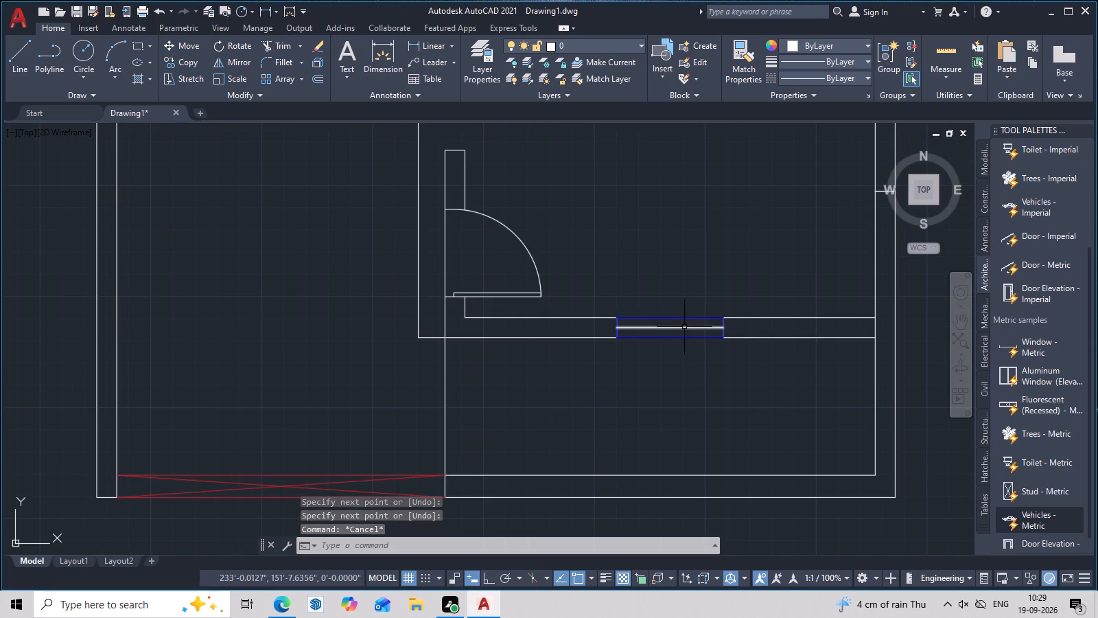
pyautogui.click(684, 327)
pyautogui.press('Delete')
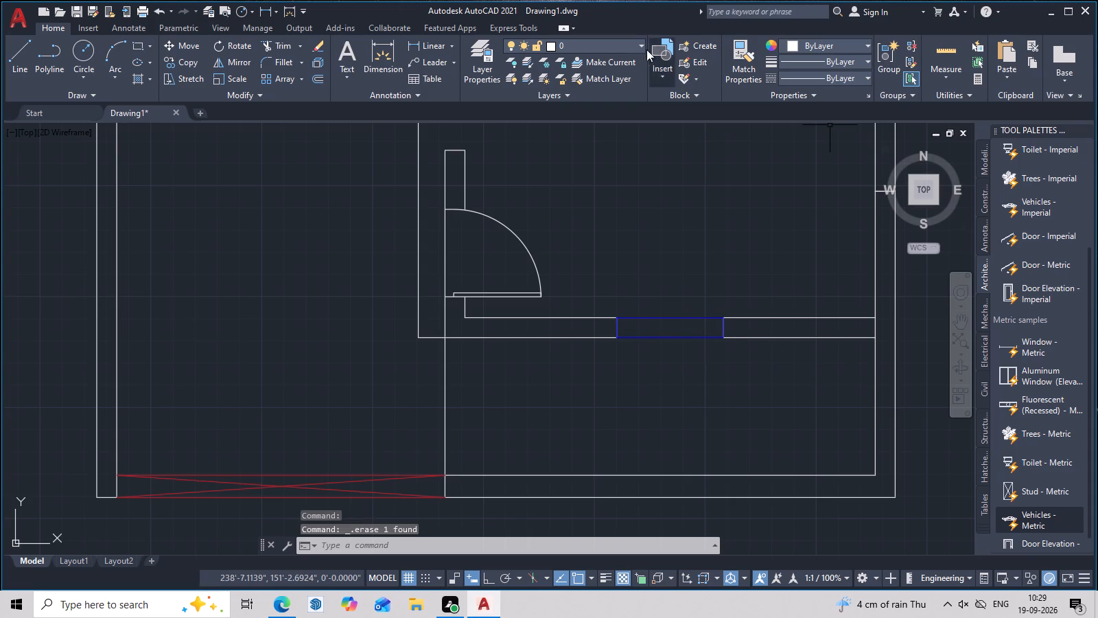
# Make win the current layer.
pyautogui.click(638, 46)
pyautogui.click(597, 91)
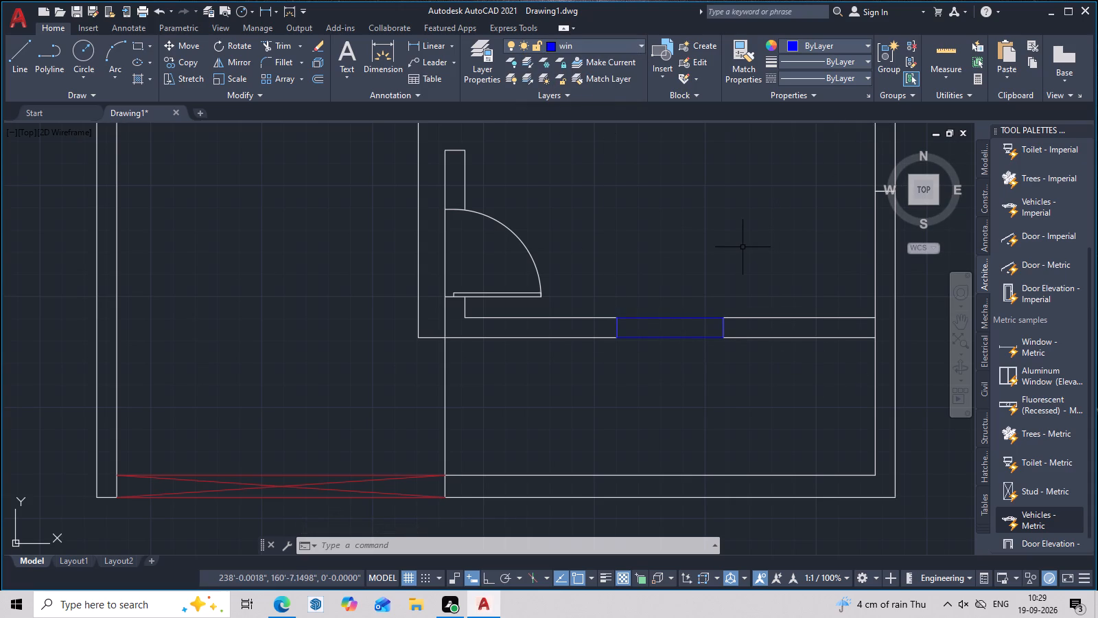
pyautogui.press('Escape')
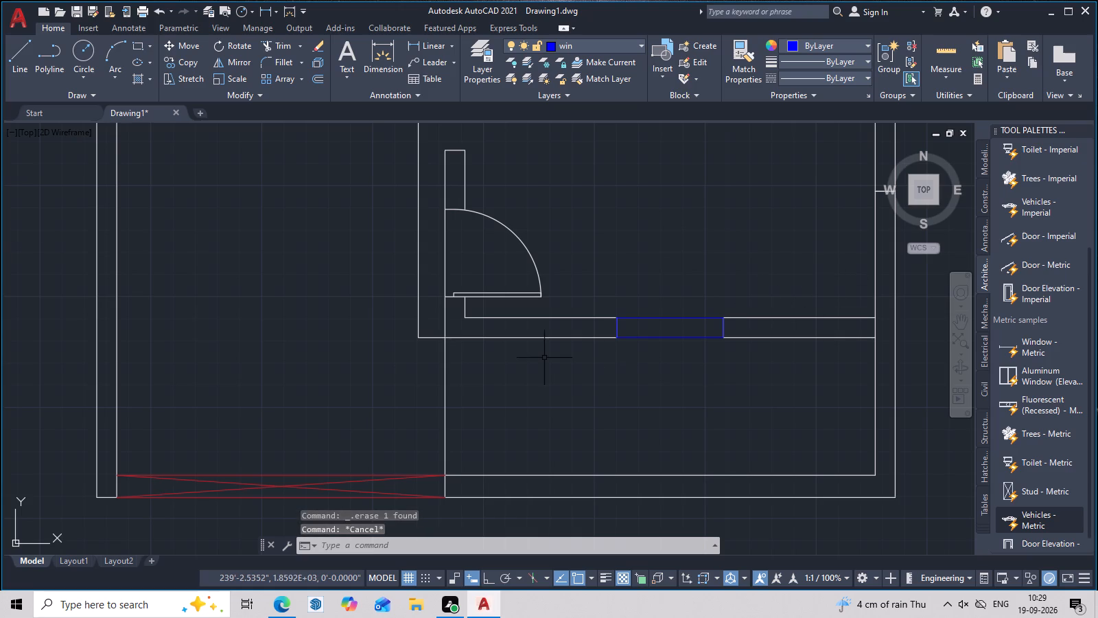
# Draw a line joining the midpoints of the two short ends of the lower interior wall's window rectangle.
pyautogui.press('l')
pyautogui.press('space')
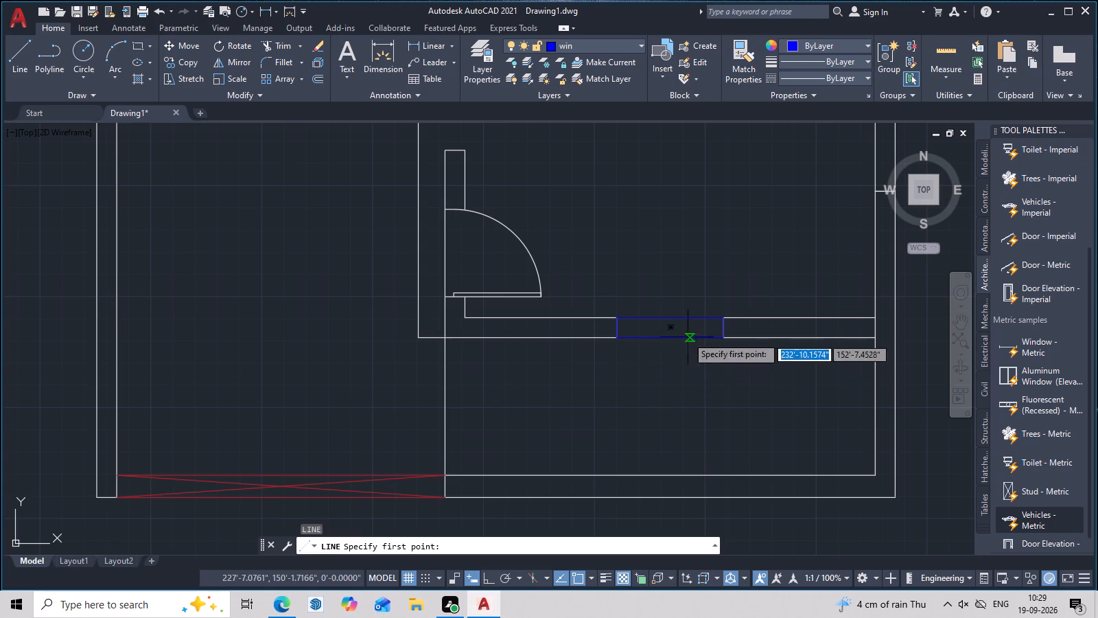
pyautogui.click(616, 329)
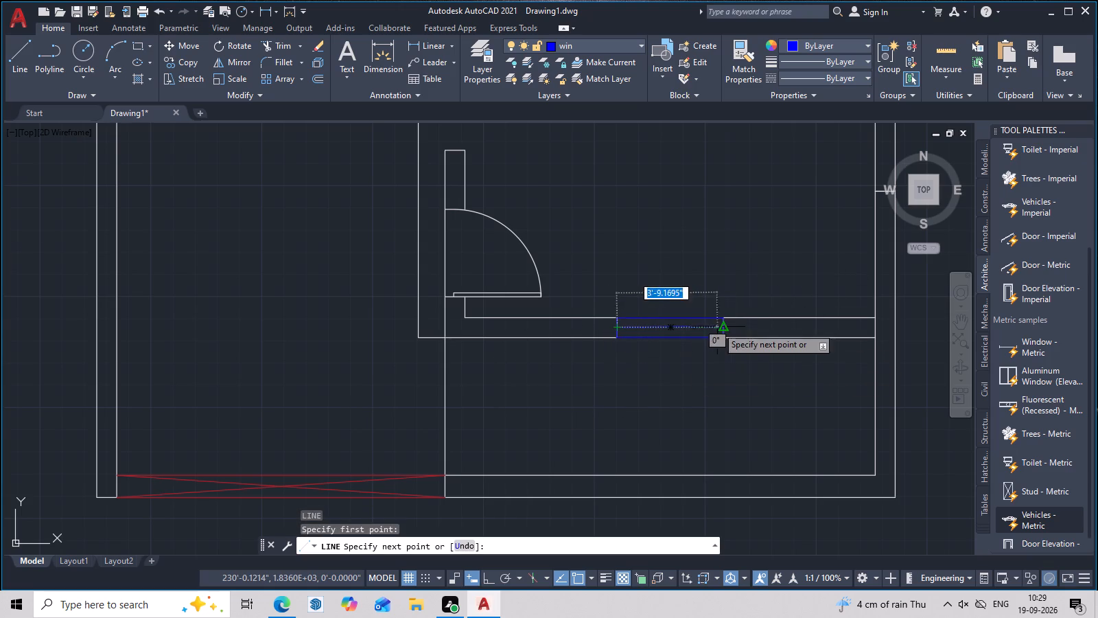
pyautogui.click(726, 327)
pyautogui.press('Escape')
# Draw a vertical line between the end midpoints of the lowest window rectangle in the east outer wall.
pyautogui.moveTo(763, 387); pyautogui.dragTo(745, 339, button='middle')
pyautogui.scroll(-3, 665, 325)
pyautogui.moveTo(668, 352); pyautogui.dragTo(608, 433, button='middle')
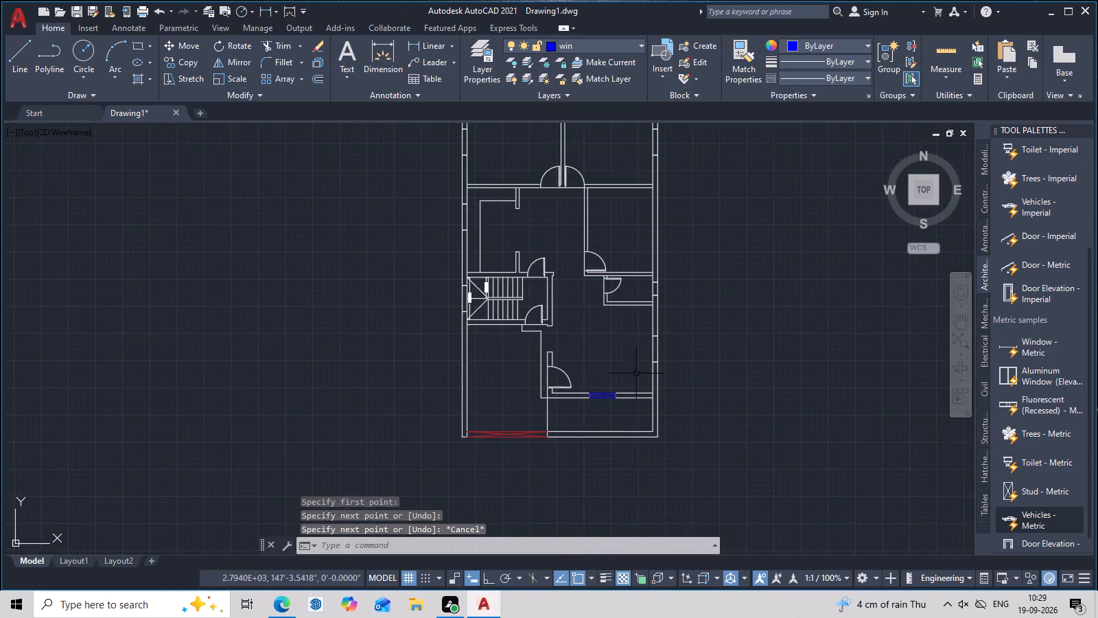
pyautogui.scroll(2, 680, 322)
pyautogui.moveTo(664, 361); pyautogui.dragTo(695, 252, button='middle')
pyautogui.scroll(2, 667, 316)
pyautogui.moveTo(666, 319); pyautogui.dragTo(670, 384, button='middle')
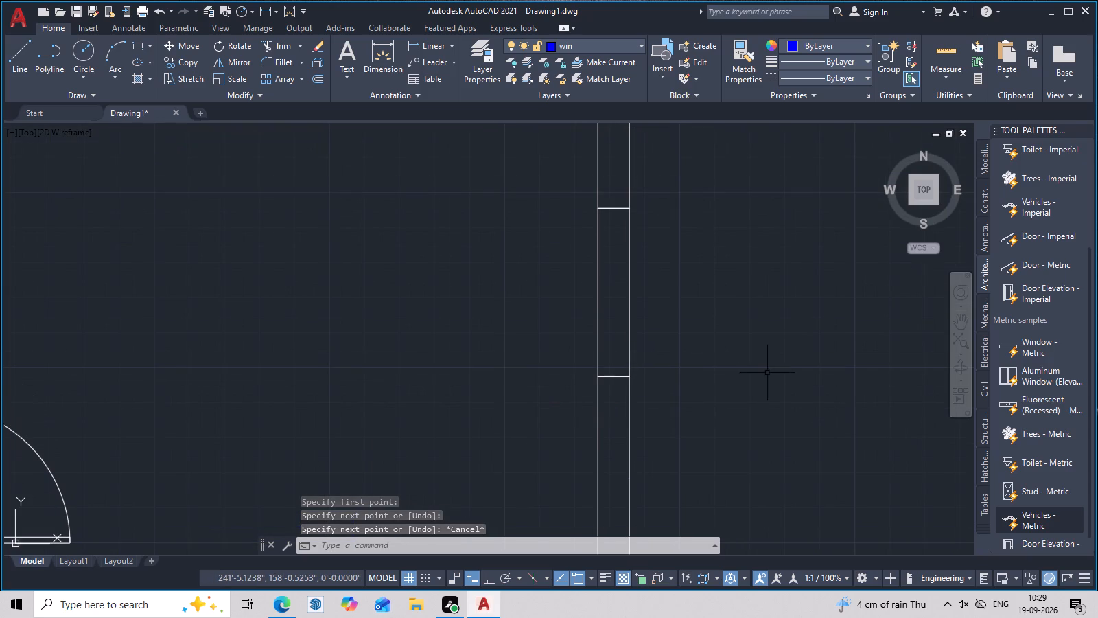
pyautogui.moveTo(769, 259); pyautogui.dragTo(282, 404)
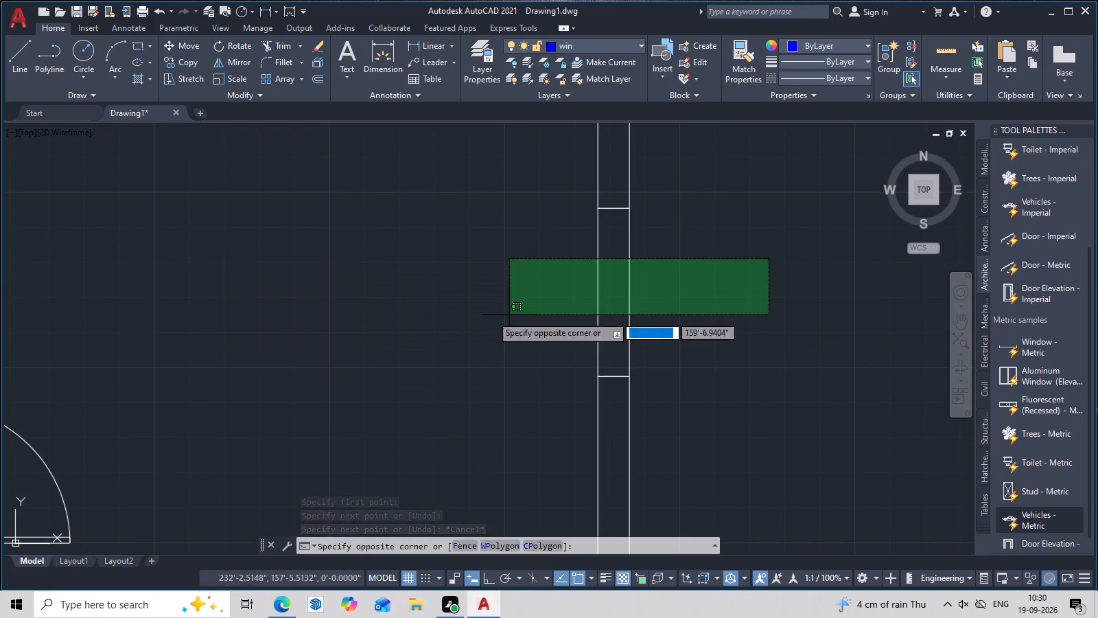
pyautogui.moveTo(459, 315); pyautogui.dragTo(426, 318)
pyautogui.press('Escape')
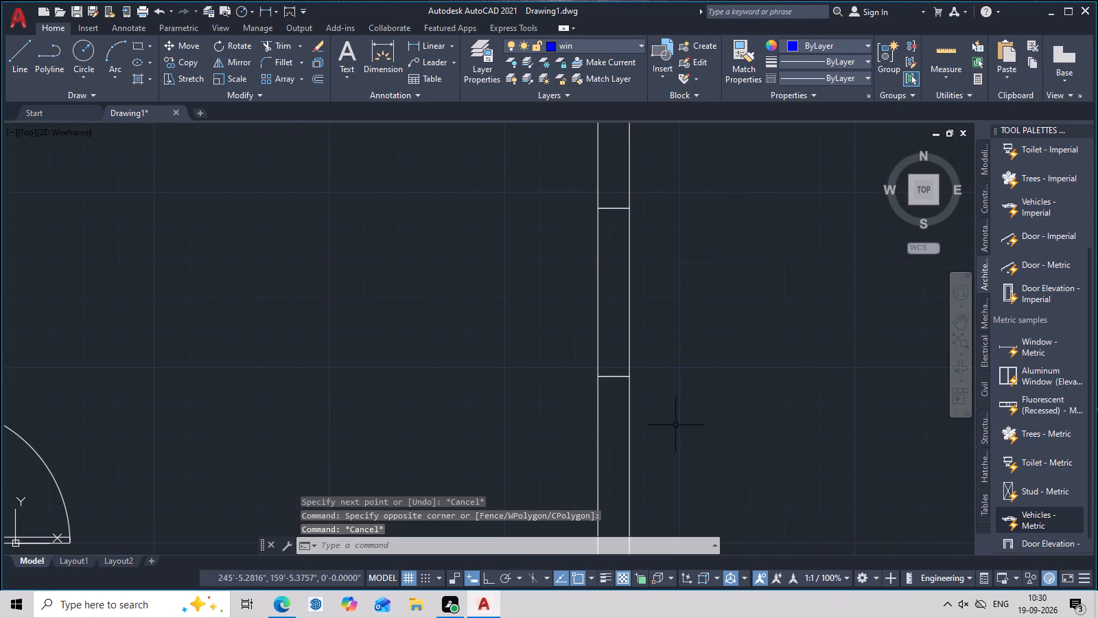
pyautogui.write('l')
pyautogui.press('space')
pyautogui.click(615, 378)
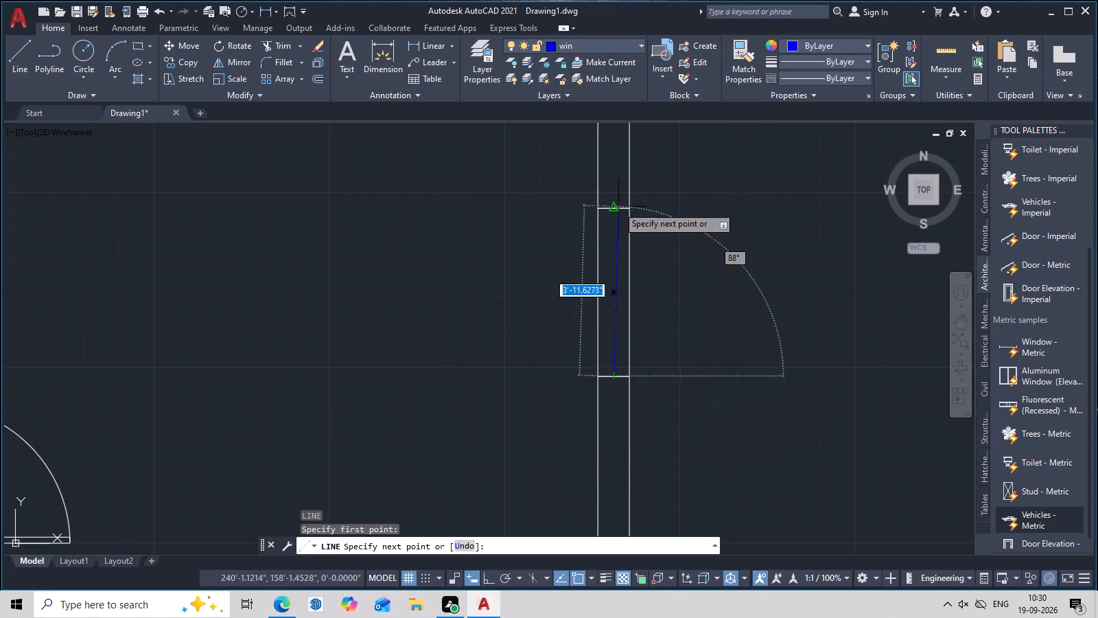
pyautogui.click(616, 203)
pyautogui.press('Escape')
# Put the lowest east-wall window's rectangle and centre line on the win layer.
pyautogui.moveTo(684, 256); pyautogui.dragTo(499, 285)
pyautogui.moveTo(537, 284); pyautogui.dragTo(526, 284)
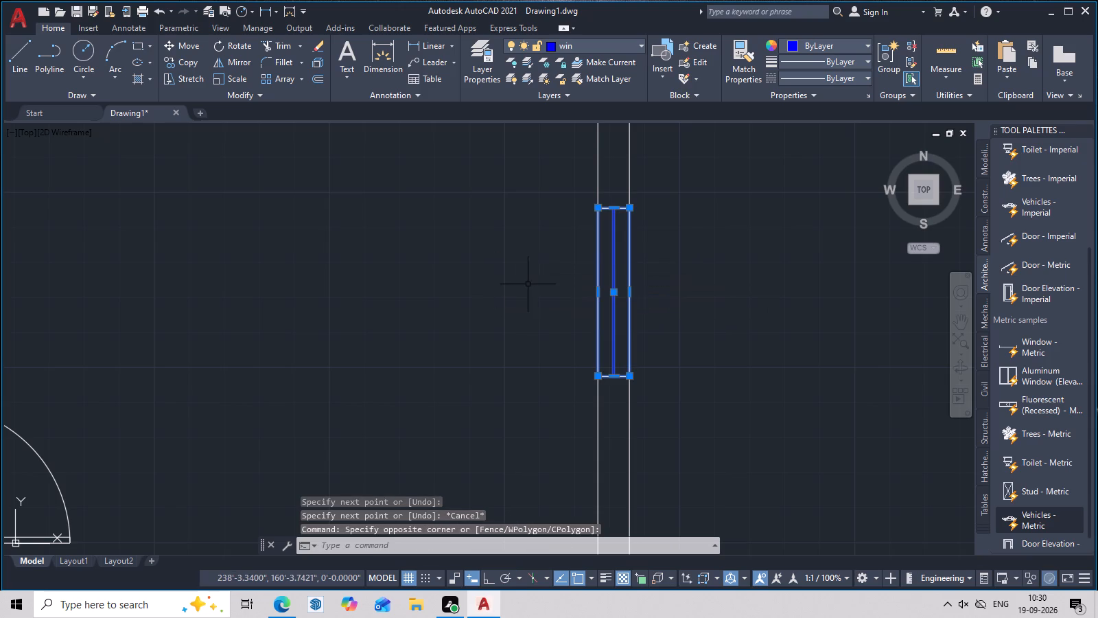
pyautogui.click(612, 40)
pyautogui.click(596, 100)
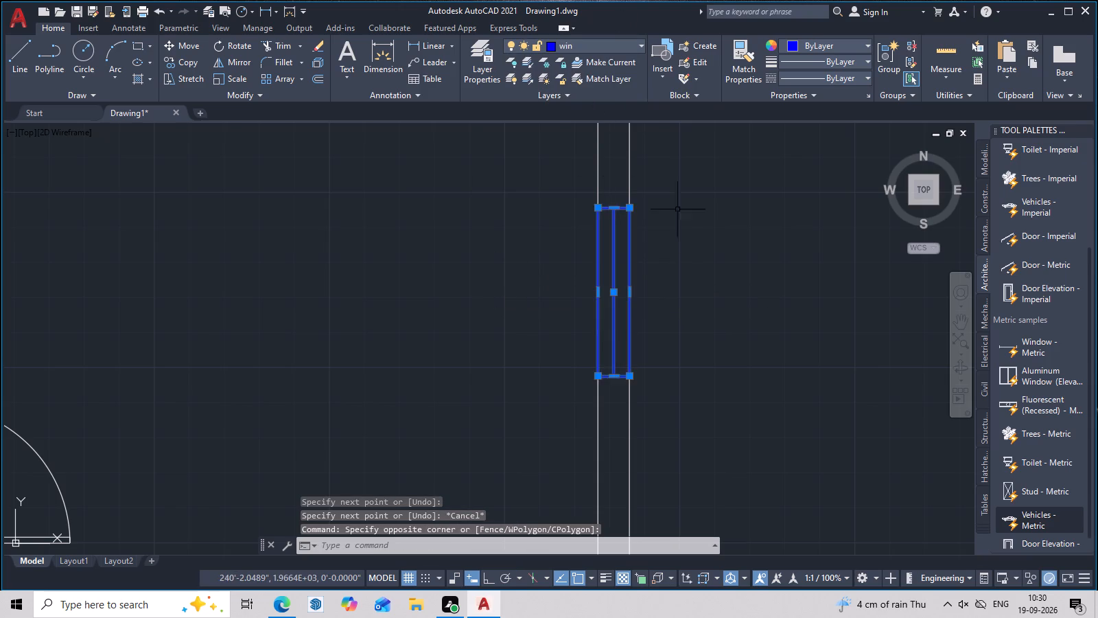
pyautogui.scroll(-2, 675, 273)
pyautogui.press('Escape')
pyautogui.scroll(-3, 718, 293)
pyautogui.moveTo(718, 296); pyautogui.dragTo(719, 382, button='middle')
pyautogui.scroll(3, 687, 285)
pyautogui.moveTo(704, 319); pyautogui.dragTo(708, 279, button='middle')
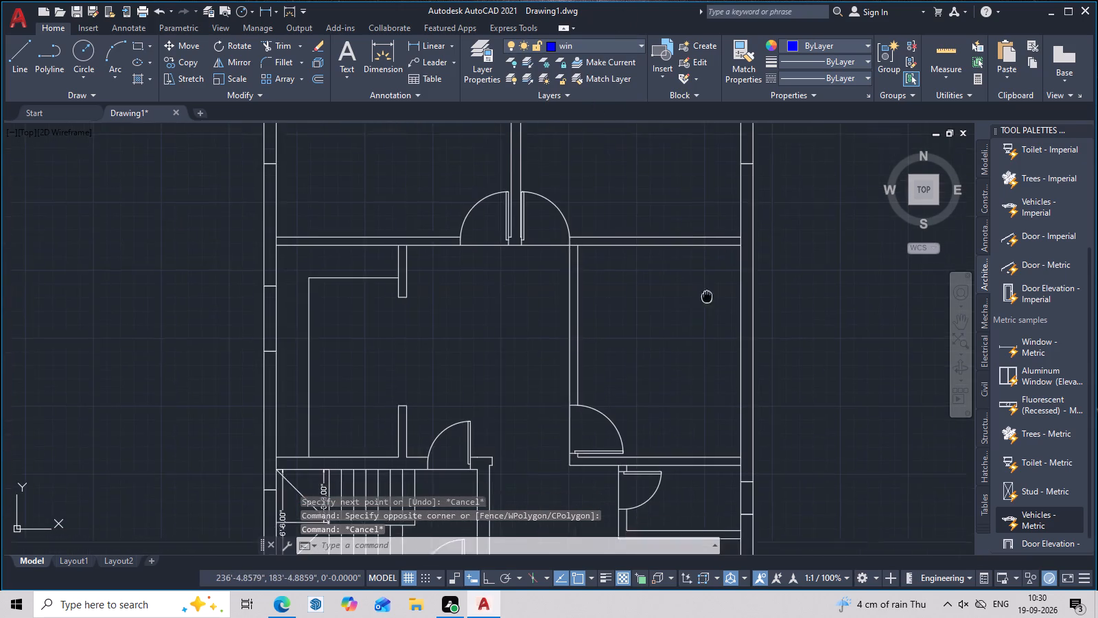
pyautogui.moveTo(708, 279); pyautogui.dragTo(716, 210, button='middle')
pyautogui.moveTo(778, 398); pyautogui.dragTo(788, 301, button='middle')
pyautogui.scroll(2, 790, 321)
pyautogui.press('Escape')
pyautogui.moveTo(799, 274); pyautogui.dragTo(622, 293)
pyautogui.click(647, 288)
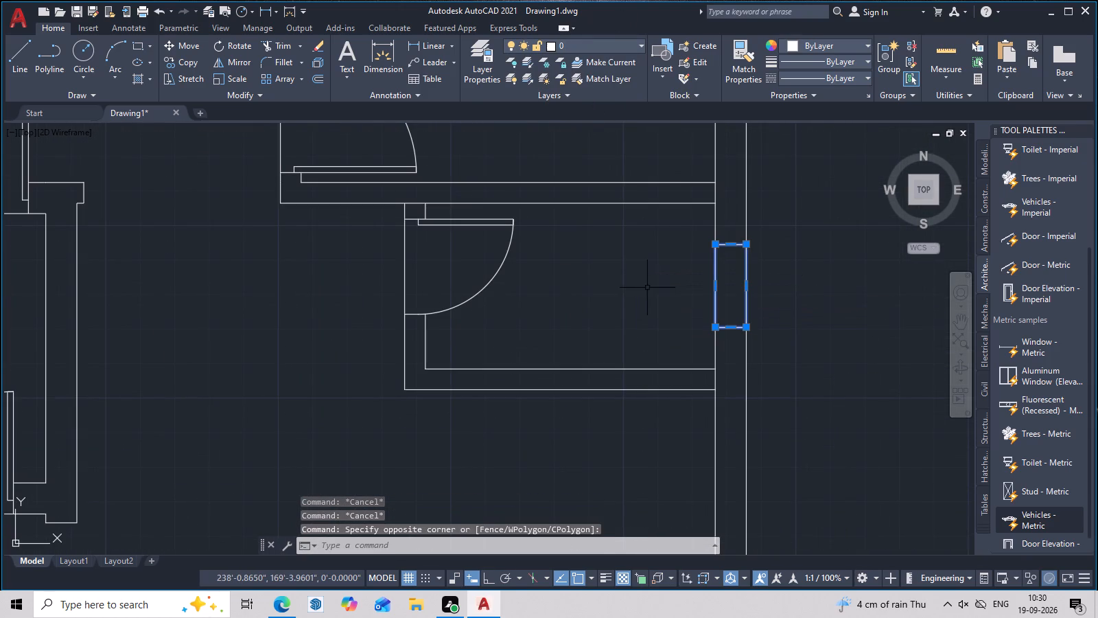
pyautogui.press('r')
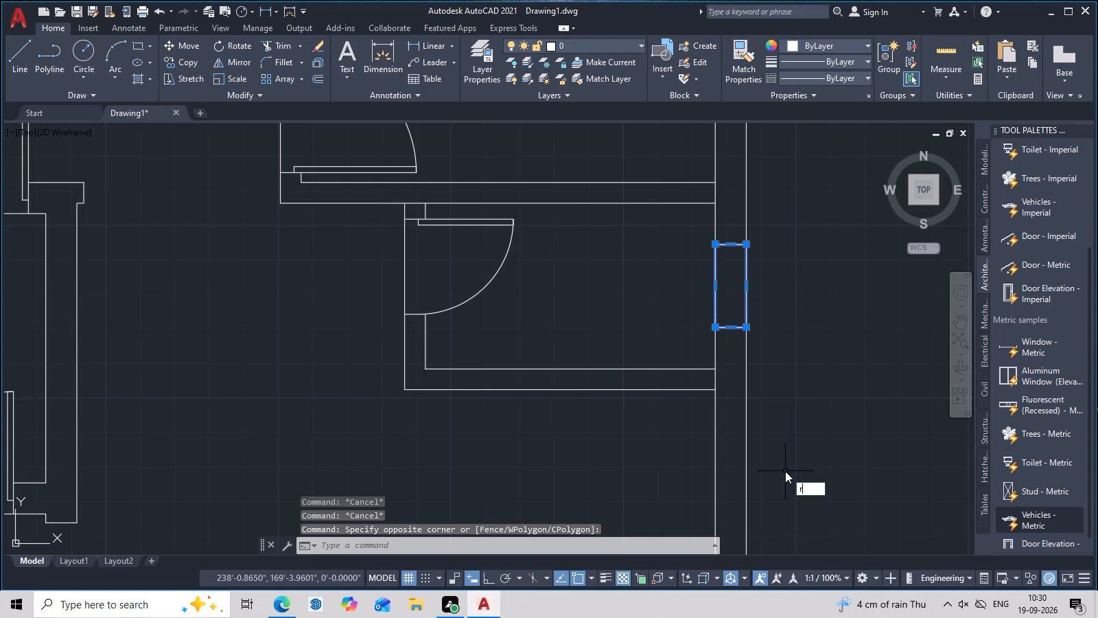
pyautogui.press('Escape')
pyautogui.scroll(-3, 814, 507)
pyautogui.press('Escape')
# Move the small room's window rectangle in the east outer wall onto the win layer.
pyautogui.moveTo(795, 448); pyautogui.dragTo(797, 396, button='middle')
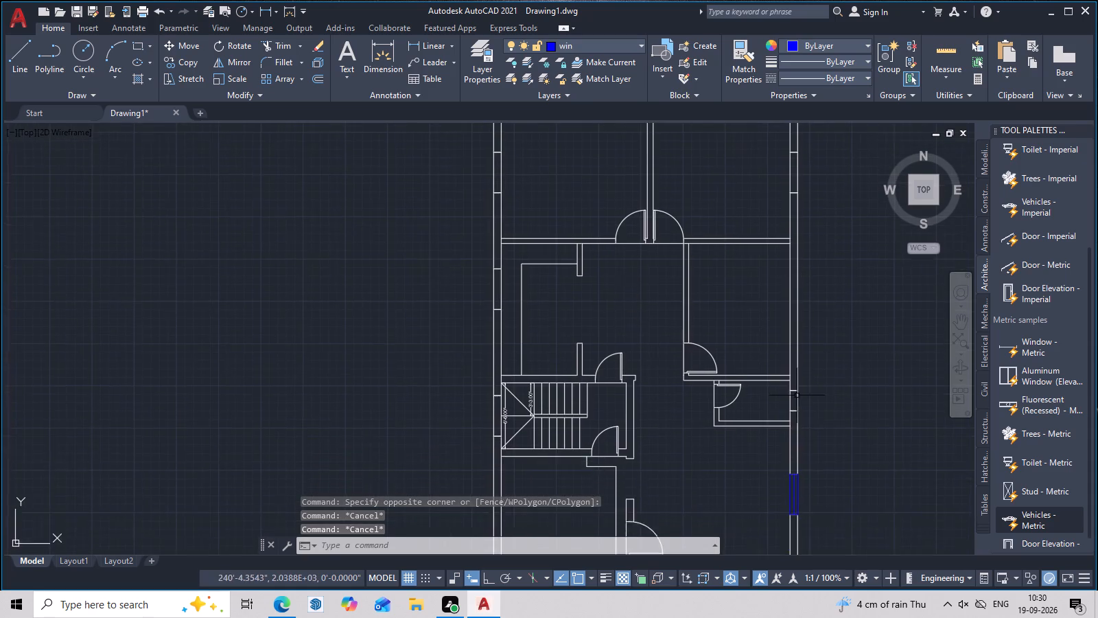
pyautogui.scroll(4, 797, 385)
pyautogui.moveTo(797, 404); pyautogui.dragTo(788, 309, button='middle')
pyautogui.scroll(1, 765, 368)
pyautogui.moveTo(763, 405); pyautogui.dragTo(734, 280, button='middle')
pyautogui.moveTo(797, 268); pyautogui.dragTo(566, 288)
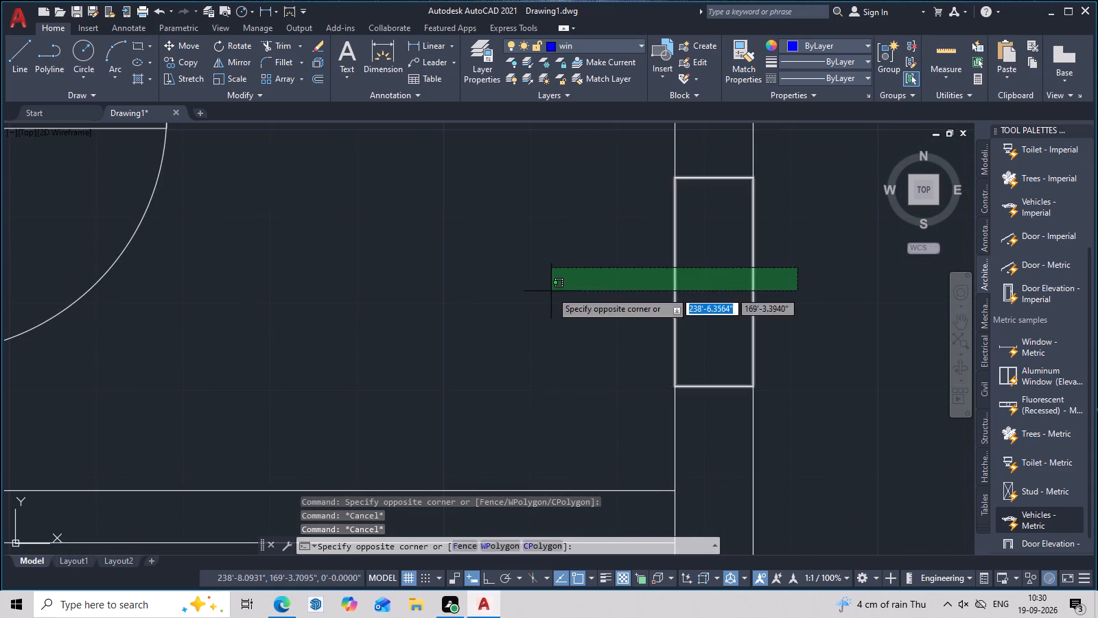
pyautogui.click(551, 291)
pyautogui.click(570, 45)
pyautogui.click(575, 91)
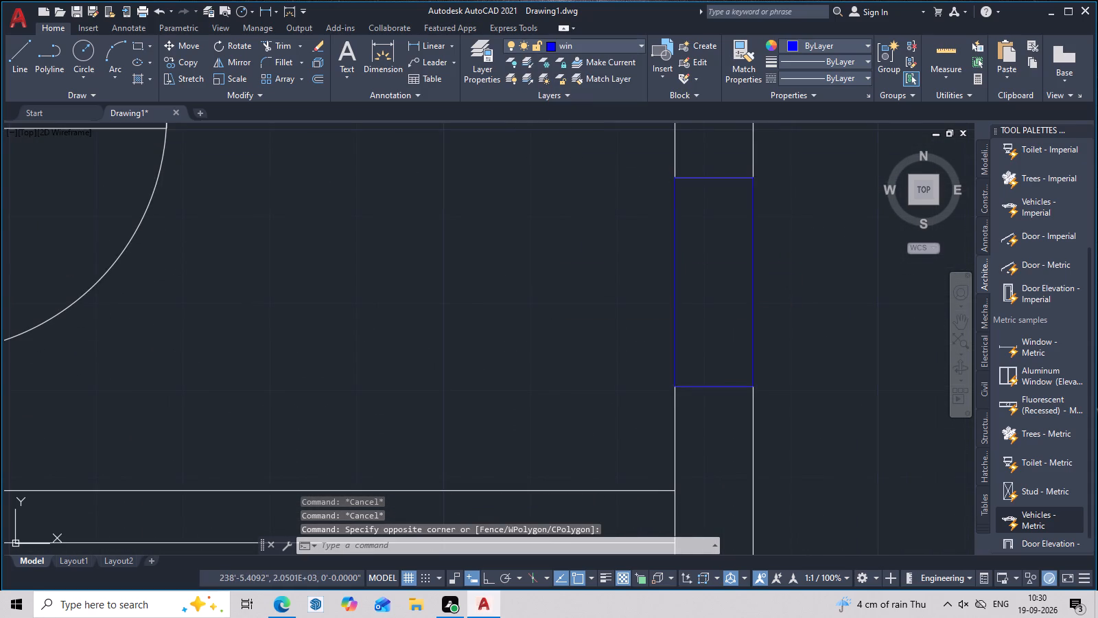
pyautogui.press('Escape')
# Draw a 2' vertical line between the end midpoints of the small room's window rectangle.
pyautogui.write('l')
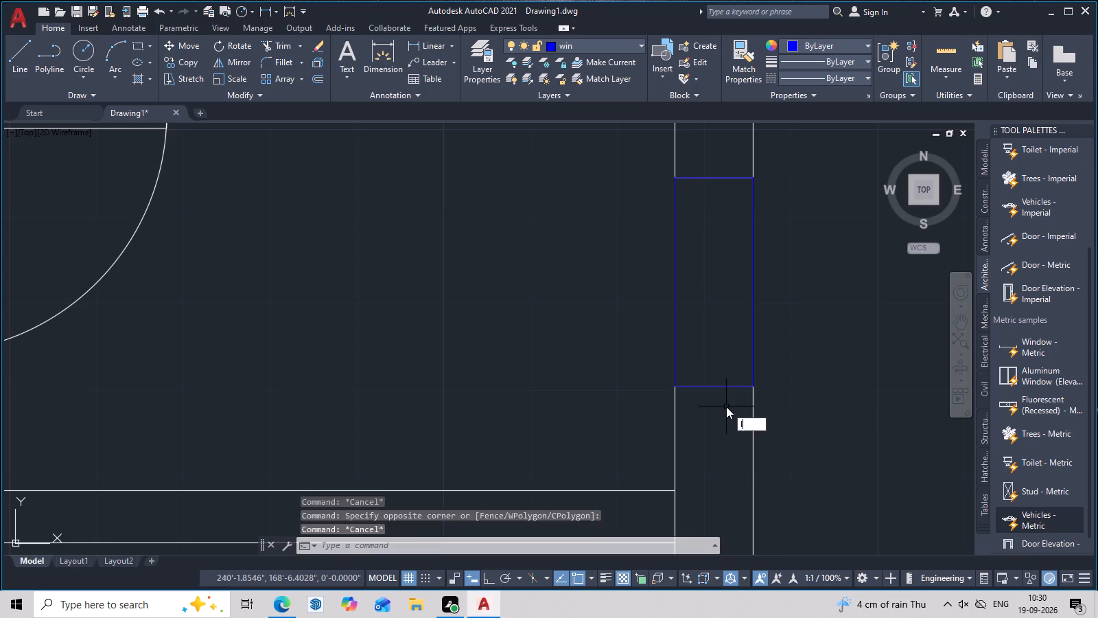
pyautogui.press('space')
pyautogui.click(714, 389)
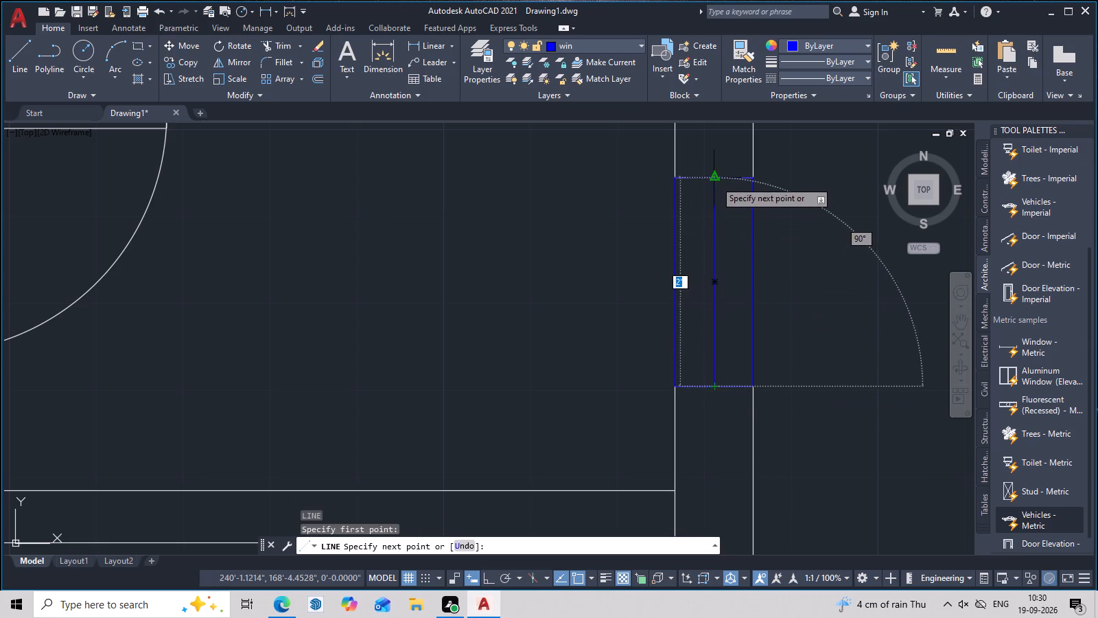
pyautogui.click(715, 181)
pyautogui.press('space')
# Move the window rectangle beside the staircase in the west outer wall onto the win layer.
pyautogui.scroll(-3, 750, 312)
pyautogui.moveTo(755, 401); pyautogui.dragTo(746, 482, button='middle')
pyautogui.moveTo(700, 211); pyautogui.dragTo(695, 440, button='middle')
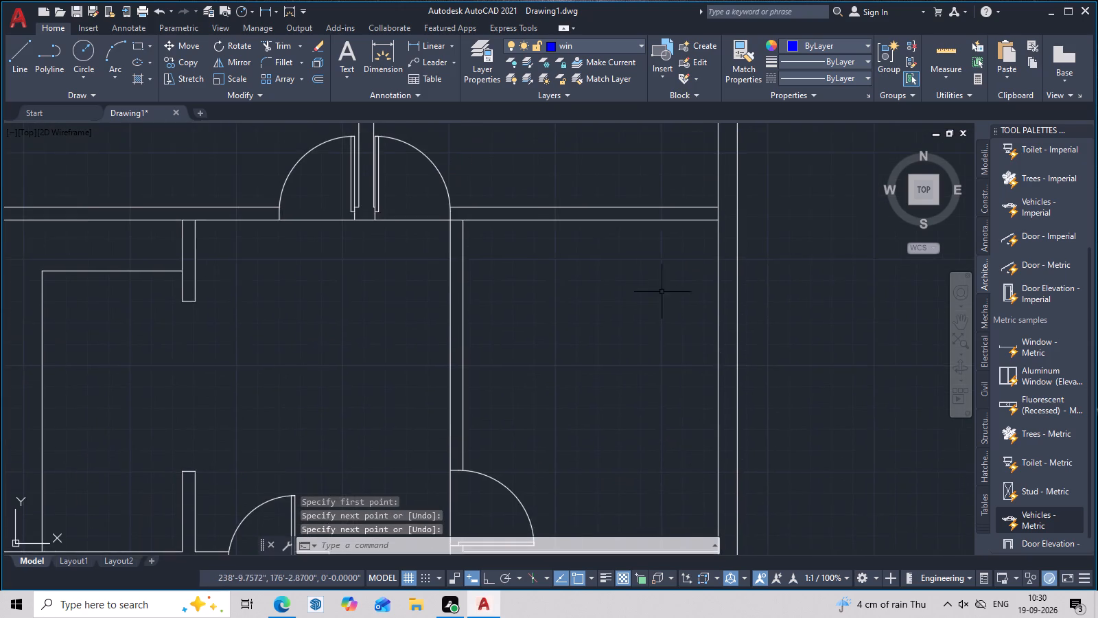
pyautogui.scroll(-4, 639, 280)
pyautogui.moveTo(629, 325); pyautogui.dragTo(679, 409, button='middle')
pyautogui.scroll(3, 581, 236)
pyautogui.moveTo(617, 341); pyautogui.dragTo(639, 50, button='middle')
pyautogui.moveTo(649, 371); pyautogui.dragTo(654, 155, button='middle')
pyautogui.moveTo(659, 325); pyautogui.dragTo(660, 211, button='middle')
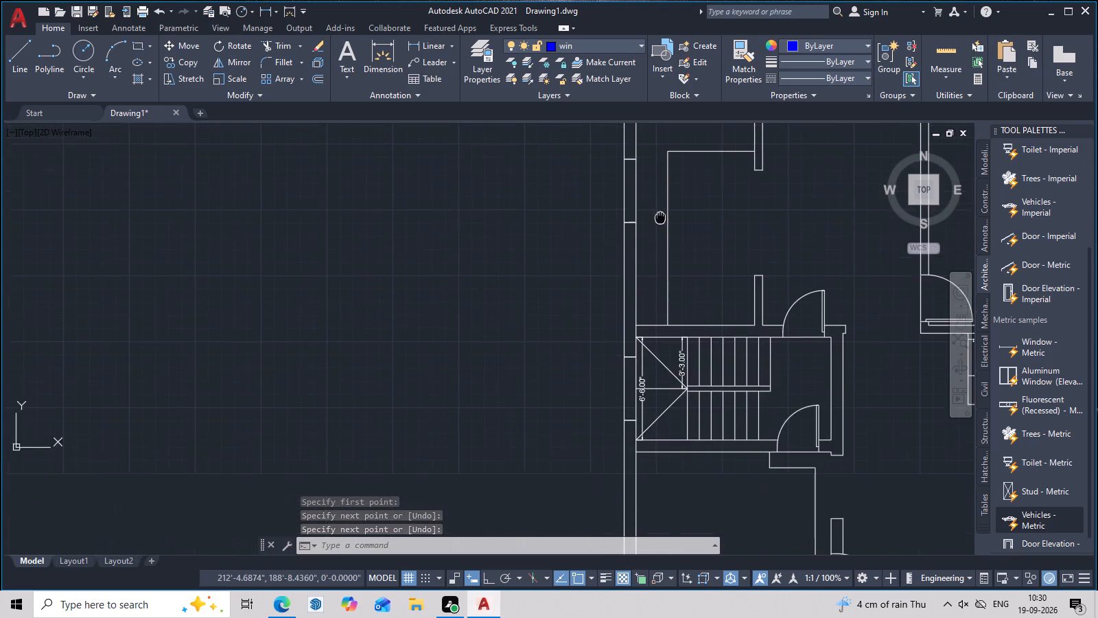
pyautogui.moveTo(660, 211); pyautogui.dragTo(660, 210, button='middle')
pyautogui.moveTo(642, 249); pyautogui.dragTo(644, 163, button='middle')
pyautogui.scroll(3, 607, 299)
pyautogui.moveTo(631, 328); pyautogui.dragTo(465, 378, button='middle')
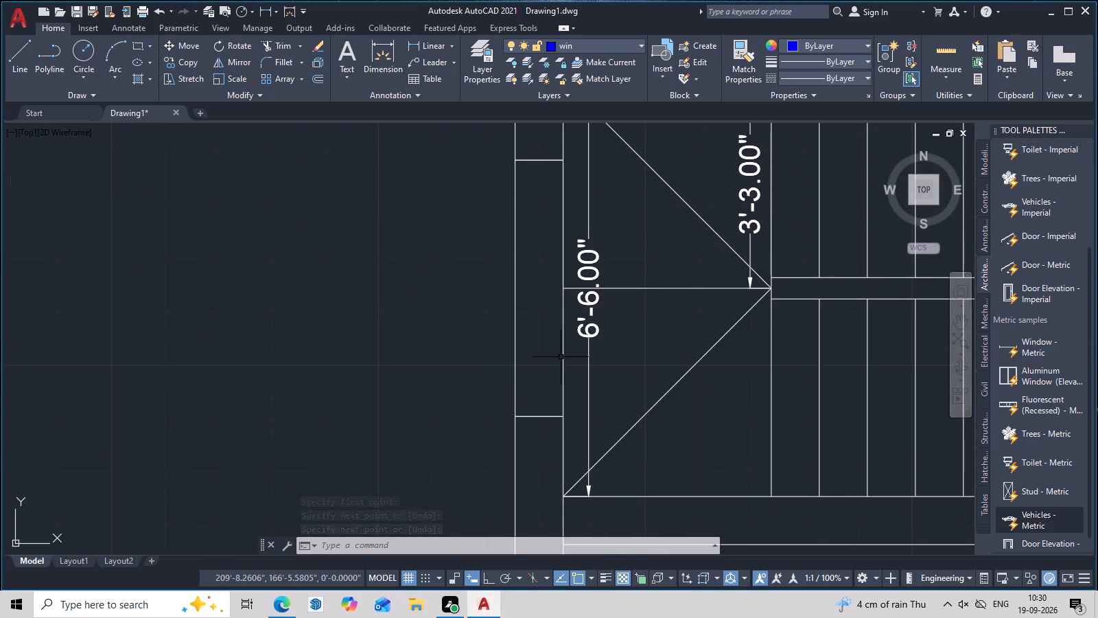
pyautogui.moveTo(571, 357); pyautogui.dragTo(484, 369)
pyautogui.click(482, 369)
pyautogui.click(500, 252)
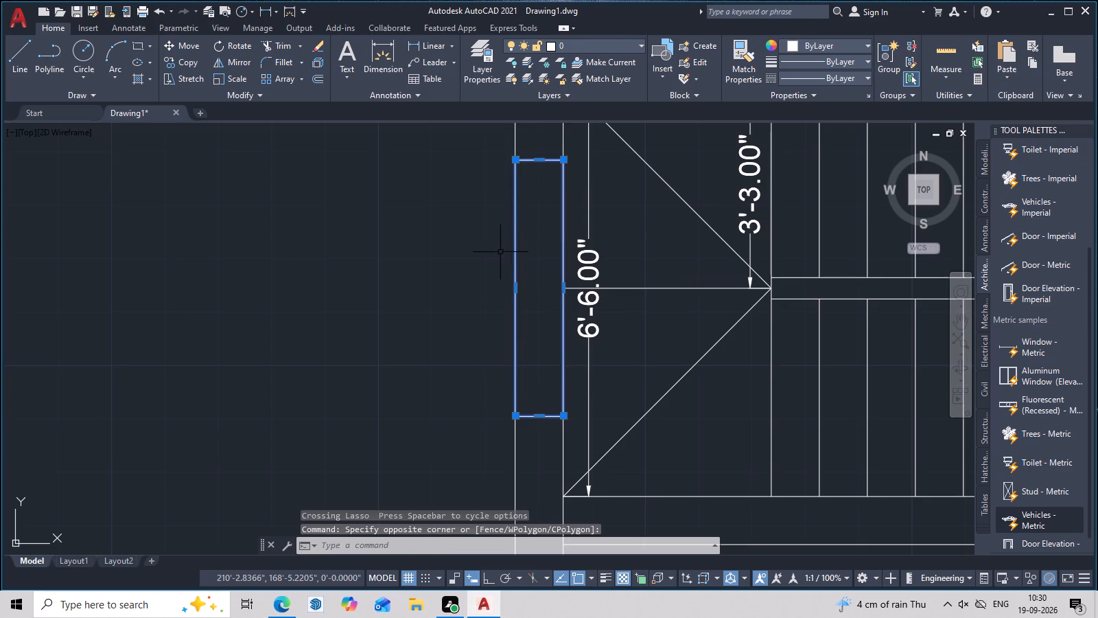
pyautogui.click(608, 46)
pyautogui.click(594, 99)
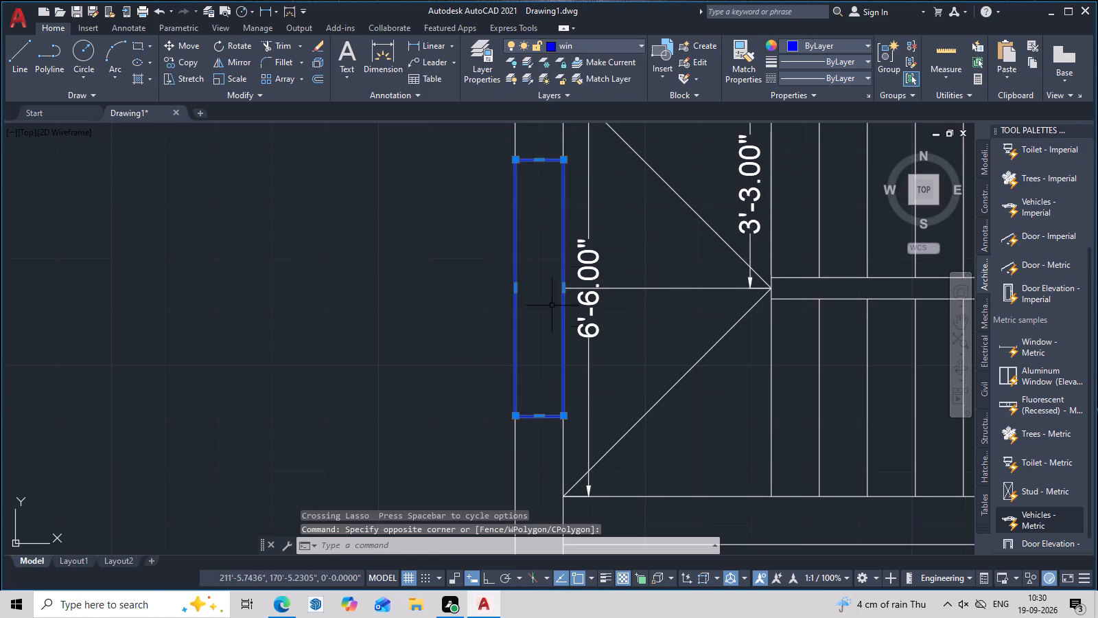
pyautogui.press('space')
pyautogui.press('Escape')
# Draw a vertical line about 4' long between the end midpoints of the window rectangle beside the staircase.
pyautogui.write('l')
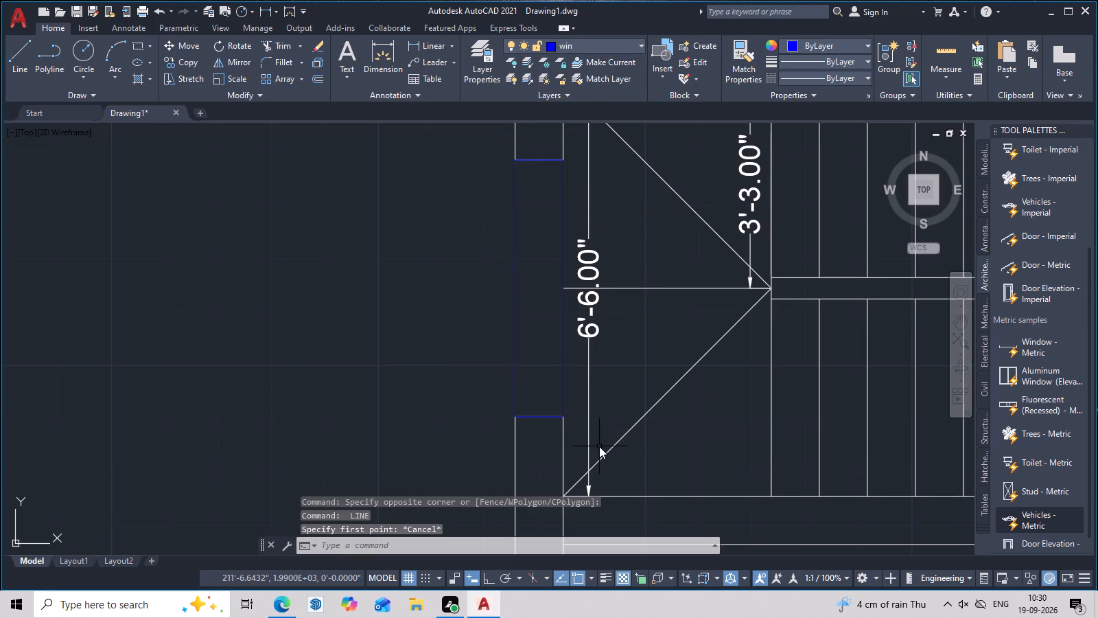
pyautogui.press('space')
pyautogui.click(538, 418)
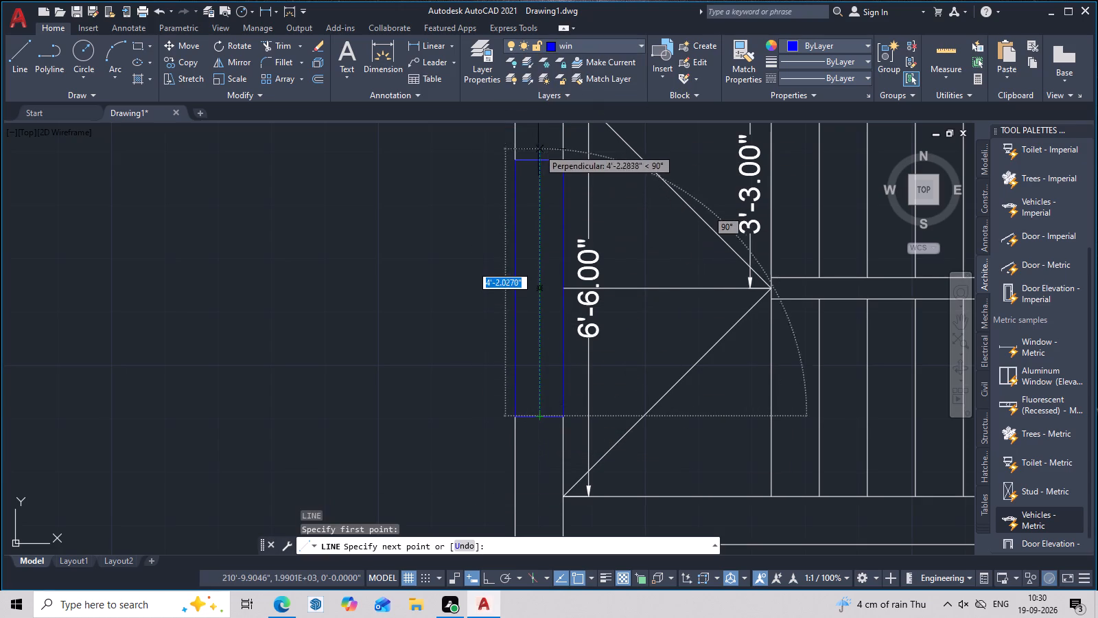
pyautogui.click(539, 159)
pyautogui.press('space')
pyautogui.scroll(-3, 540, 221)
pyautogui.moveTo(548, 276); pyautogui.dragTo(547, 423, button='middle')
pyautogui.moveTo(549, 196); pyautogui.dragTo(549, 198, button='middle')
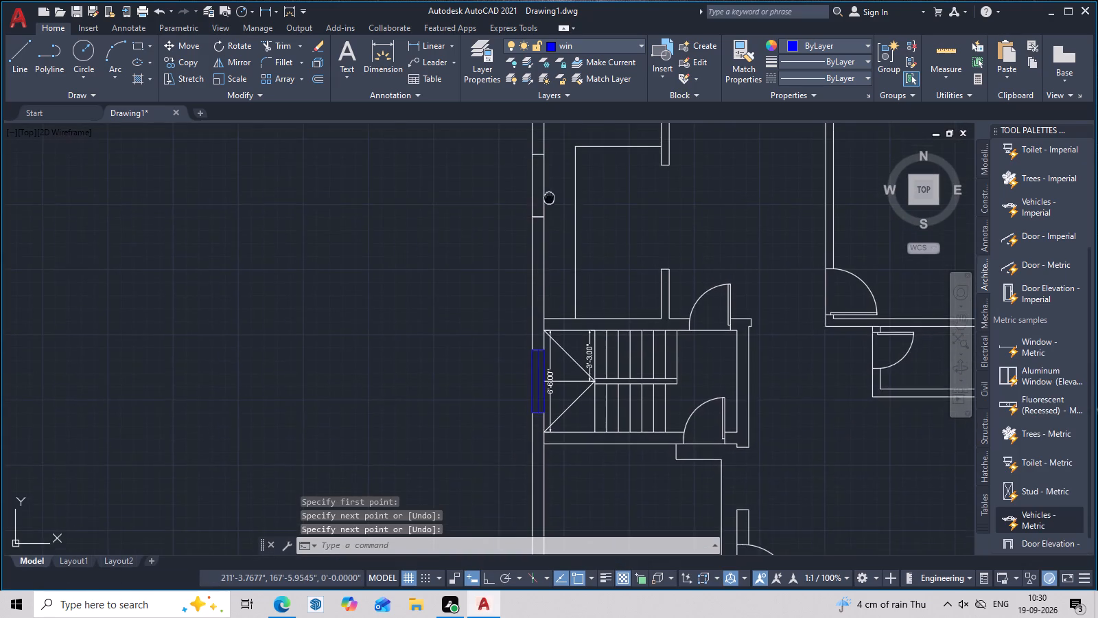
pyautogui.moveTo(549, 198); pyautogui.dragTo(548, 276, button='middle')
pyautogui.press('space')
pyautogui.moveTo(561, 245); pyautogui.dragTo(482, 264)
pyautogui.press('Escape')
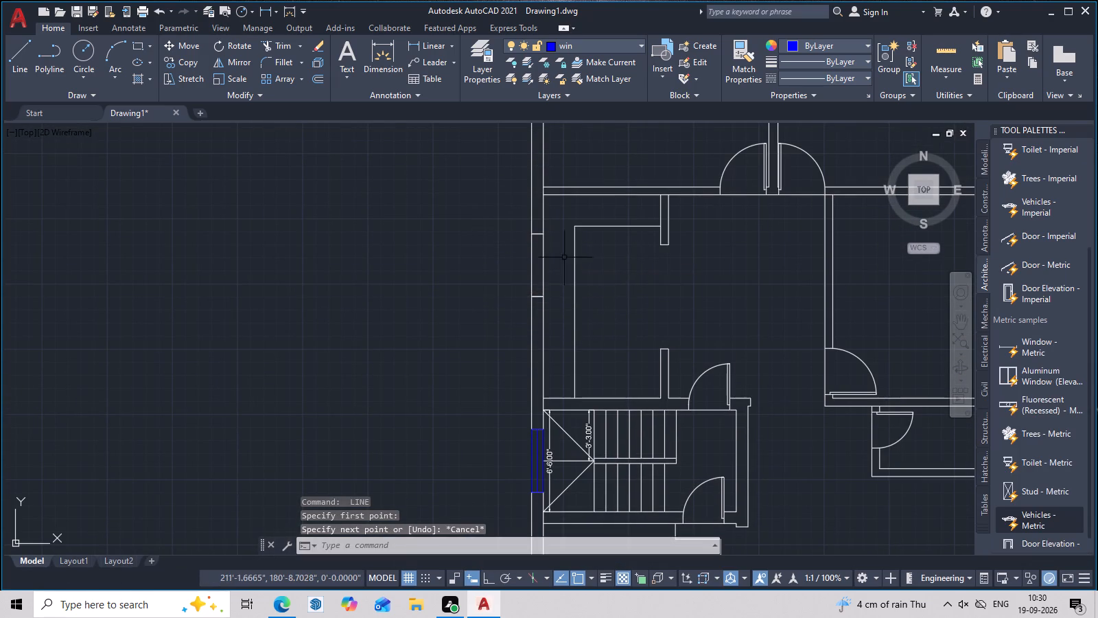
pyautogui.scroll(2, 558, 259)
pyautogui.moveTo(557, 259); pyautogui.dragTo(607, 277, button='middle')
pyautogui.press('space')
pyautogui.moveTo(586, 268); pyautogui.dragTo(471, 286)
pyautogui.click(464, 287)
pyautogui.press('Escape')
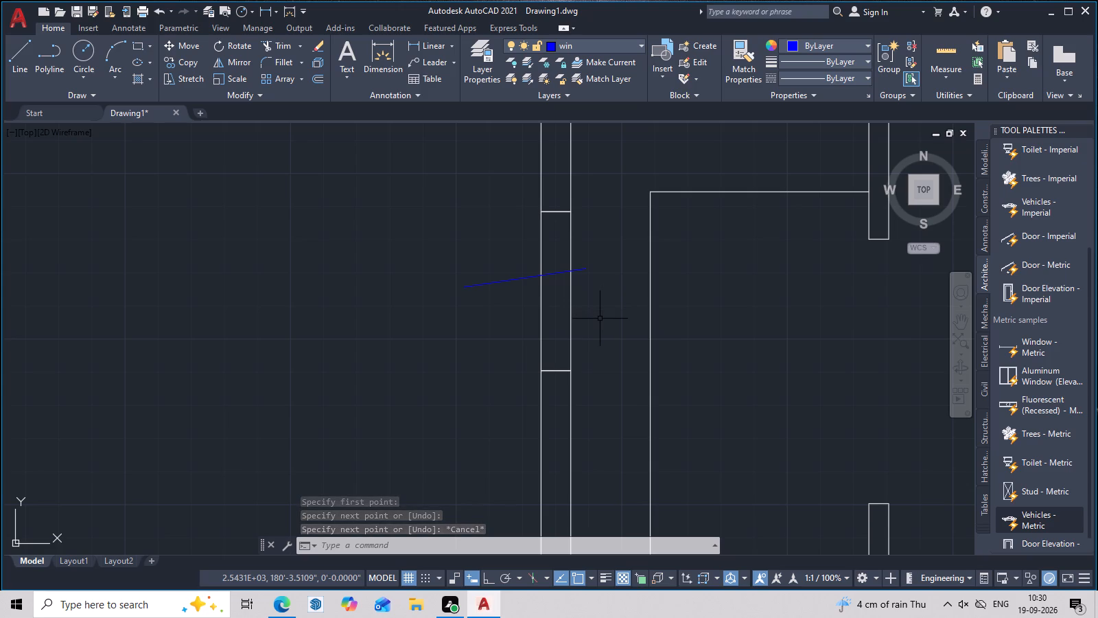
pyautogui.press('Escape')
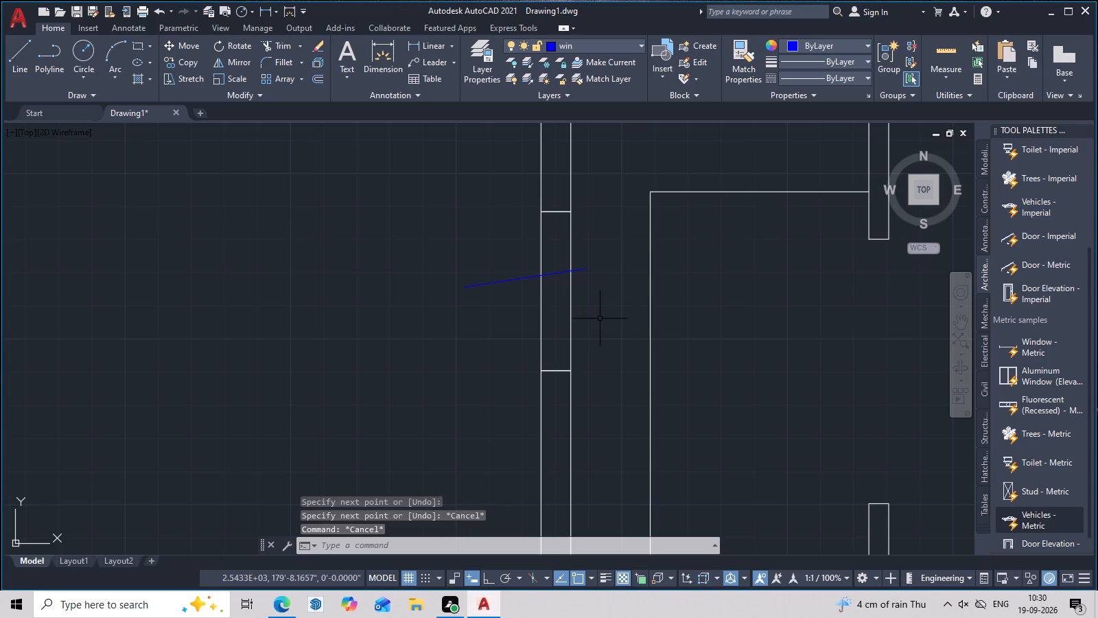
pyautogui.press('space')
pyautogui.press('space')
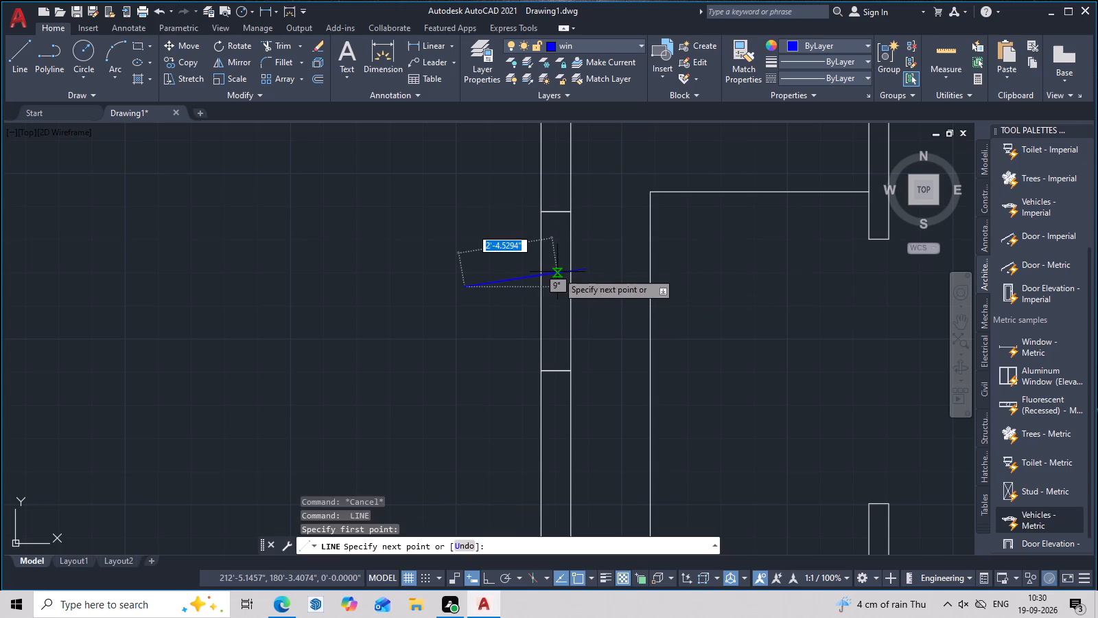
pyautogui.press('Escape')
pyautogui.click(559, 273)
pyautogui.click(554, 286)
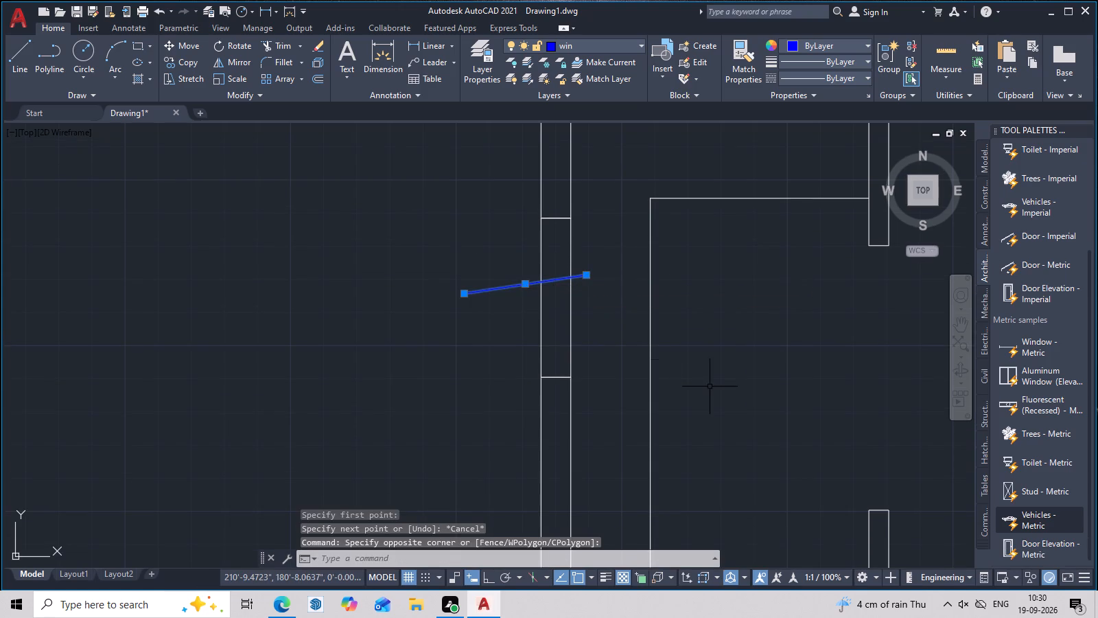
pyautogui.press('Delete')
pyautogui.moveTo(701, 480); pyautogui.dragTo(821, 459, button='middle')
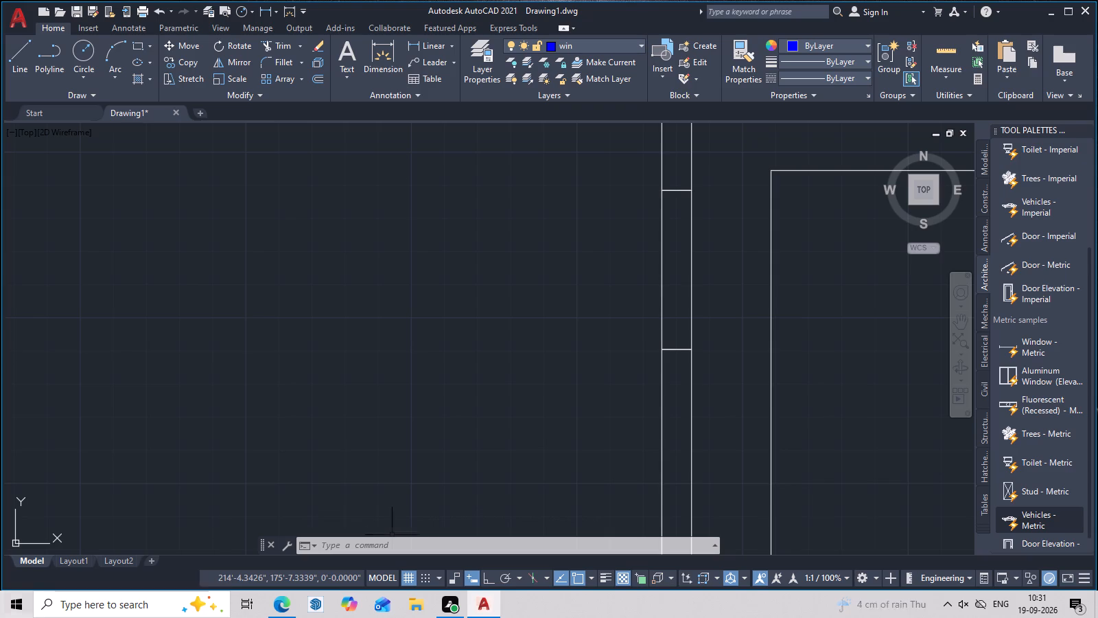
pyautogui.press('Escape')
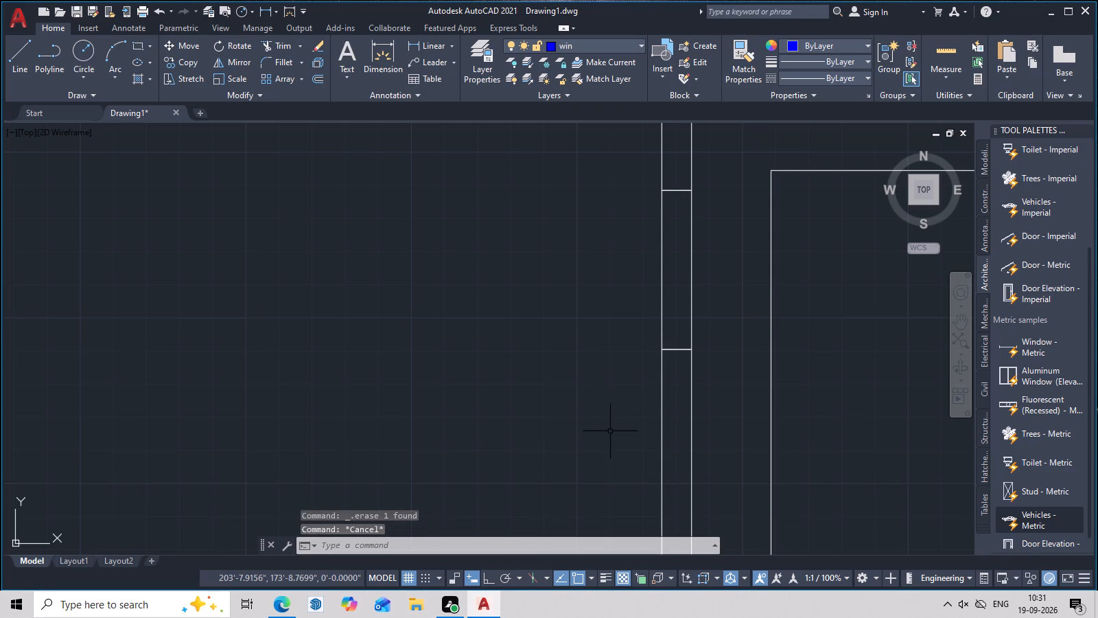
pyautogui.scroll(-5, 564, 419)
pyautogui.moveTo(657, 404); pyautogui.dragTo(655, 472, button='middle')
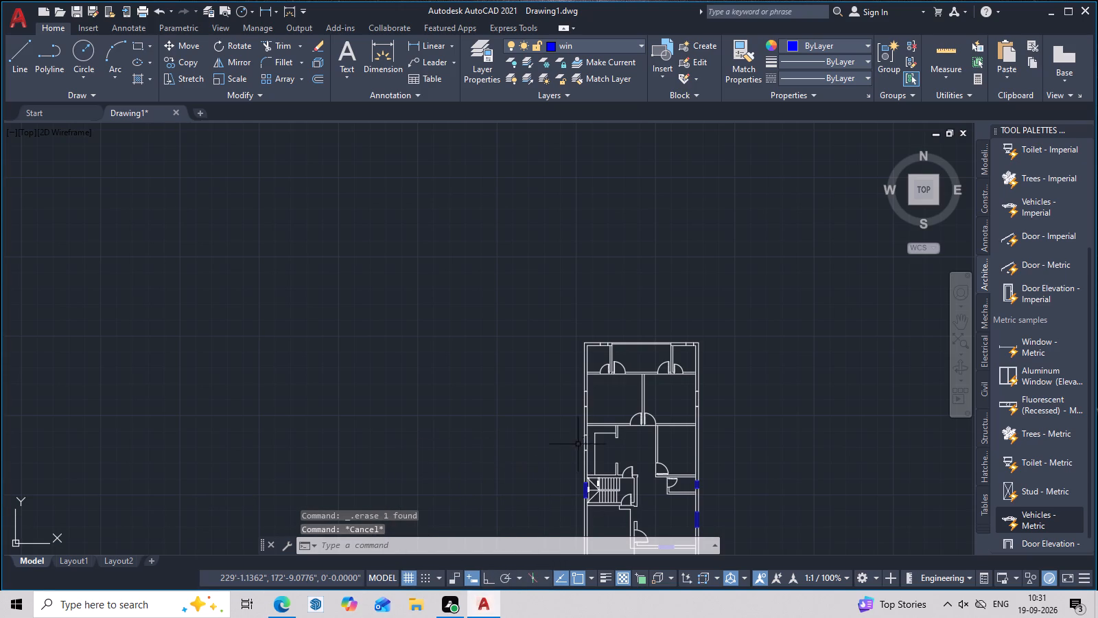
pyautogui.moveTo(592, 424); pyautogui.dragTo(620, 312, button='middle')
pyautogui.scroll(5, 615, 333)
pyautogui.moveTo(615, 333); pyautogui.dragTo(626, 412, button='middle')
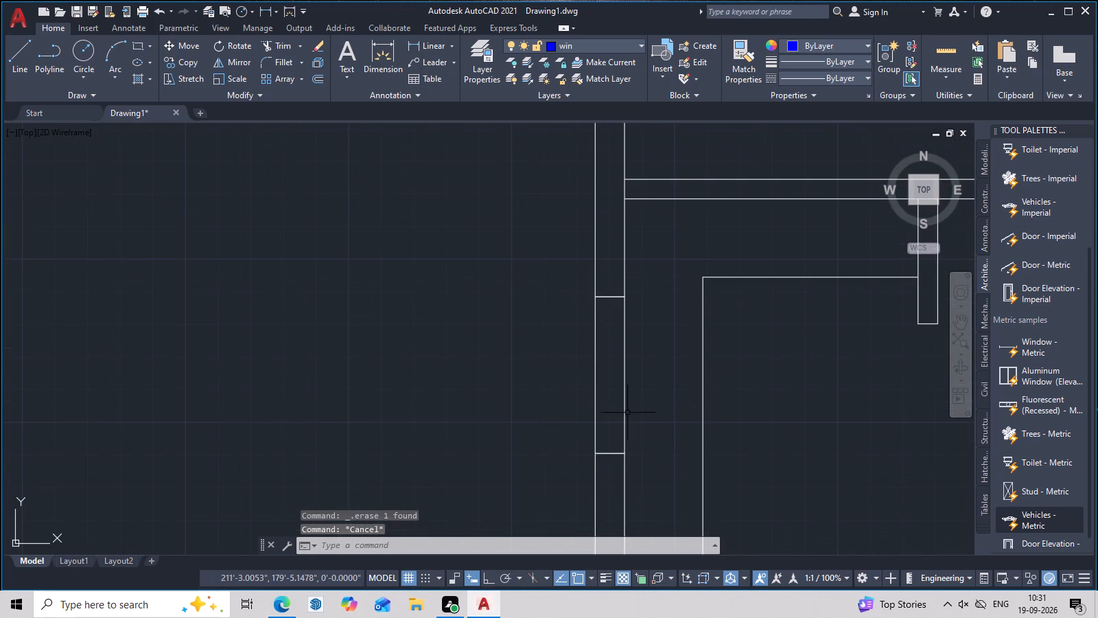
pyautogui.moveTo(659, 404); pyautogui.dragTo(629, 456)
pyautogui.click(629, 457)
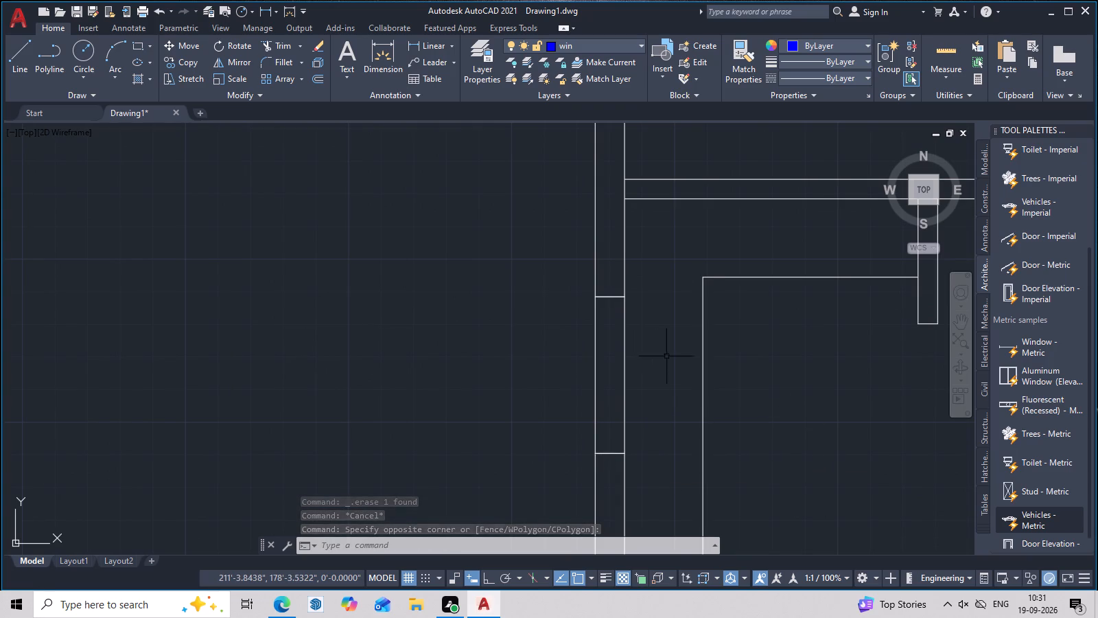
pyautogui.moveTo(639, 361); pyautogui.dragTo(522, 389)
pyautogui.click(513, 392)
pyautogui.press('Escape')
# Move the window rectangle in the west outer wall just north of the staircase onto the win layer.
pyautogui.moveTo(644, 348); pyautogui.dragTo(592, 361)
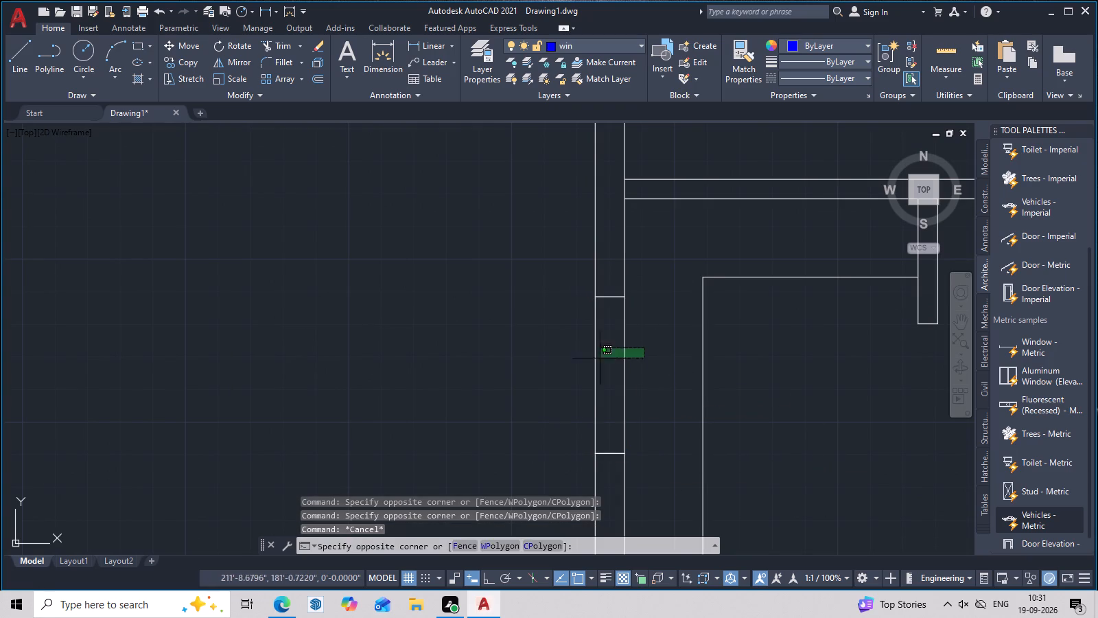
pyautogui.moveTo(592, 361); pyautogui.dragTo(543, 378)
pyautogui.click(518, 382)
pyautogui.click(622, 49)
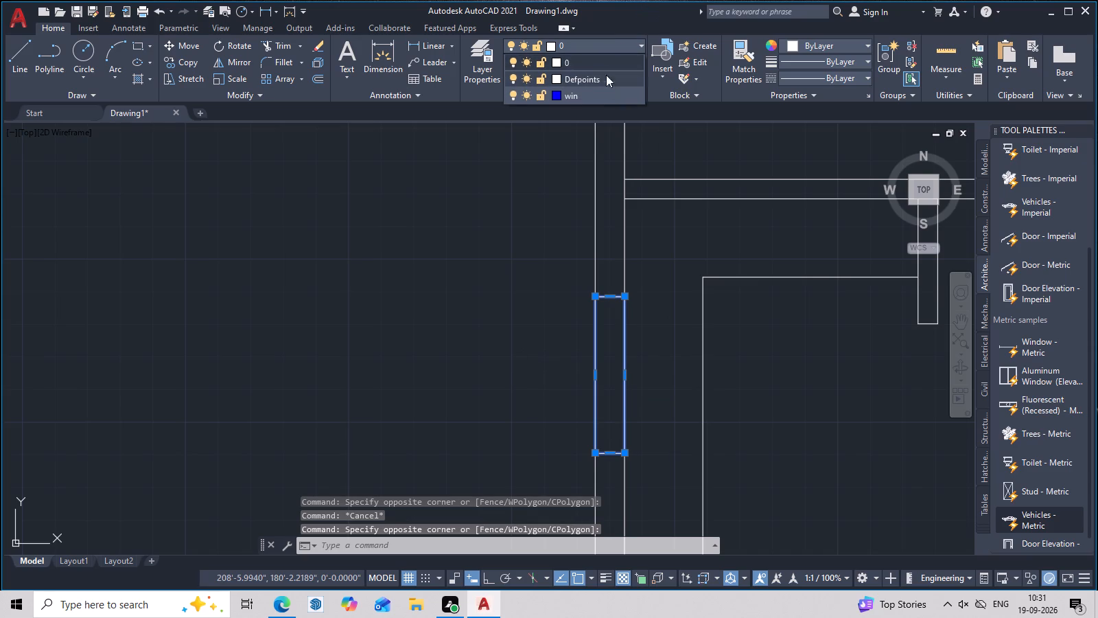
pyautogui.click(599, 93)
pyautogui.press('Escape')
# Move the northernmost window rectangle in the west outer wall onto the win layer.
pyautogui.scroll(-2, 652, 253)
pyautogui.moveTo(671, 322); pyautogui.dragTo(643, 423, button='middle')
pyautogui.moveTo(623, 209); pyautogui.dragTo(574, 229)
pyautogui.click(571, 230)
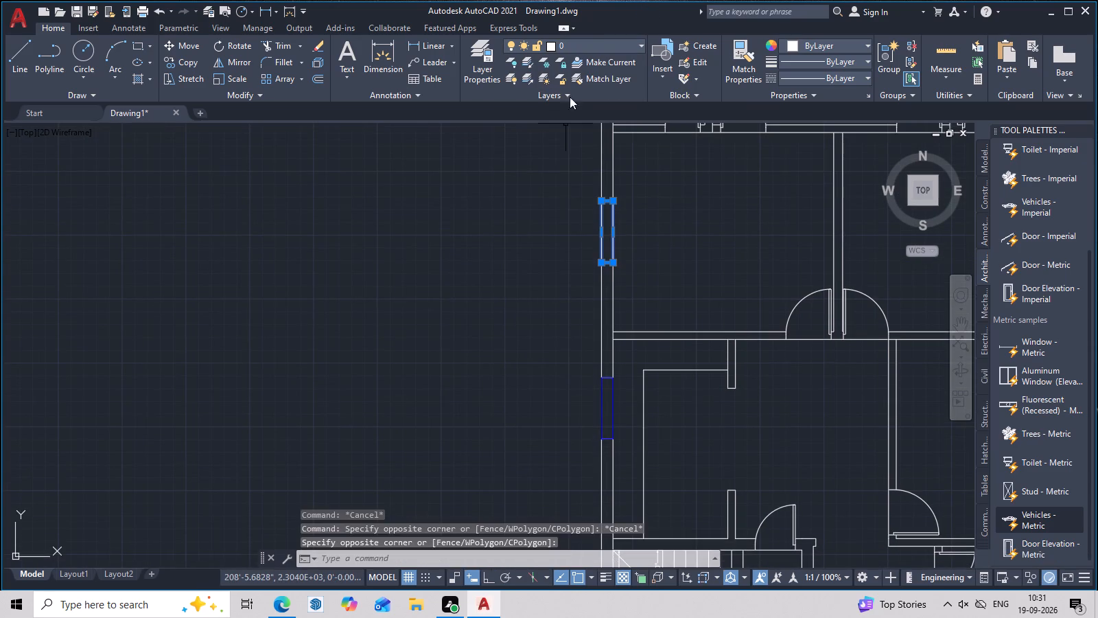
pyautogui.click(596, 45)
pyautogui.click(588, 95)
pyautogui.press('Escape')
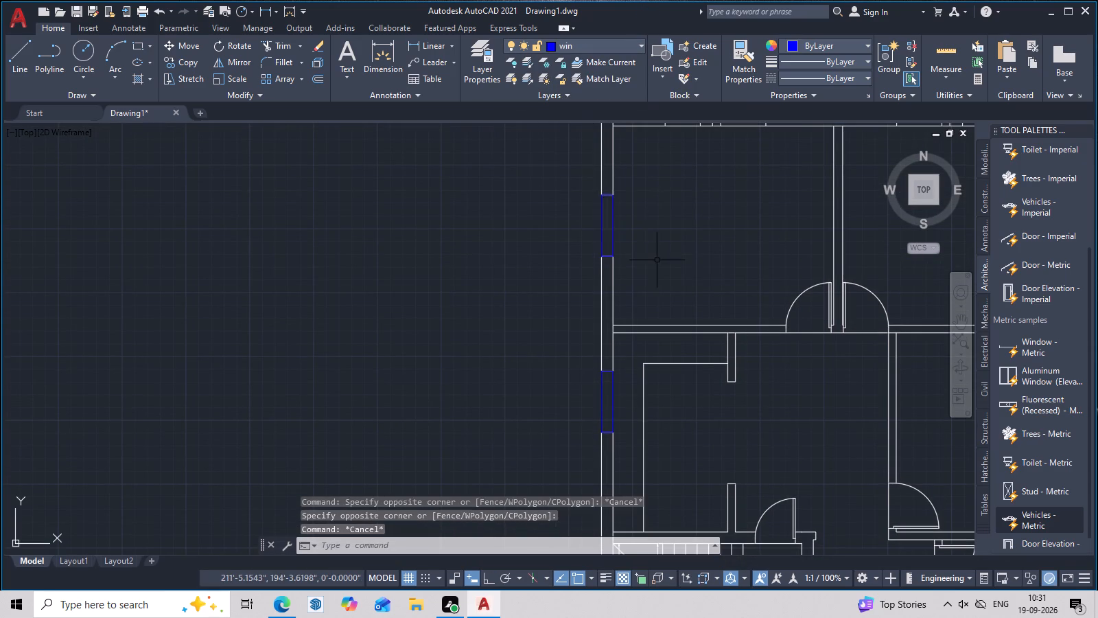
# Draw a vertical centre line between the end midpoints of the west-wall window just north of the staircase.
pyautogui.scroll(-2, 657, 261)
pyautogui.moveTo(666, 317); pyautogui.dragTo(665, 275, button='middle')
pyautogui.scroll(2, 656, 277)
pyautogui.moveTo(641, 300); pyautogui.dragTo(634, 362, button='middle')
pyautogui.scroll(2, 589, 350)
pyautogui.moveTo(592, 360); pyautogui.dragTo(598, 378, button='middle')
pyautogui.write('l')
pyautogui.press('space')
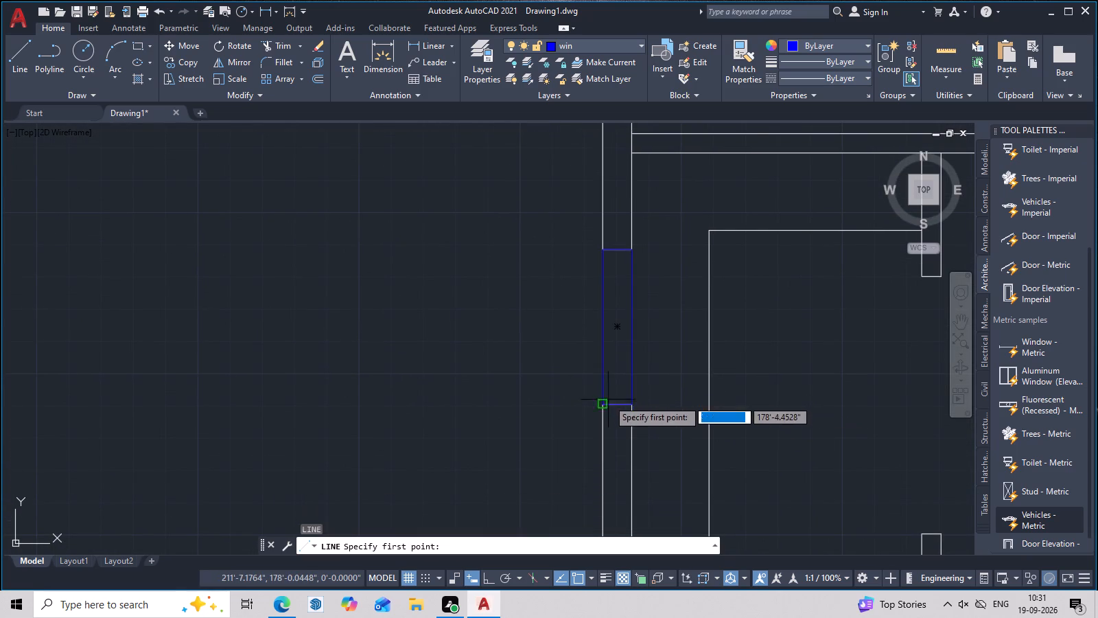
pyautogui.click(620, 403)
pyautogui.click(618, 244)
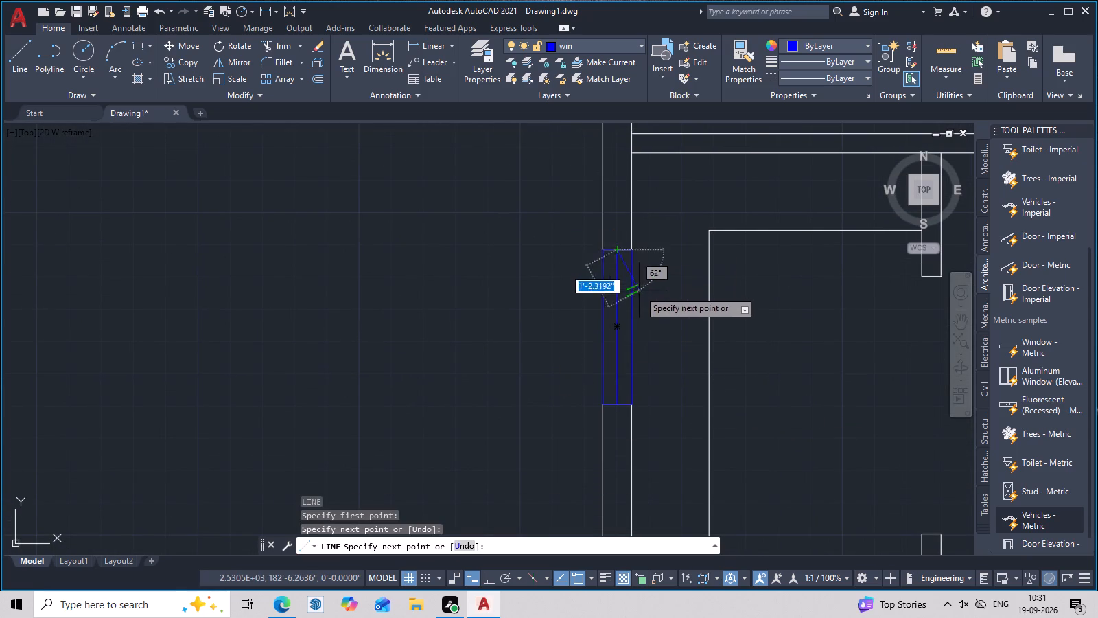
pyautogui.press('Escape')
# Draw a vertical centre line about 4' long between the end midpoints of the northernmost west-wall window.
pyautogui.scroll(-2, 644, 293)
pyautogui.moveTo(639, 330); pyautogui.dragTo(623, 499, button='middle')
pyautogui.scroll(1, 617, 300)
pyautogui.moveTo(616, 300); pyautogui.dragTo(606, 359, button='middle')
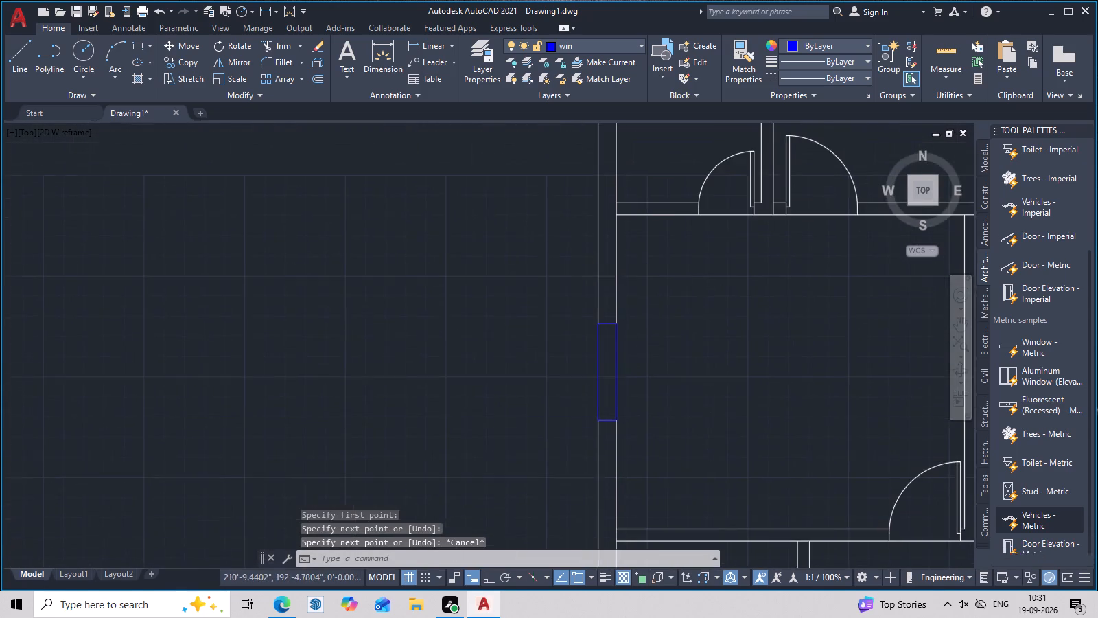
pyautogui.press('space')
pyautogui.scroll(2, 609, 410)
pyautogui.click(604, 424)
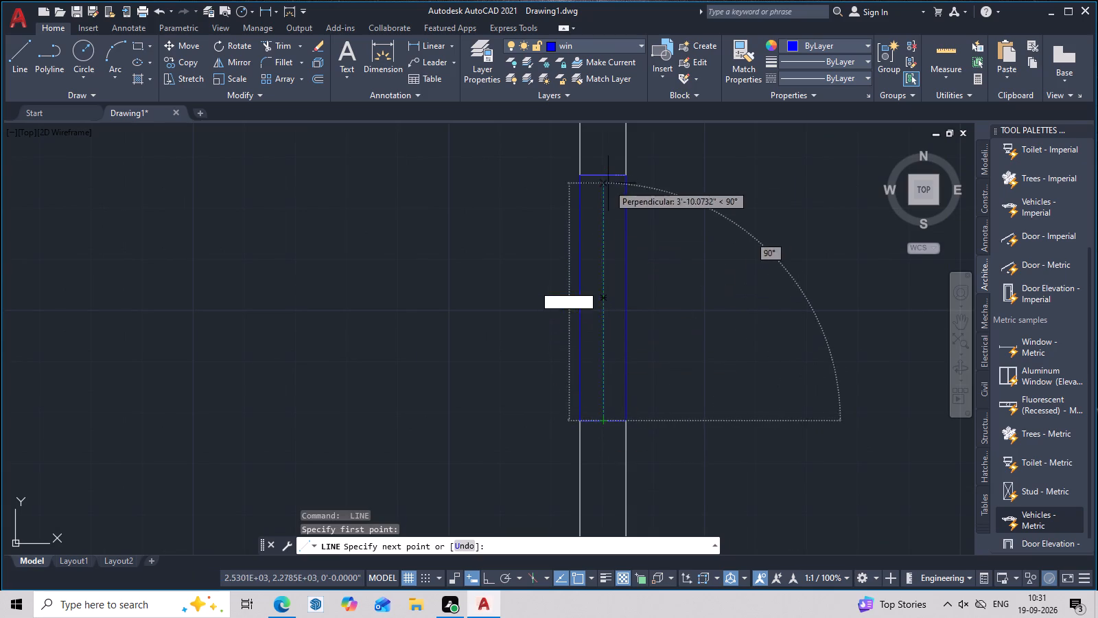
pyautogui.click(608, 172)
pyautogui.press('space')
# Move the northwest corner room's window rectangle in the north outer wall onto the win layer.
pyautogui.scroll(-2, 660, 248)
pyautogui.moveTo(661, 302); pyautogui.dragTo(491, 470, button='middle')
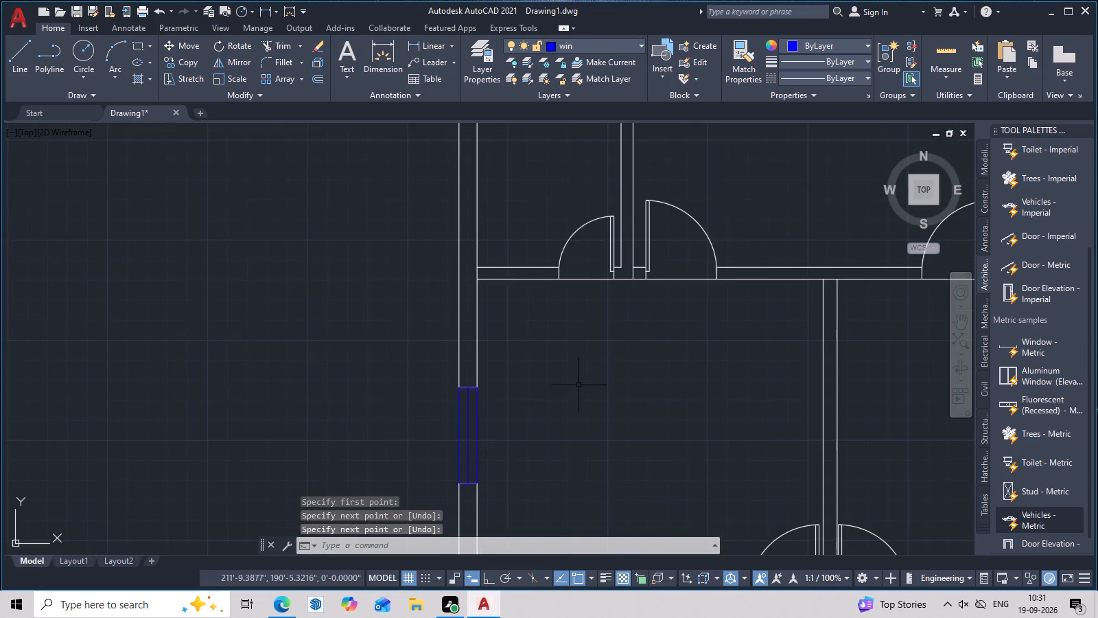
pyautogui.moveTo(609, 248); pyautogui.dragTo(556, 455, button='middle')
pyautogui.scroll(1, 530, 276)
pyautogui.moveTo(553, 272); pyautogui.dragTo(522, 350)
pyautogui.click(521, 354)
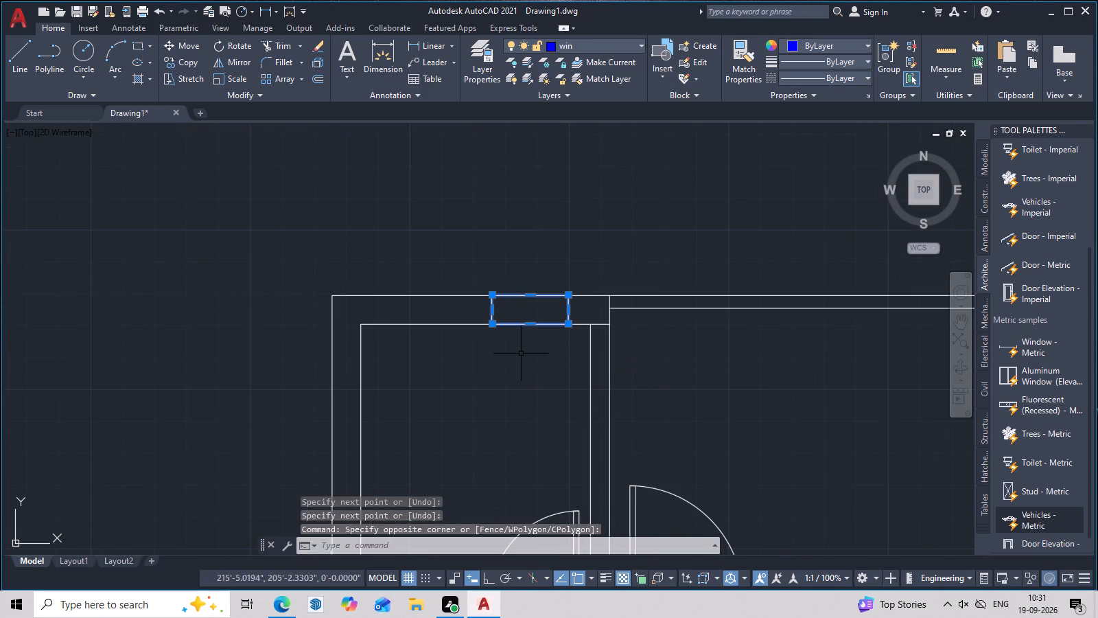
pyautogui.moveTo(539, 401); pyautogui.dragTo(539, 420, button='middle')
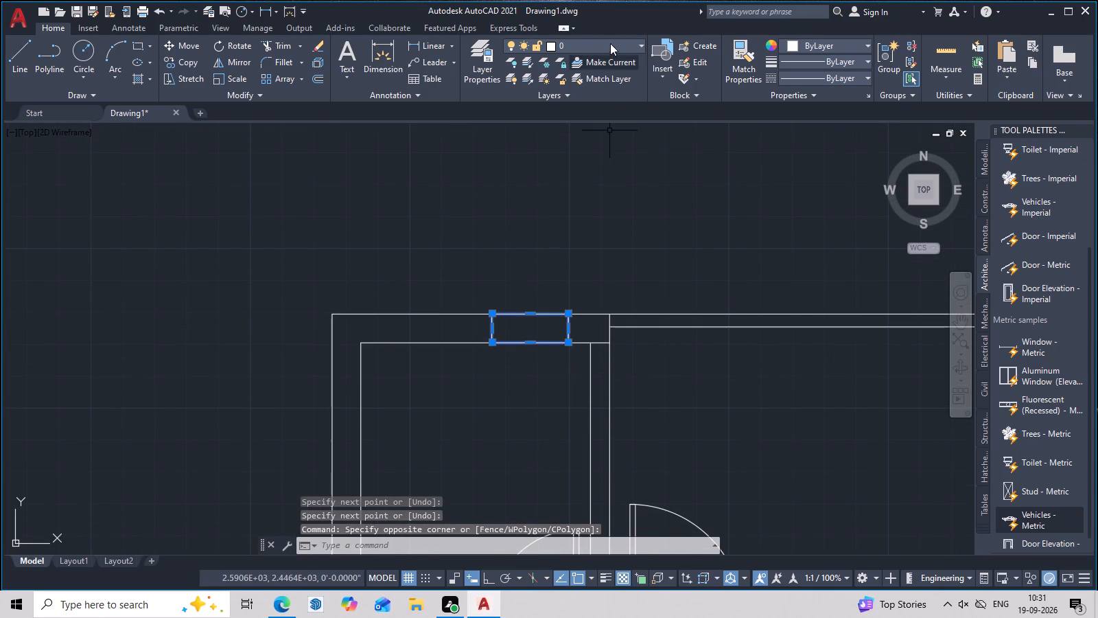
pyautogui.click(610, 43)
pyautogui.click(583, 92)
pyautogui.moveTo(555, 310); pyautogui.dragTo(559, 257, button='middle')
pyautogui.scroll(1, 560, 250)
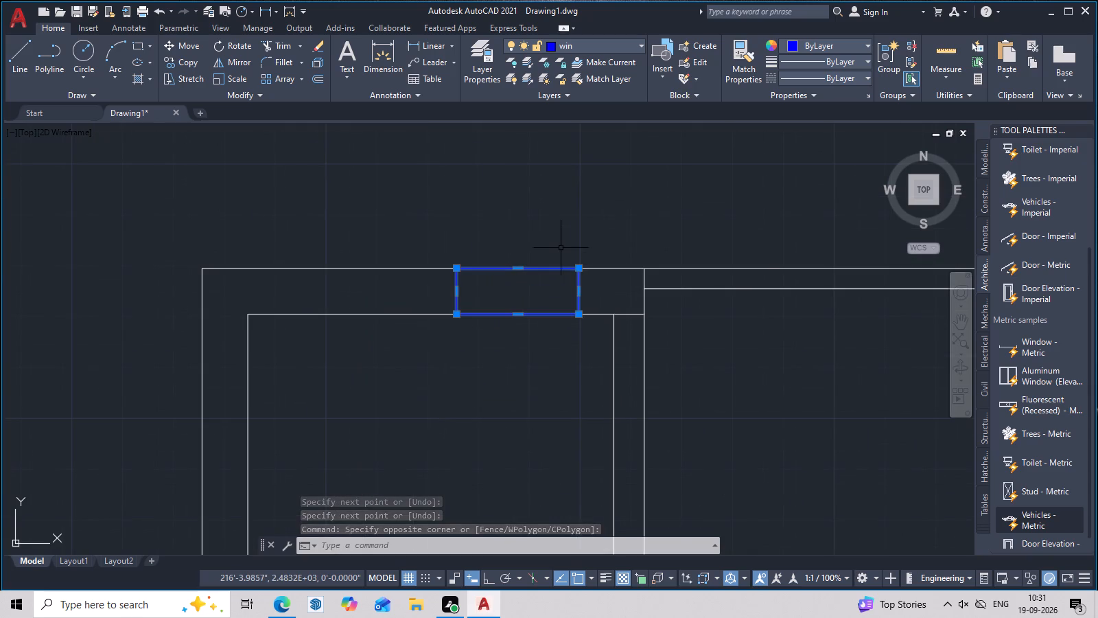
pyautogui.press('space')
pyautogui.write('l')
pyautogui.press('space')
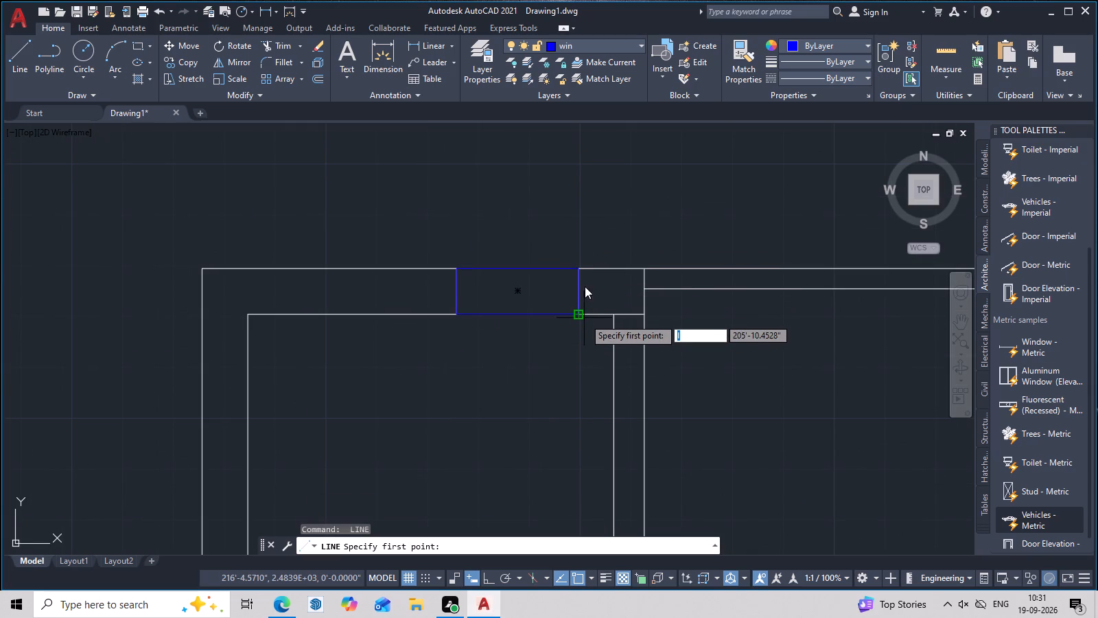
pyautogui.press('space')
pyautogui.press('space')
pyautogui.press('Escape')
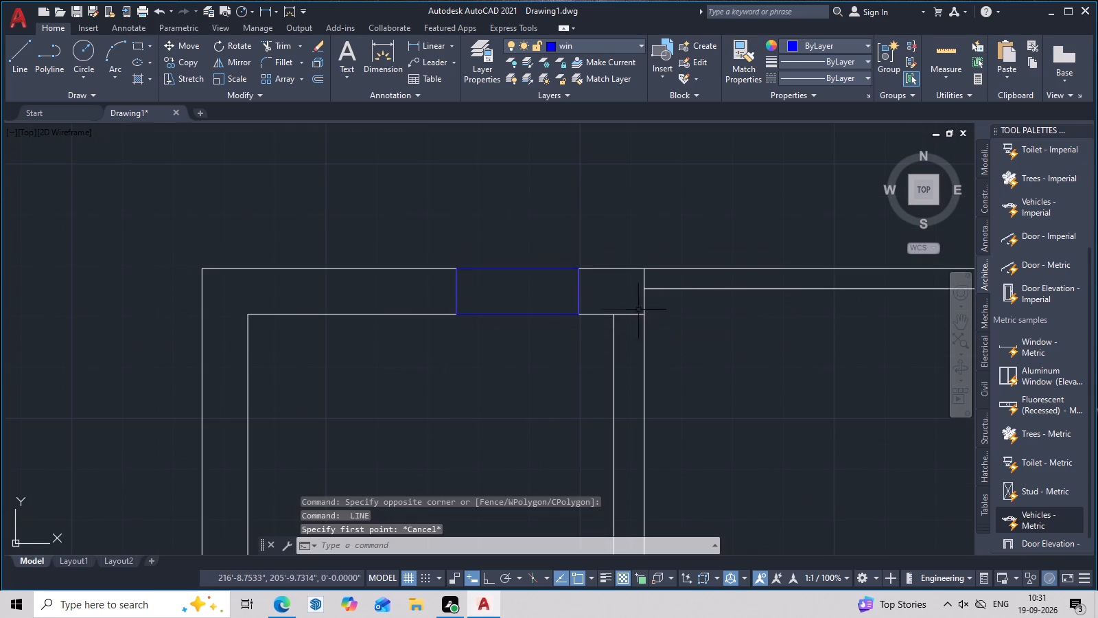
# Draw a horizontal centre line between the end midpoints of the northwest corner room's north-wall window.
pyautogui.write('l')
pyautogui.press('space')
pyautogui.click(579, 295)
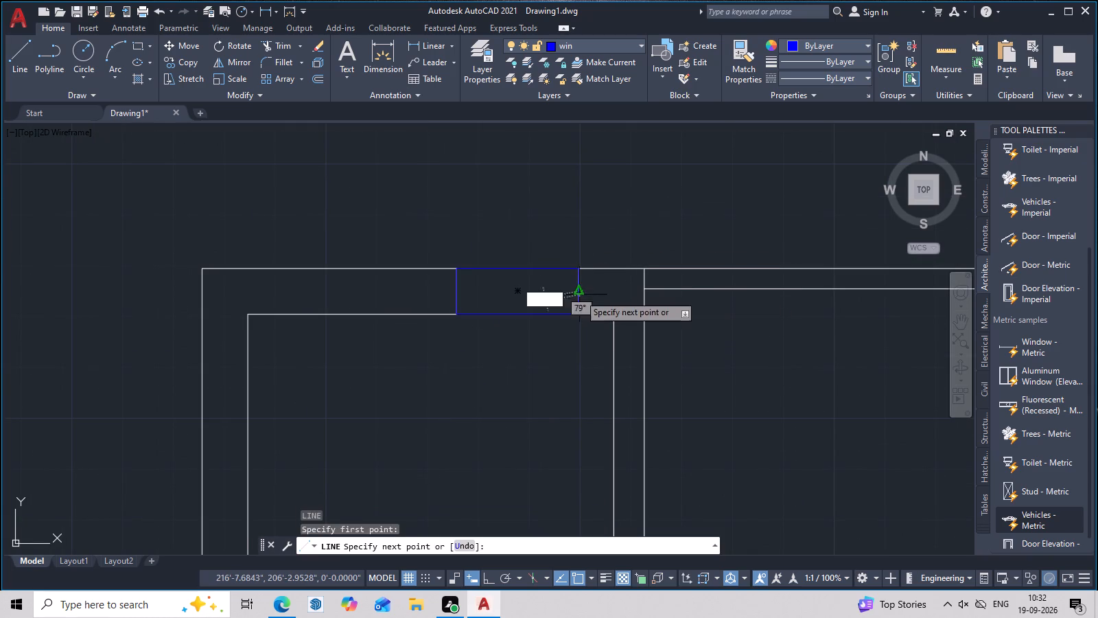
pyautogui.click(456, 293)
pyautogui.press('space')
# Move the northeast corner room's window rectangle in the north outer wall onto the win layer.
pyautogui.scroll(-3, 623, 306)
pyautogui.moveTo(709, 365); pyautogui.dragTo(522, 317, button='middle')
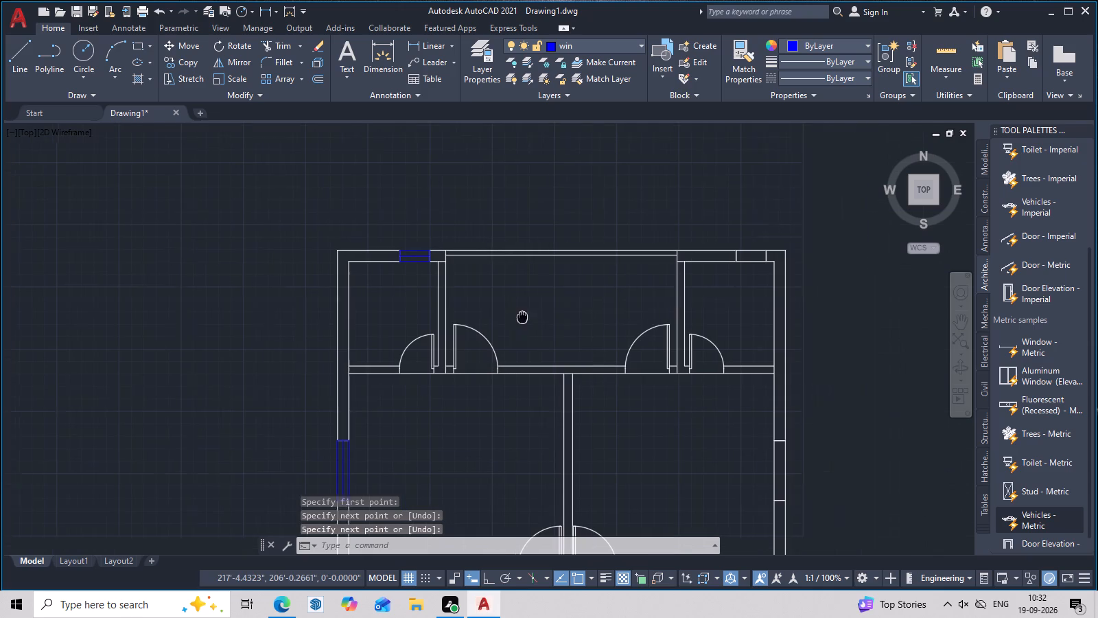
pyautogui.scroll(2, 748, 242)
pyautogui.moveTo(714, 335); pyautogui.dragTo(688, 272, button='middle')
pyautogui.press('space')
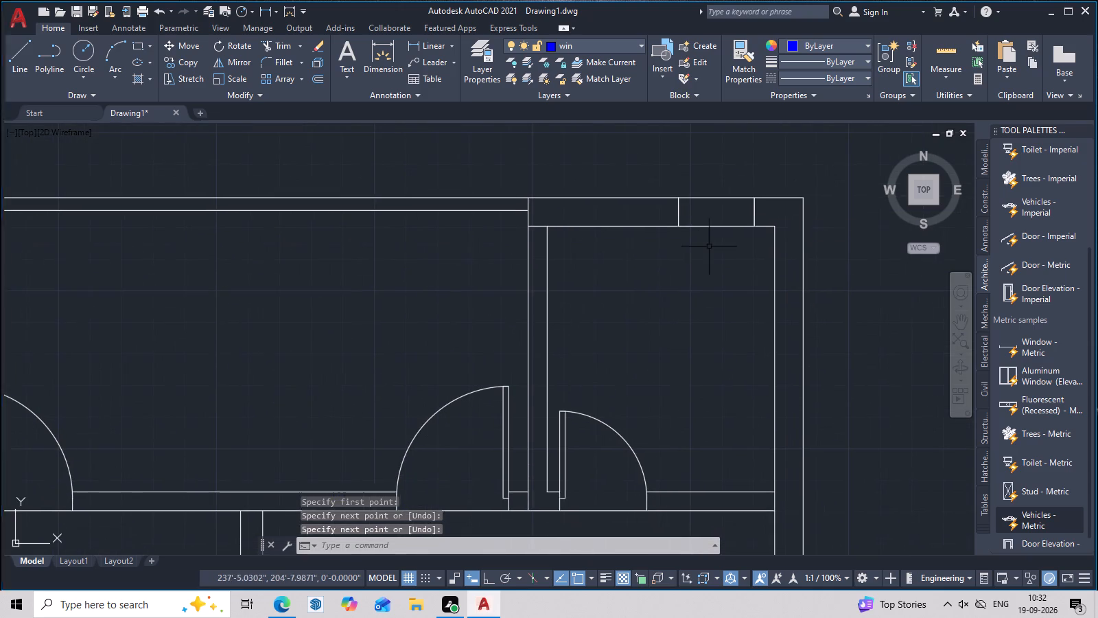
pyautogui.moveTo(728, 190); pyautogui.dragTo(697, 255)
pyautogui.press('space')
pyautogui.moveTo(737, 190); pyautogui.dragTo(703, 238)
pyautogui.click(703, 240)
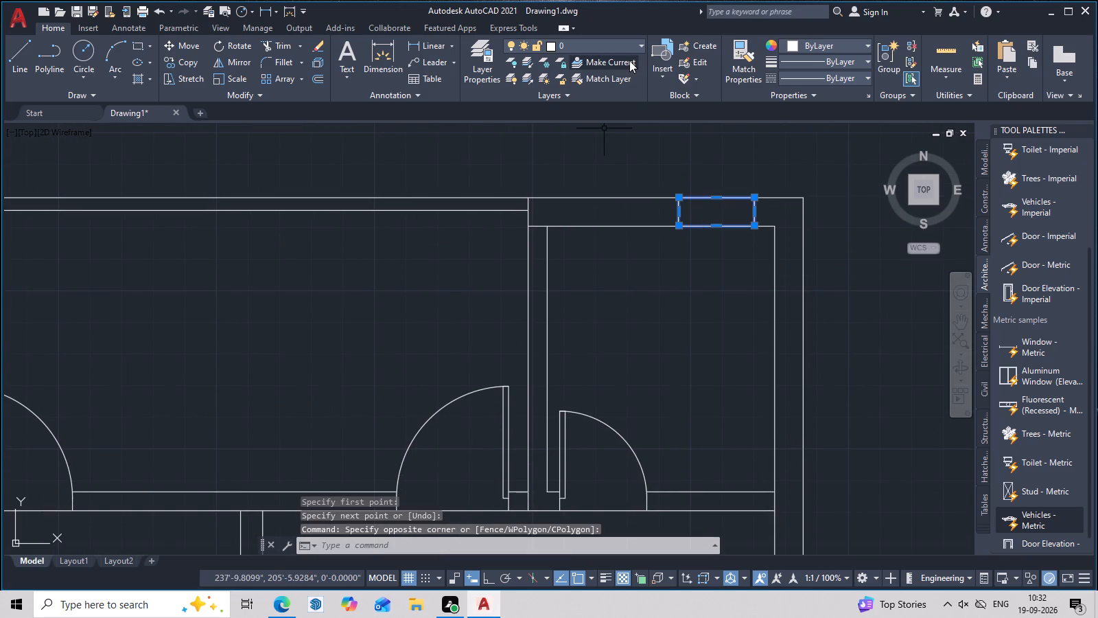
pyautogui.click(628, 49)
pyautogui.click(618, 97)
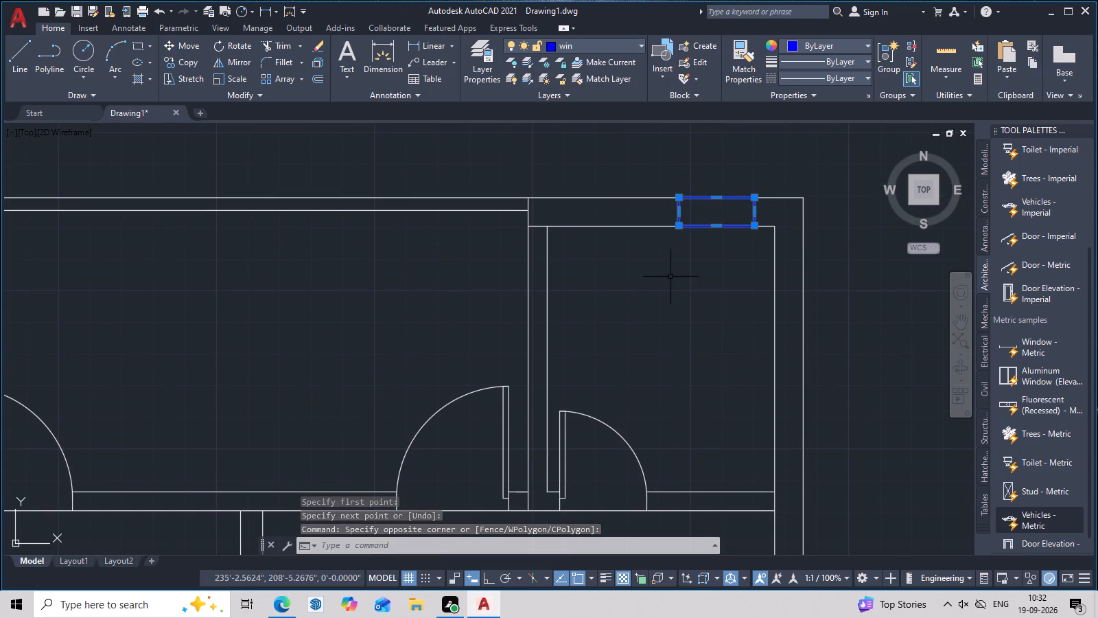
pyautogui.press('Escape')
# Draw a horizontal centre line between the end midpoints of the northeast corner room's north-wall window.
pyautogui.scroll(2, 749, 240)
pyautogui.moveTo(754, 308); pyautogui.dragTo(759, 422, button='middle')
pyautogui.scroll(1, 762, 339)
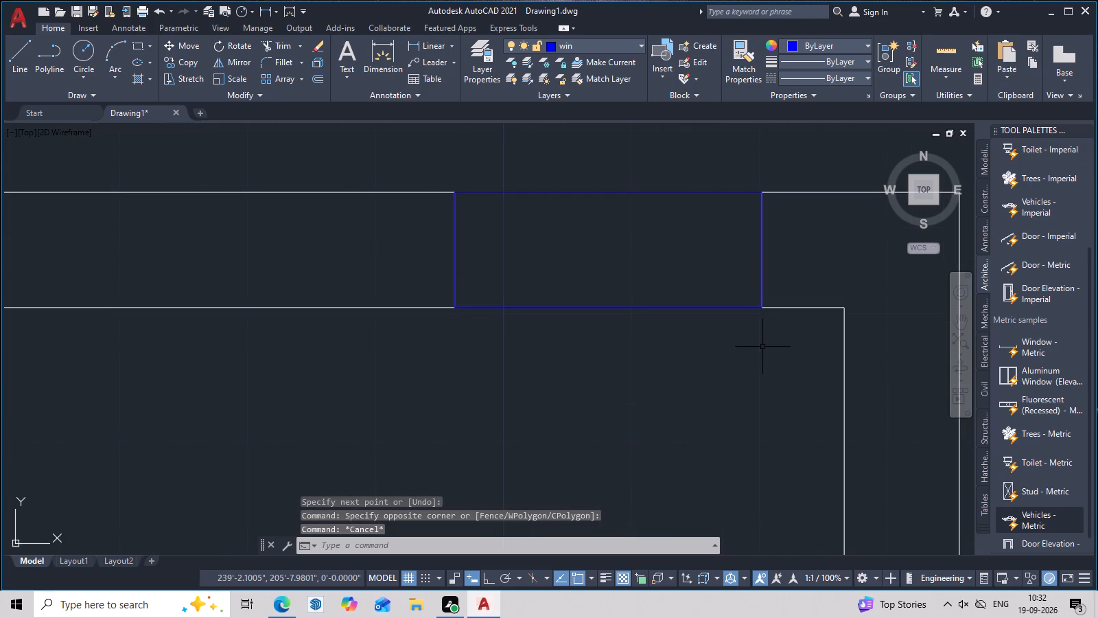
pyautogui.write('l')
pyautogui.press('space')
pyautogui.click(761, 251)
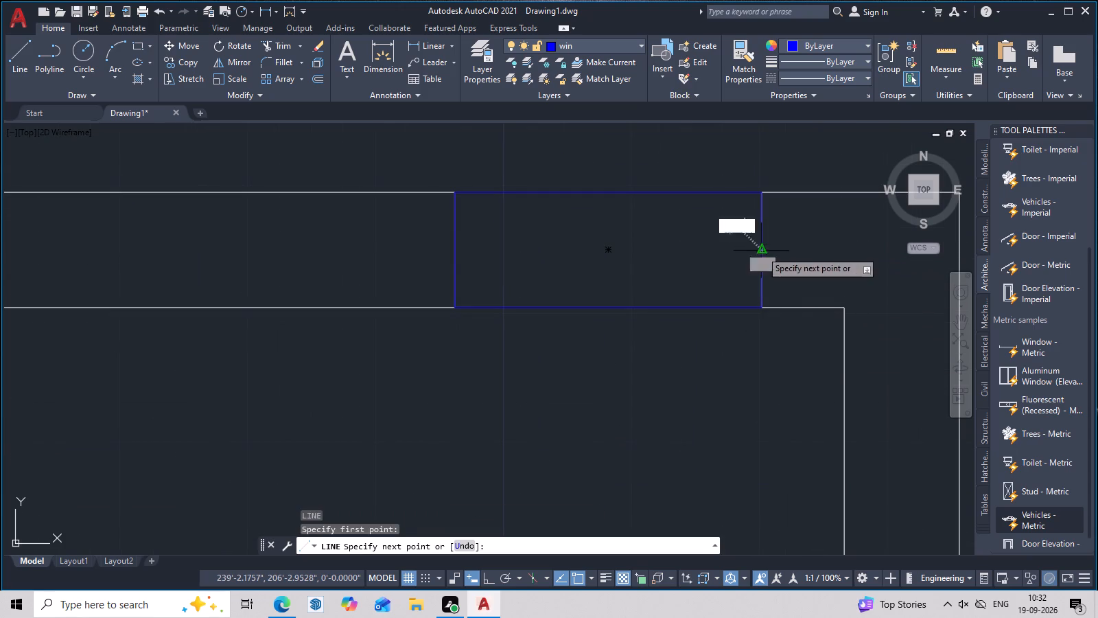
pyautogui.click(456, 253)
pyautogui.press('space')
pyautogui.scroll(-3, 703, 332)
pyautogui.moveTo(726, 405); pyautogui.dragTo(727, 389, button='middle')
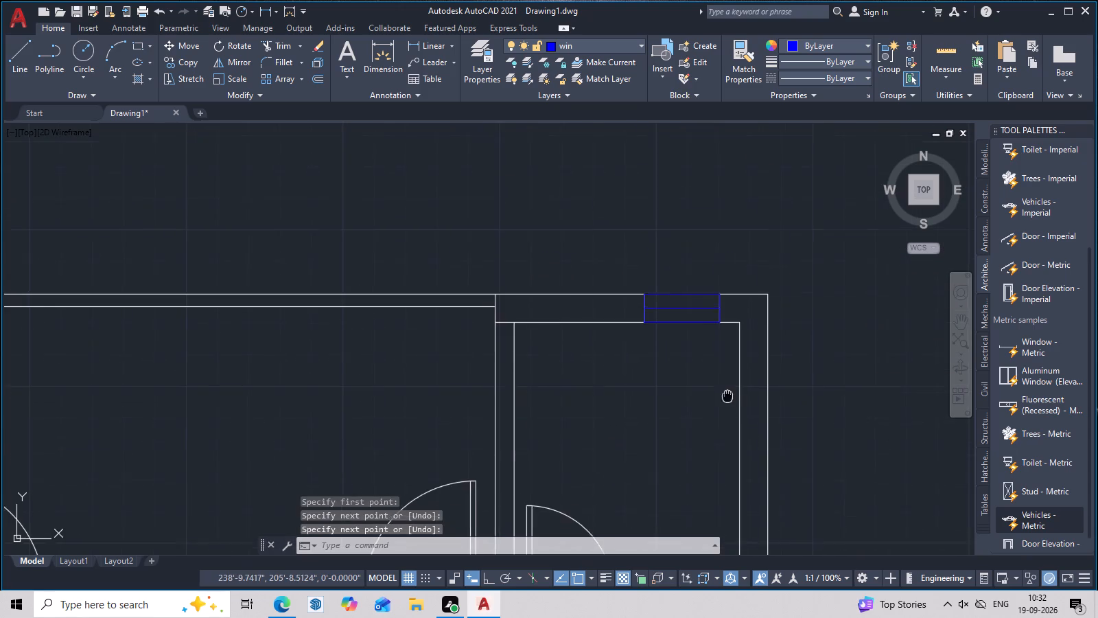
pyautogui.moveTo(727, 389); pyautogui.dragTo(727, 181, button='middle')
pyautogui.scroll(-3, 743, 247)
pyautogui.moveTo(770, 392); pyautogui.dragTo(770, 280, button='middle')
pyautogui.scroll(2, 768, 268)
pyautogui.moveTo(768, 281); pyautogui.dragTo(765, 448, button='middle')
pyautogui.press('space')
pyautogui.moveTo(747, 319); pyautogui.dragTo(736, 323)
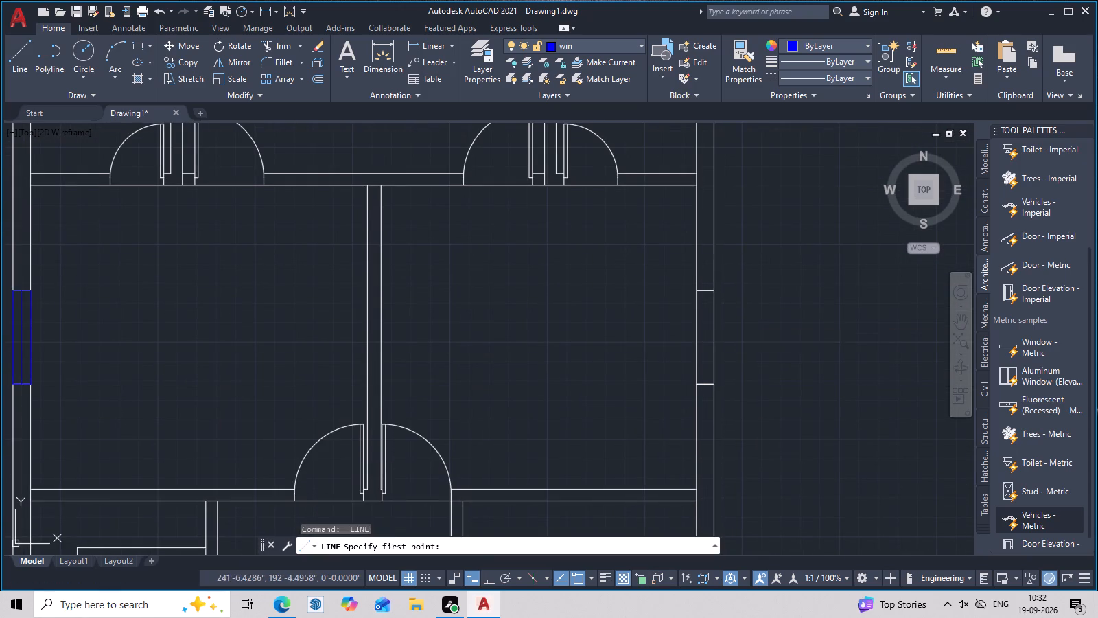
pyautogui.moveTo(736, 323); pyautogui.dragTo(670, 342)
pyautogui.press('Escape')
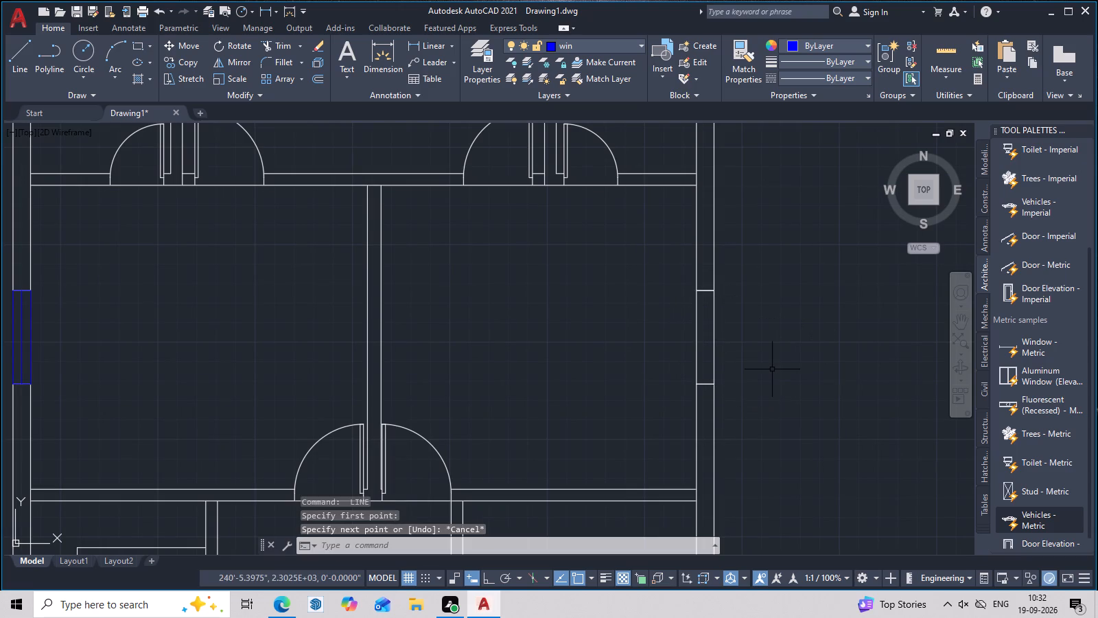
# Move the remaining white window rectangle in the east outer wall onto the win layer, keeping win as the current layer.
pyautogui.moveTo(743, 317); pyautogui.dragTo(632, 355)
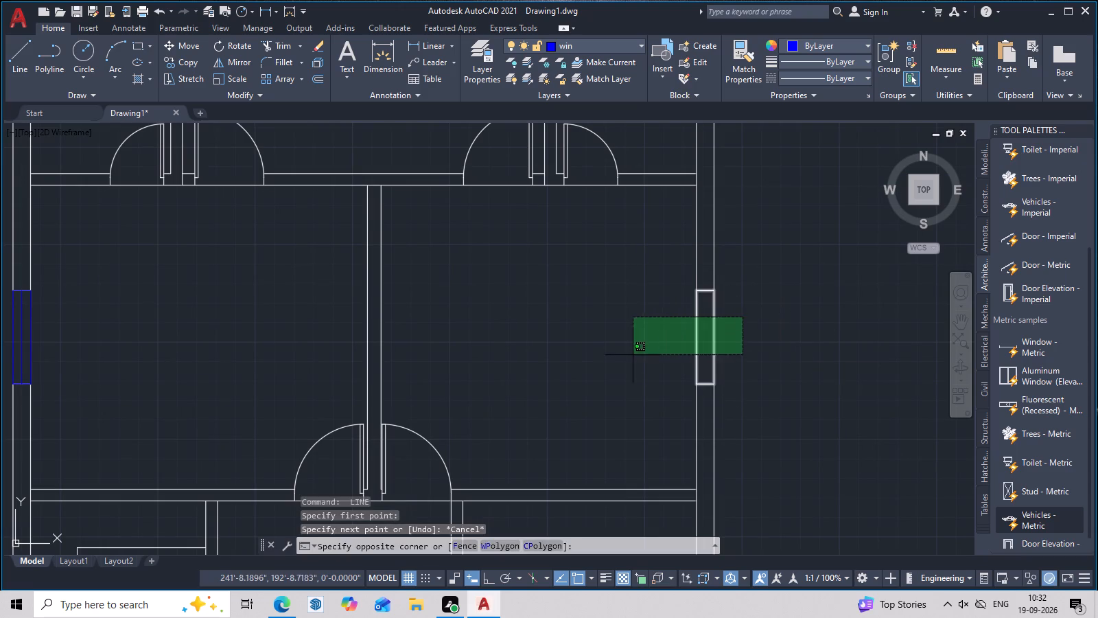
pyautogui.moveTo(632, 355); pyautogui.dragTo(631, 355)
pyautogui.click(631, 355)
pyautogui.click(603, 58)
pyautogui.click(612, 48)
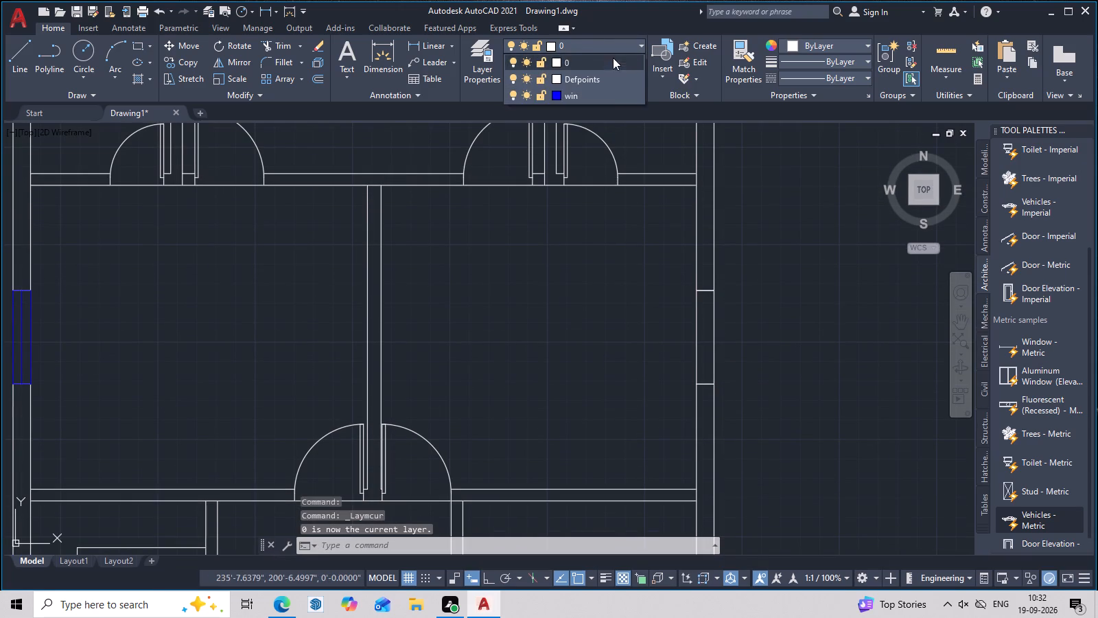
pyautogui.click(615, 96)
pyautogui.moveTo(769, 301); pyautogui.dragTo(668, 336)
pyautogui.click(649, 336)
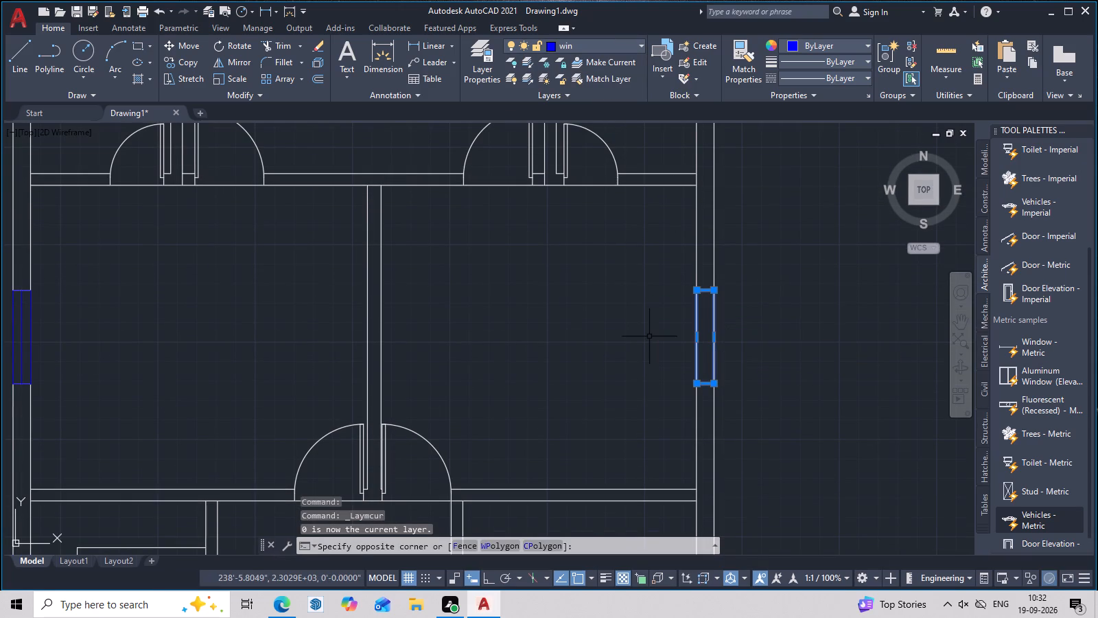
pyautogui.click(617, 49)
pyautogui.click(603, 103)
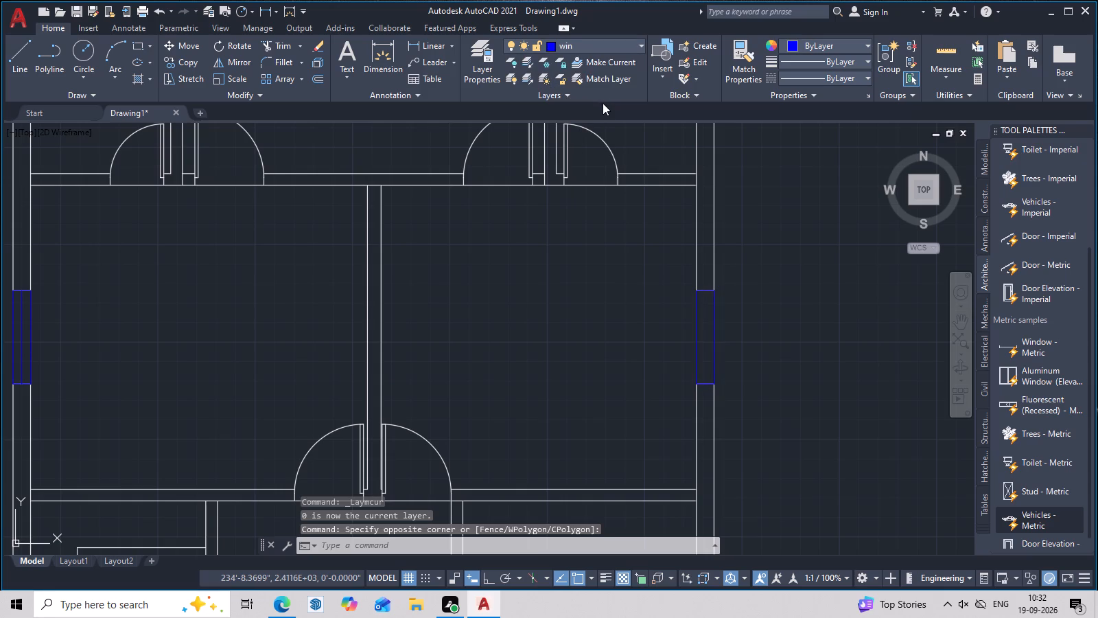
pyautogui.press('Escape')
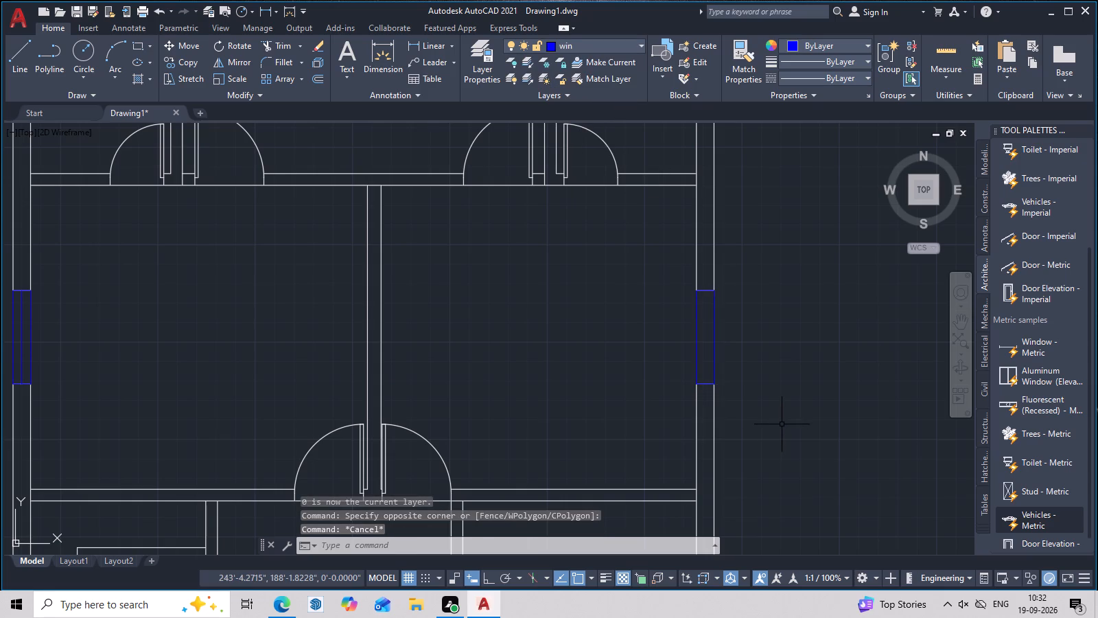
# Draw a vertical centre line between the end midpoints of that east-wall window.
pyautogui.press('l')
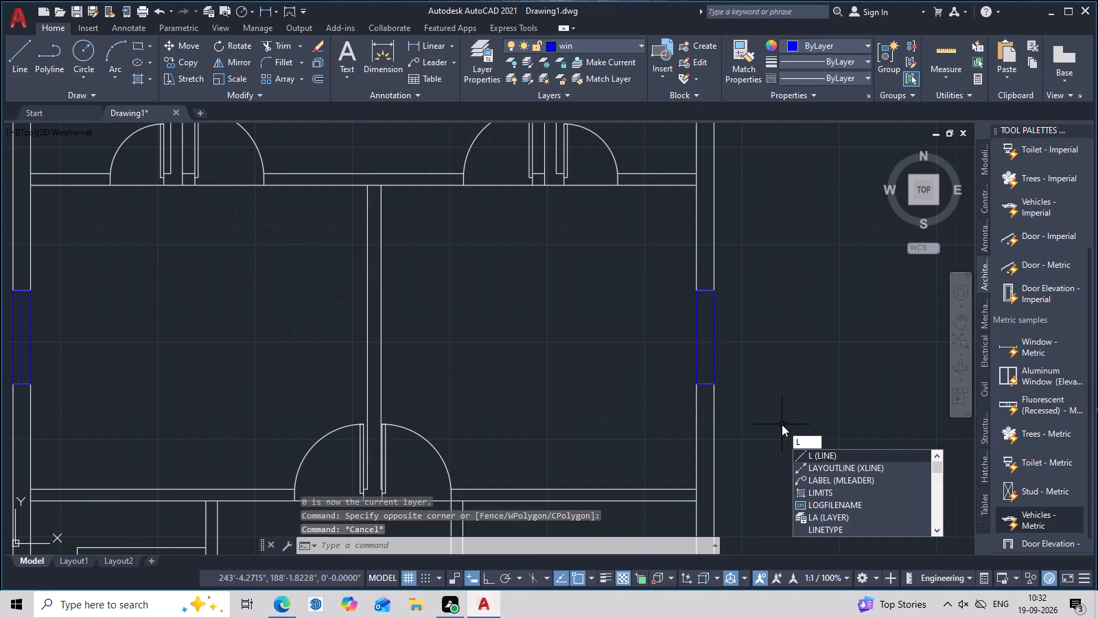
pyautogui.press('space')
pyautogui.scroll(3, 709, 392)
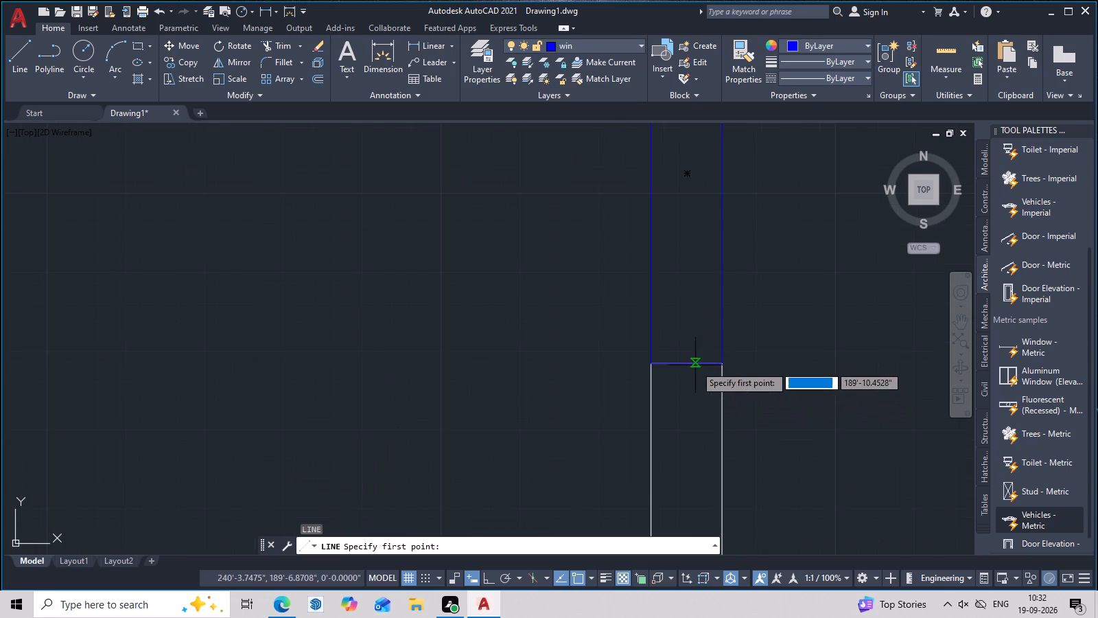
pyautogui.click(688, 362)
pyautogui.scroll(-3, 699, 240)
pyautogui.moveTo(694, 277); pyautogui.dragTo(681, 394, button='middle')
pyautogui.scroll(3, 681, 340)
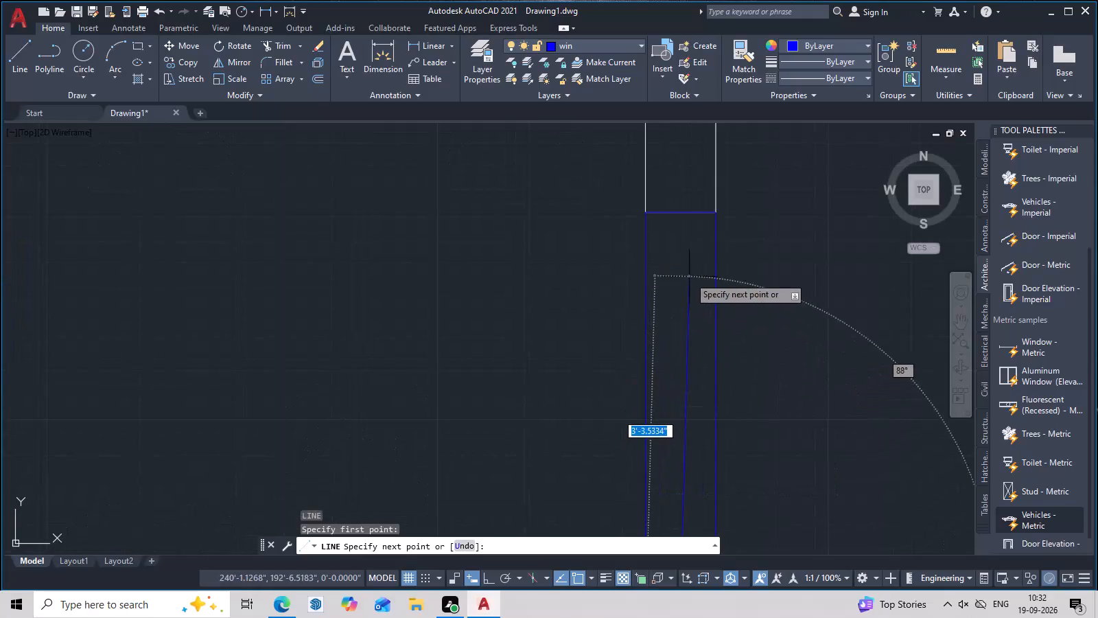
pyautogui.click(681, 212)
pyautogui.scroll(-2, 691, 227)
pyautogui.press('Escape')
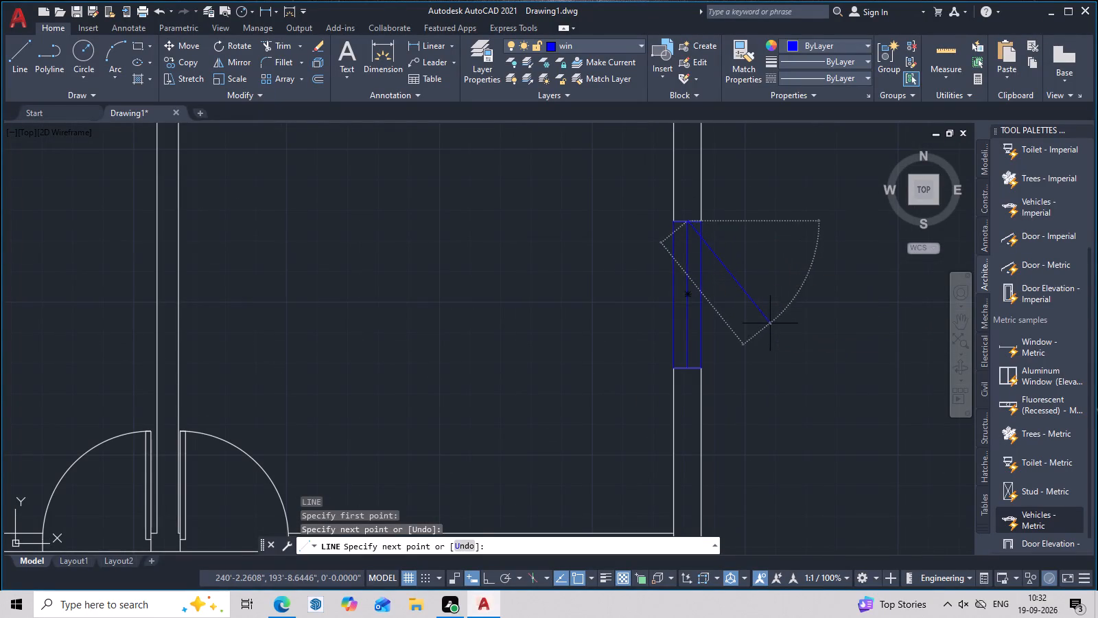
# Draw a line across the east outer wall of the windowless room to the south, midway between the room's two east corners.
pyautogui.moveTo(770, 324); pyautogui.dragTo(789, 266, button='middle')
pyautogui.scroll(-3, 789, 262)
pyautogui.moveTo(791, 382); pyautogui.dragTo(784, 325, button='middle')
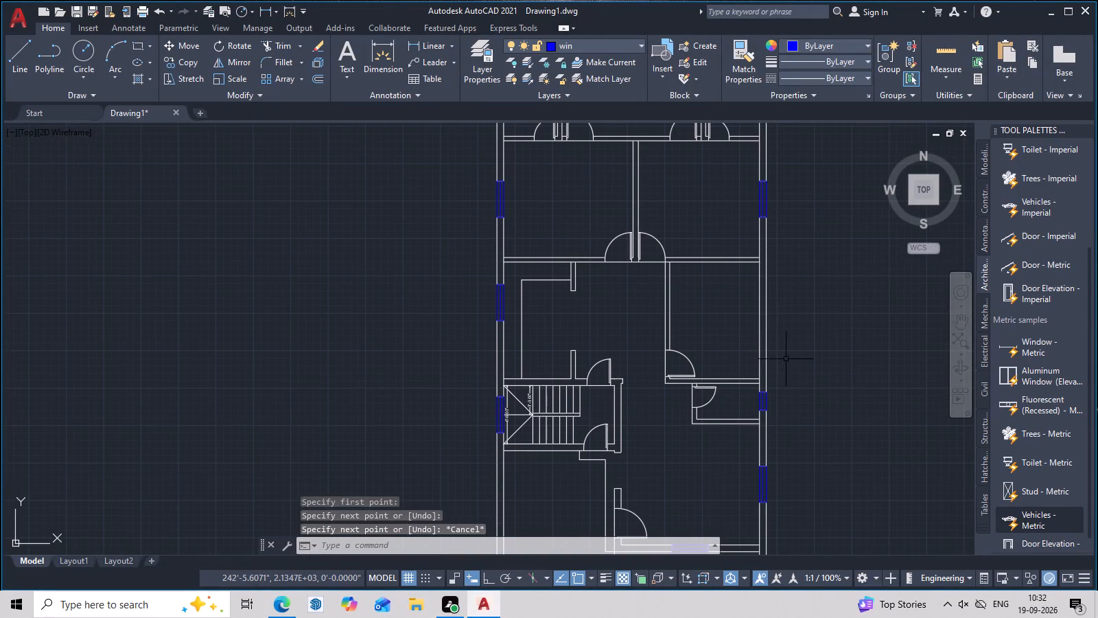
pyautogui.moveTo(790, 370); pyautogui.dragTo(789, 412, button='middle')
pyautogui.press('Escape')
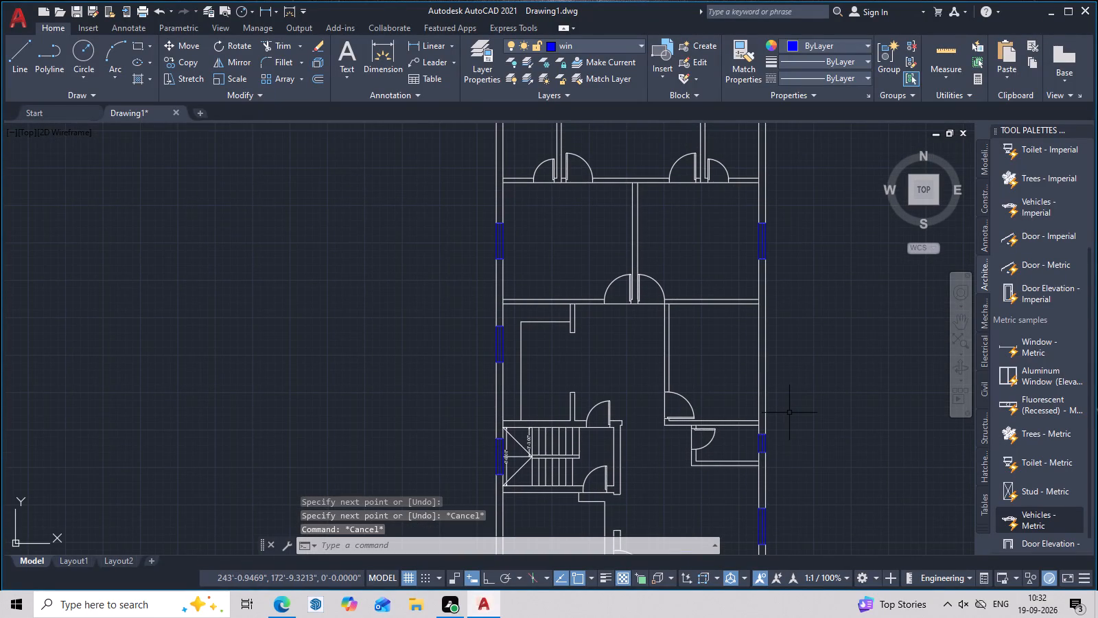
pyautogui.scroll(1, 747, 364)
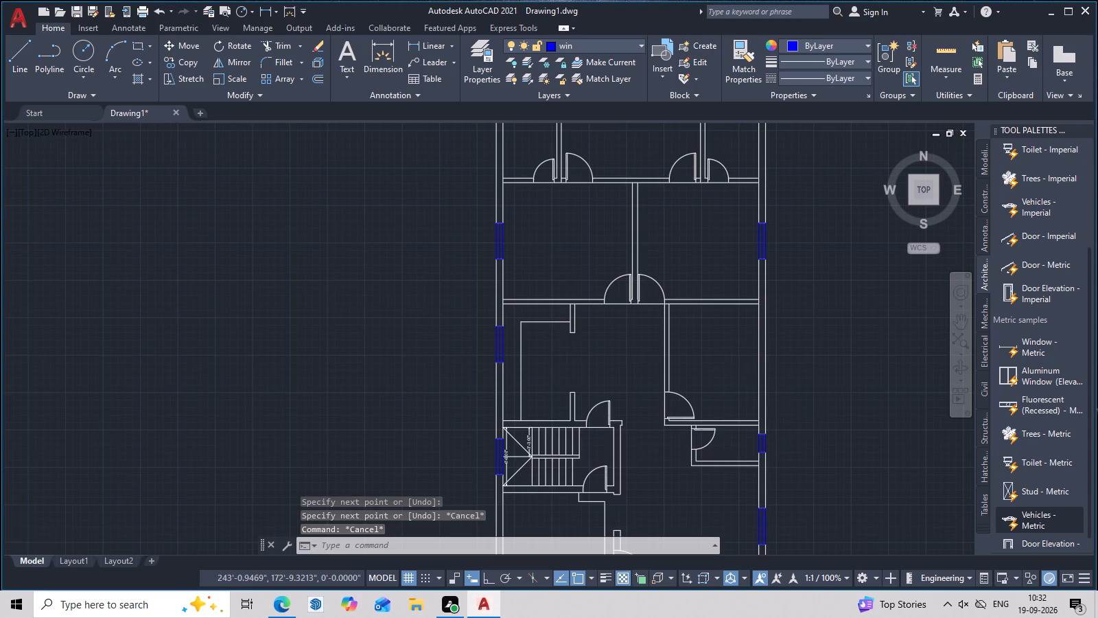
pyautogui.moveTo(747, 382); pyautogui.dragTo(729, 393, button='middle')
pyautogui.write('l m2')
pyautogui.write('p')
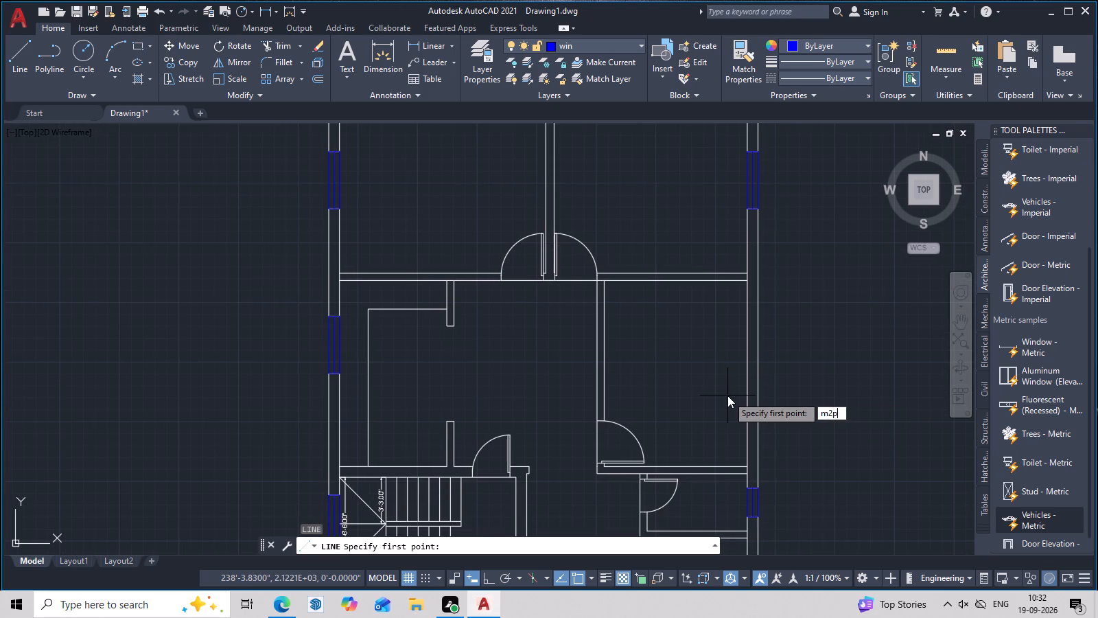
pyautogui.press('space')
pyautogui.scroll(3, 738, 440)
pyautogui.scroll(-2, 773, 501)
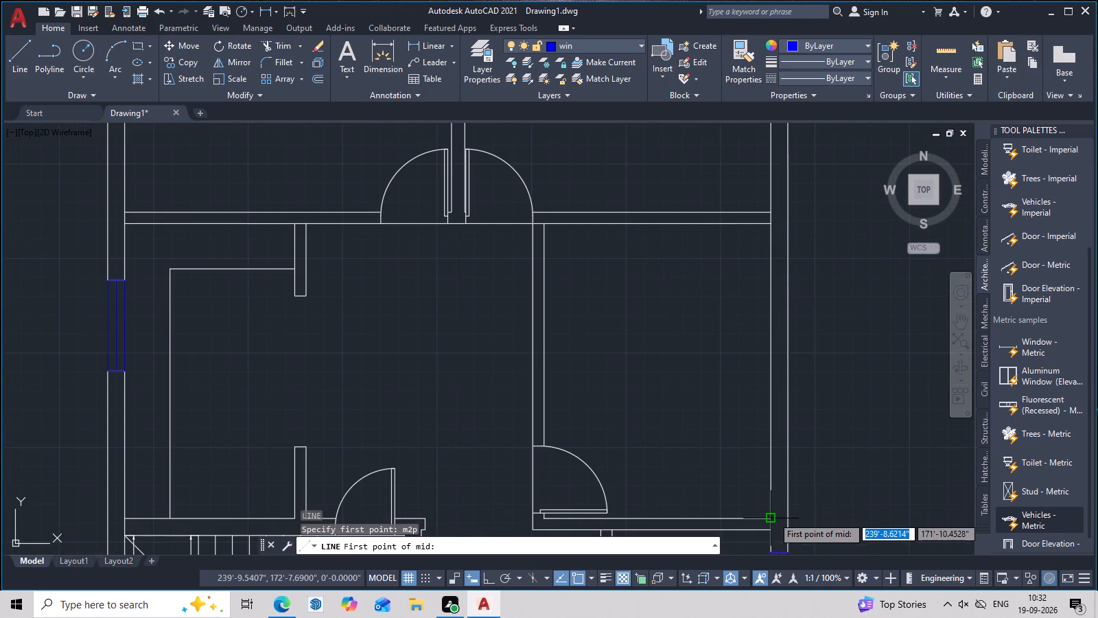
pyautogui.click(773, 516)
pyautogui.click(774, 227)
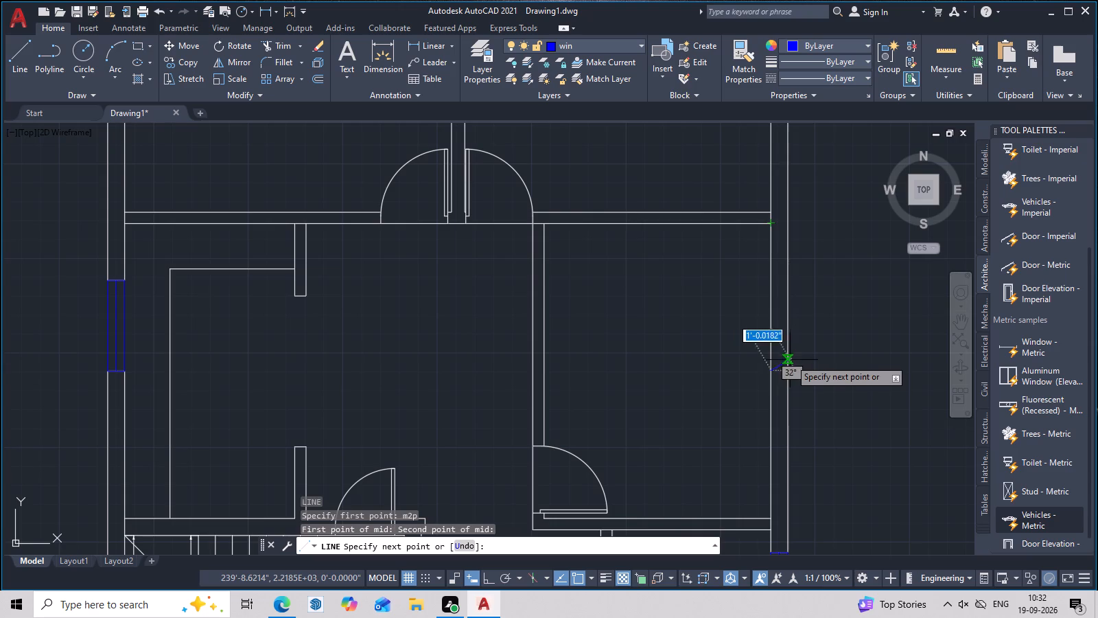
pyautogui.click(790, 369)
pyautogui.press('Escape')
# Offset the line across the east wall by 2' to both the north and south sides.
pyautogui.scroll(1, 791, 371)
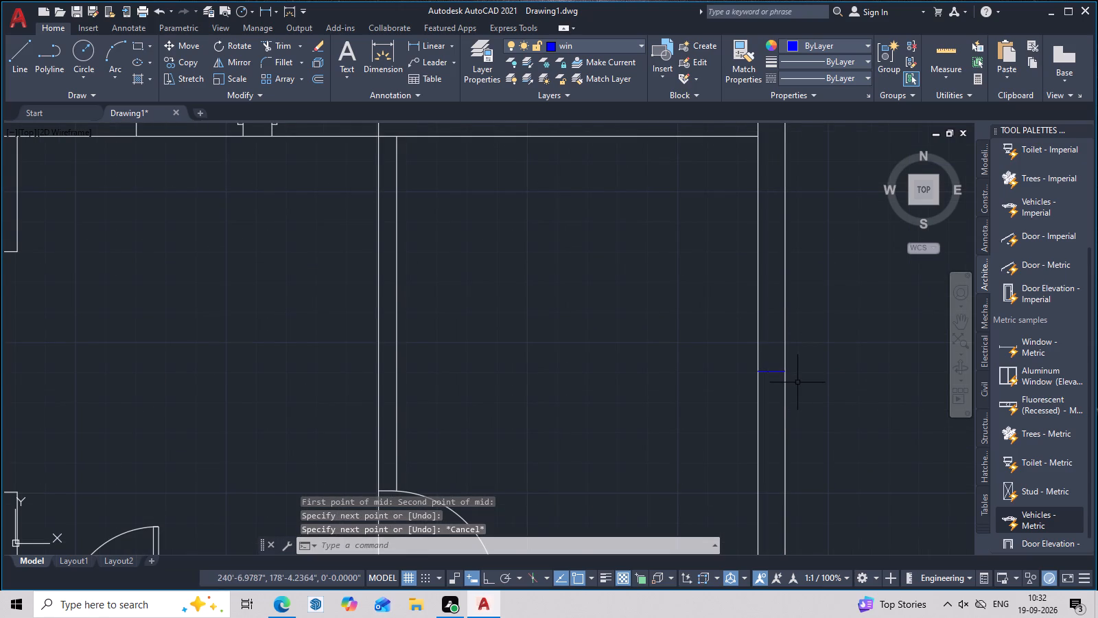
pyautogui.write('o')
pyautogui.press('space')
pyautogui.write("2'")
pyautogui.press('Return')
pyautogui.click(773, 371)
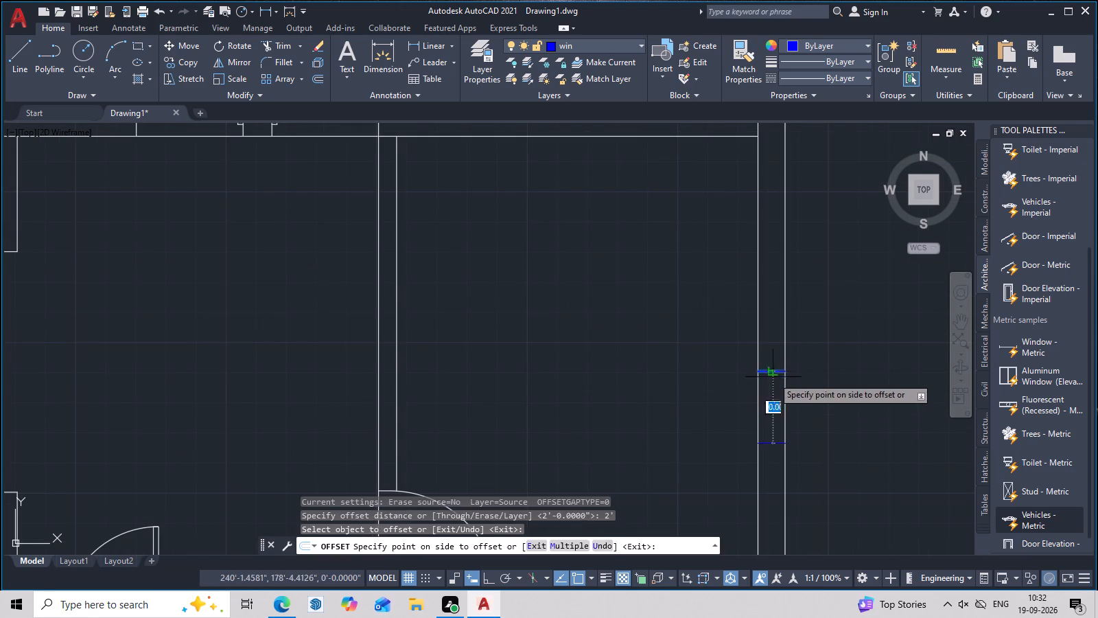
pyautogui.click(778, 402)
pyautogui.click(775, 371)
pyautogui.click(763, 298)
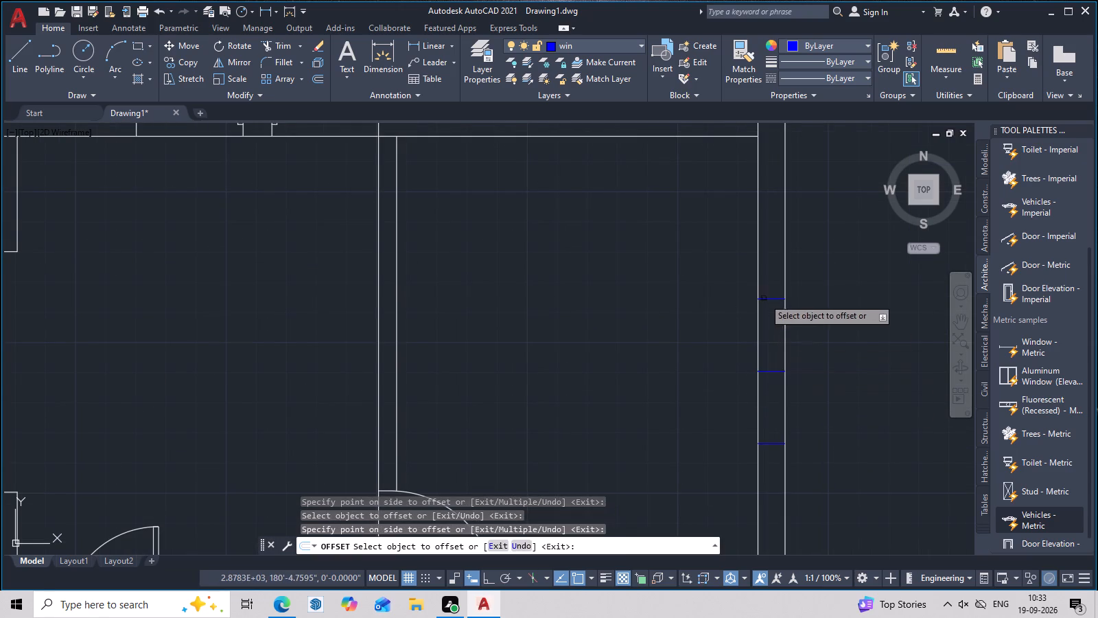
pyautogui.press('Escape')
# Trim both east wall lines between the two offset lines to open the window gap.
pyautogui.write('tr')
pyautogui.press('space')
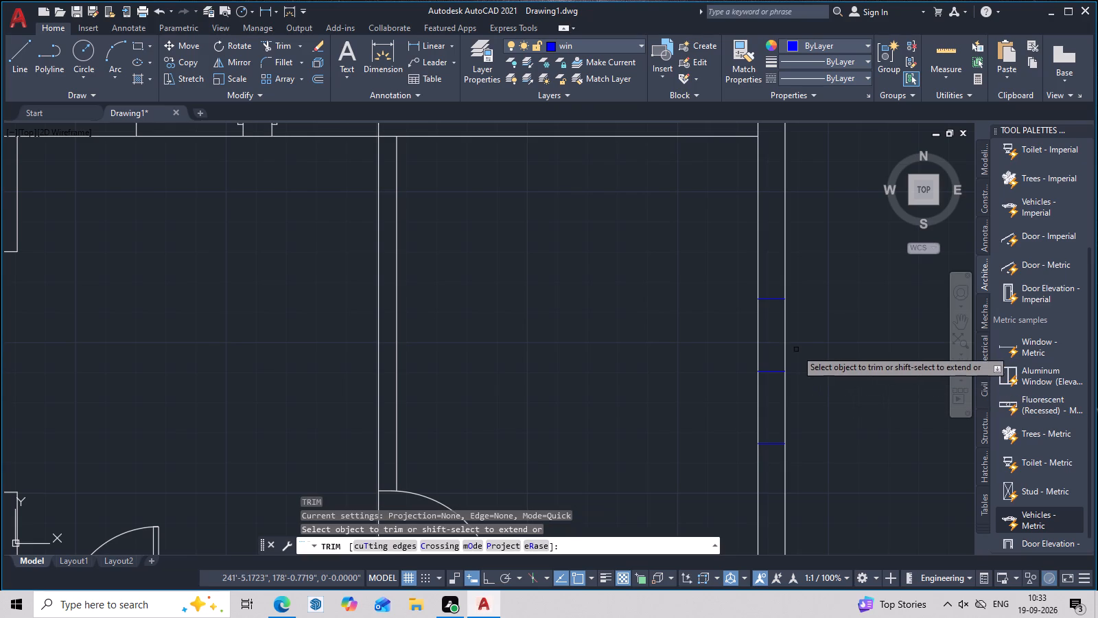
pyautogui.click(786, 343)
pyautogui.click(786, 382)
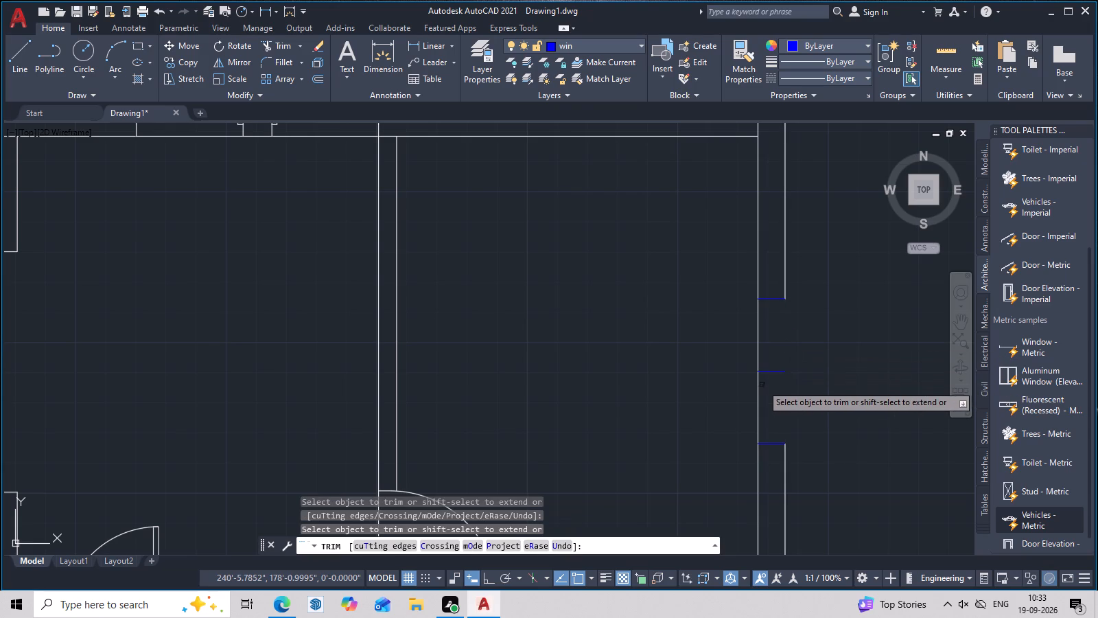
pyautogui.click(760, 386)
pyautogui.click(757, 345)
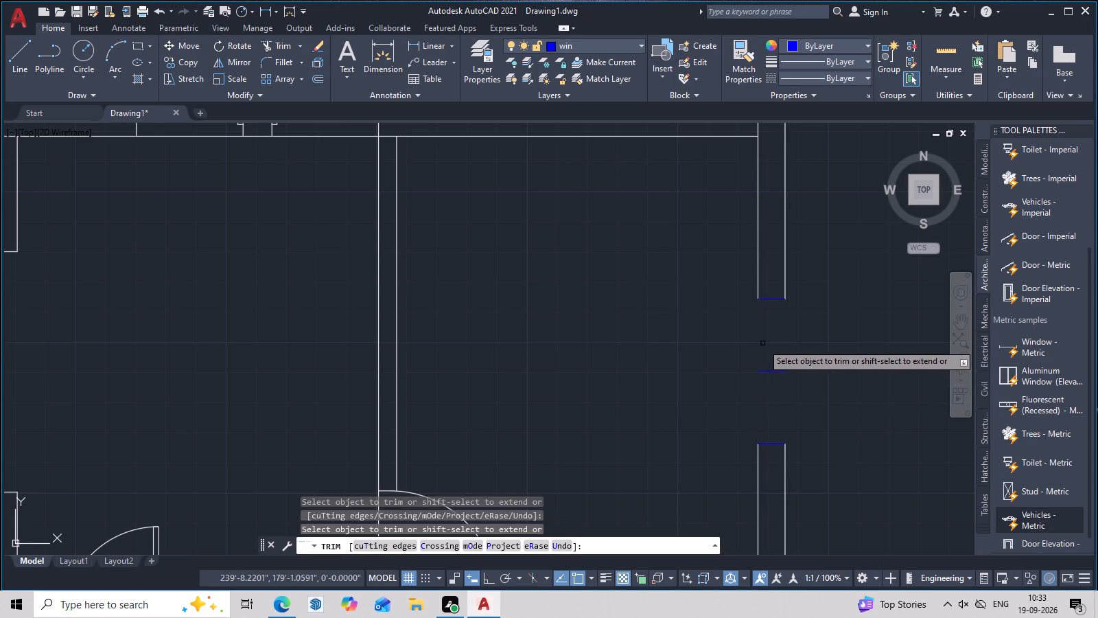
pyautogui.press('Escape')
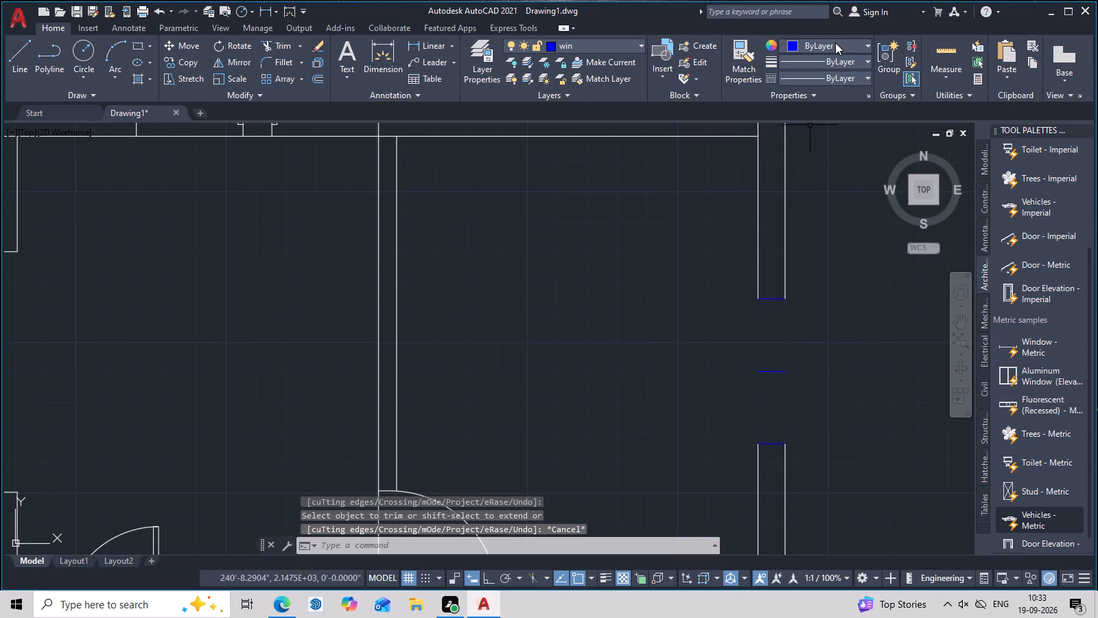
# Match the properties of the outer wall line onto the three short lines across the east wall opening.
pyautogui.click(731, 49)
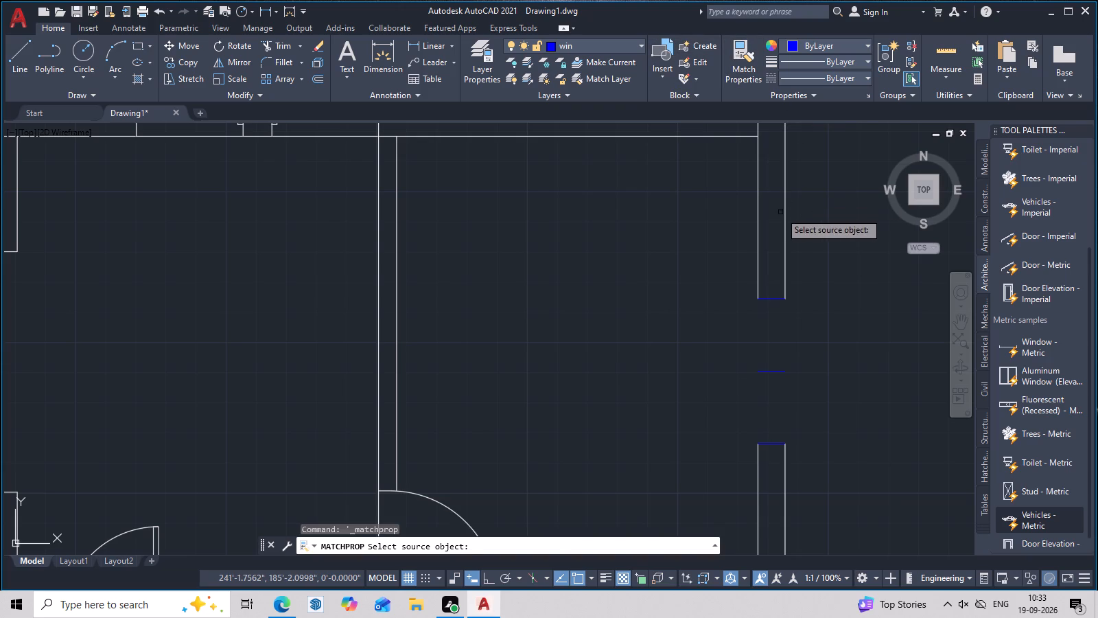
pyautogui.click(785, 211)
pyautogui.click(771, 299)
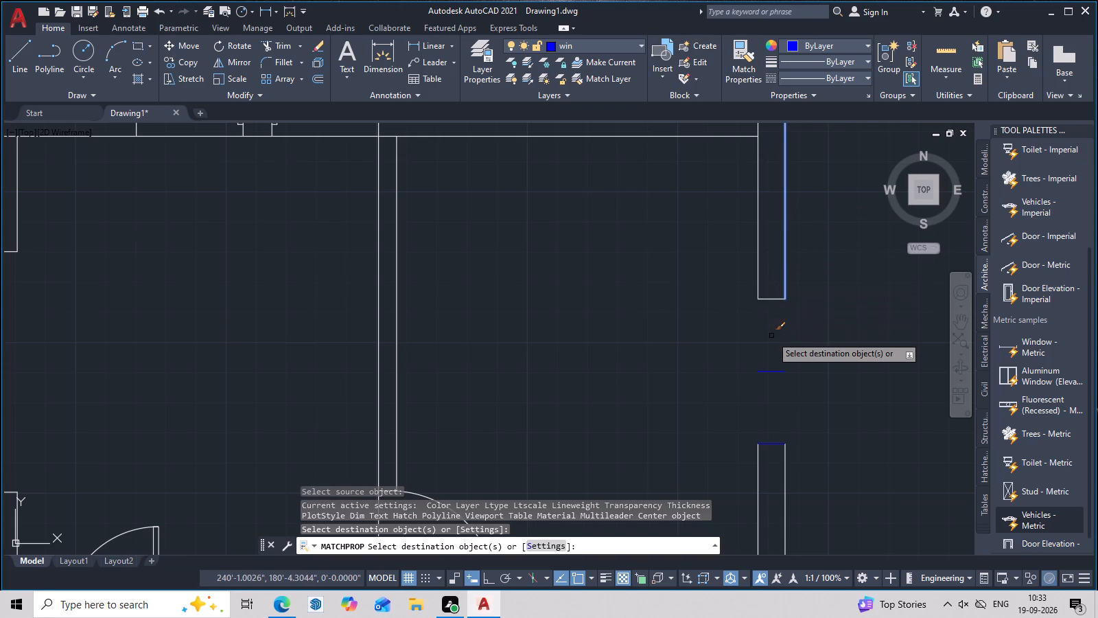
pyautogui.click(770, 372)
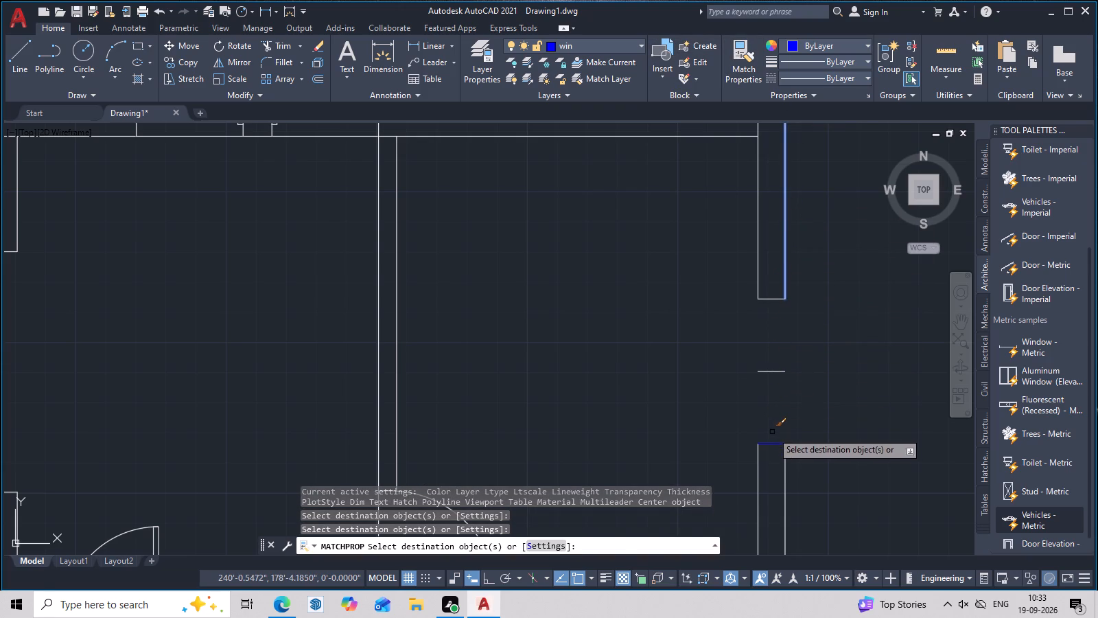
pyautogui.click(773, 446)
pyautogui.click(776, 441)
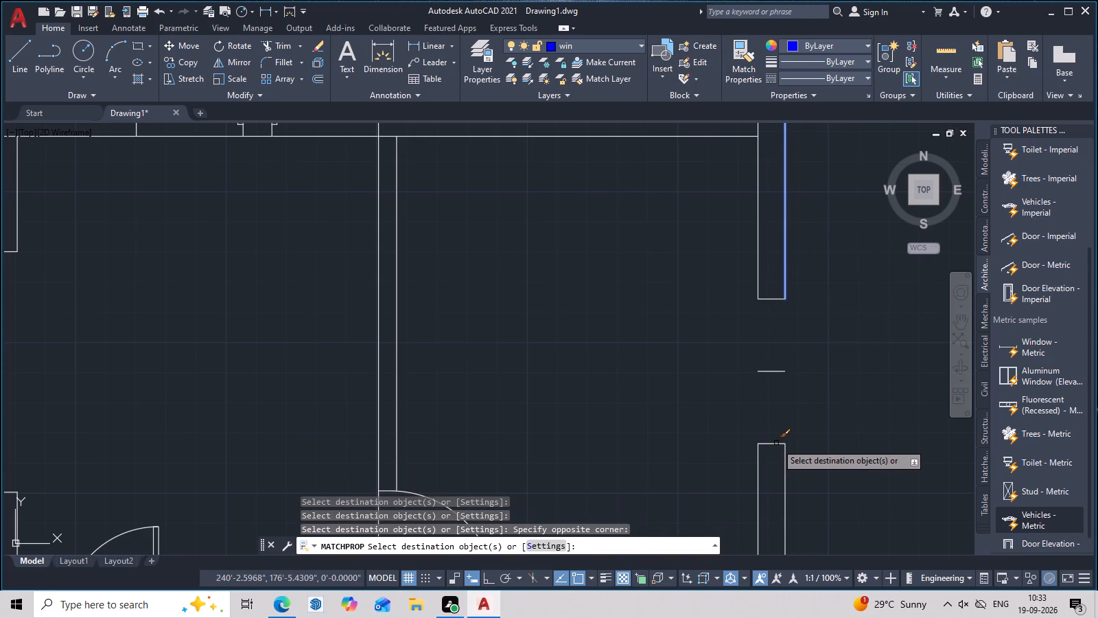
pyautogui.click(776, 443)
pyautogui.scroll(-3, 793, 419)
pyautogui.middleClick(804, 413)
pyautogui.press('Escape')
# Draw a window rectangle on the win layer filling the new east wall opening from corner to opposite corner.
pyautogui.scroll(3, 817, 411)
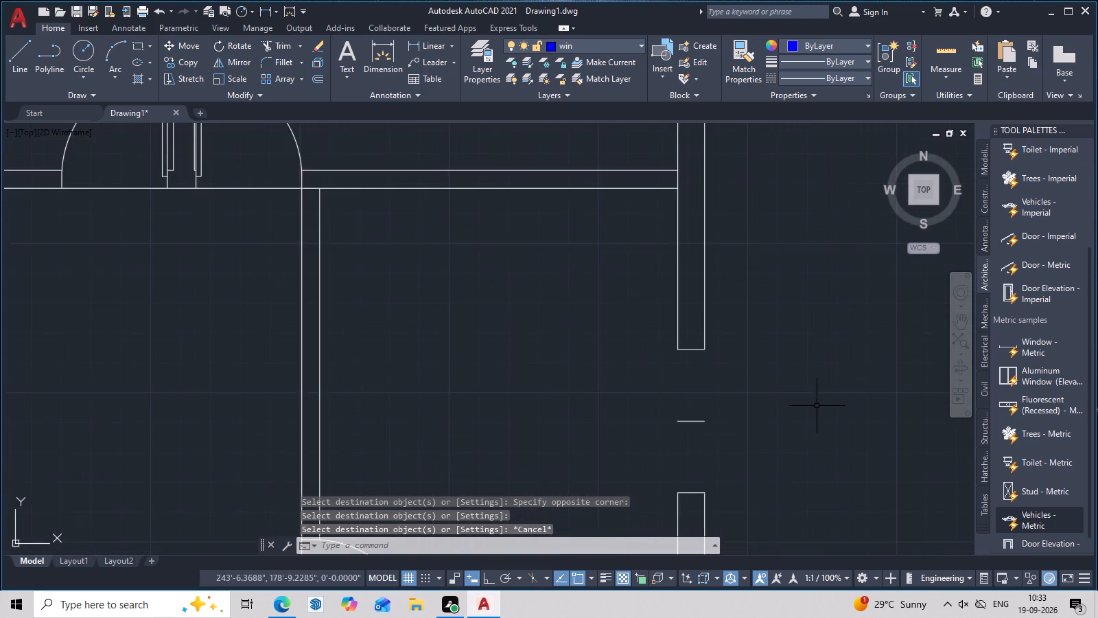
pyautogui.moveTo(817, 405); pyautogui.dragTo(806, 347, button='middle')
pyautogui.write('rec')
pyautogui.press('space')
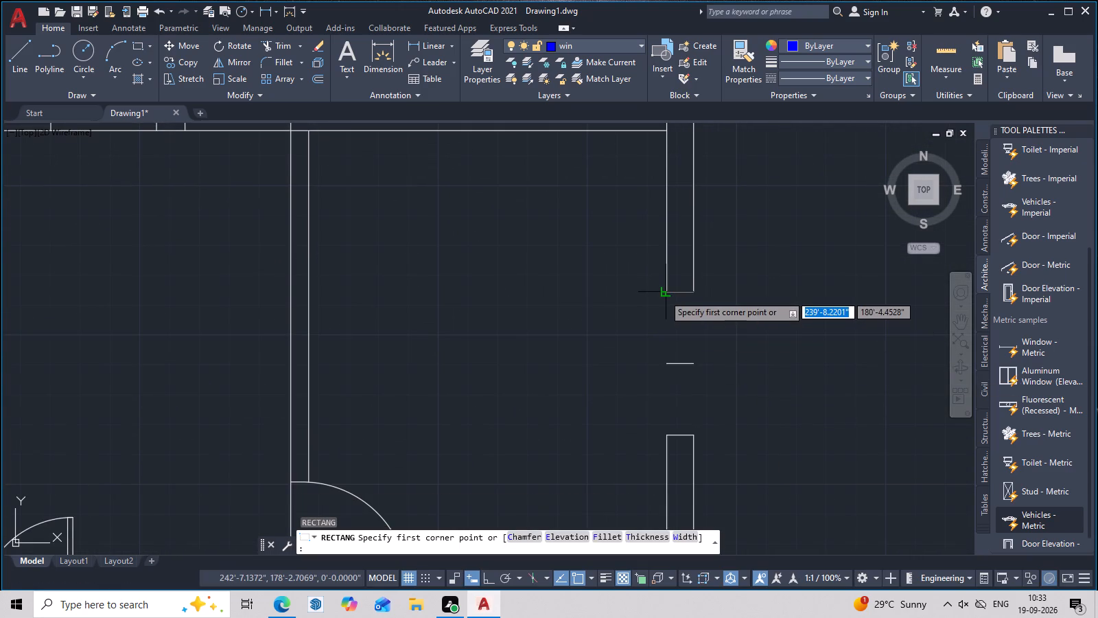
pyautogui.click(668, 292)
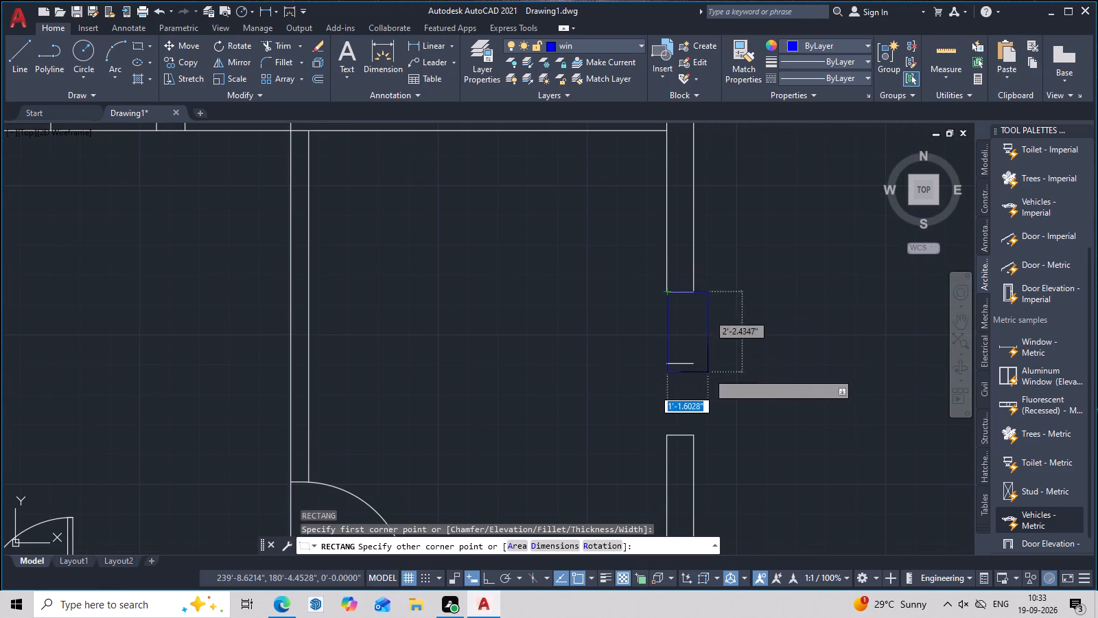
pyautogui.click(697, 433)
pyautogui.press('space')
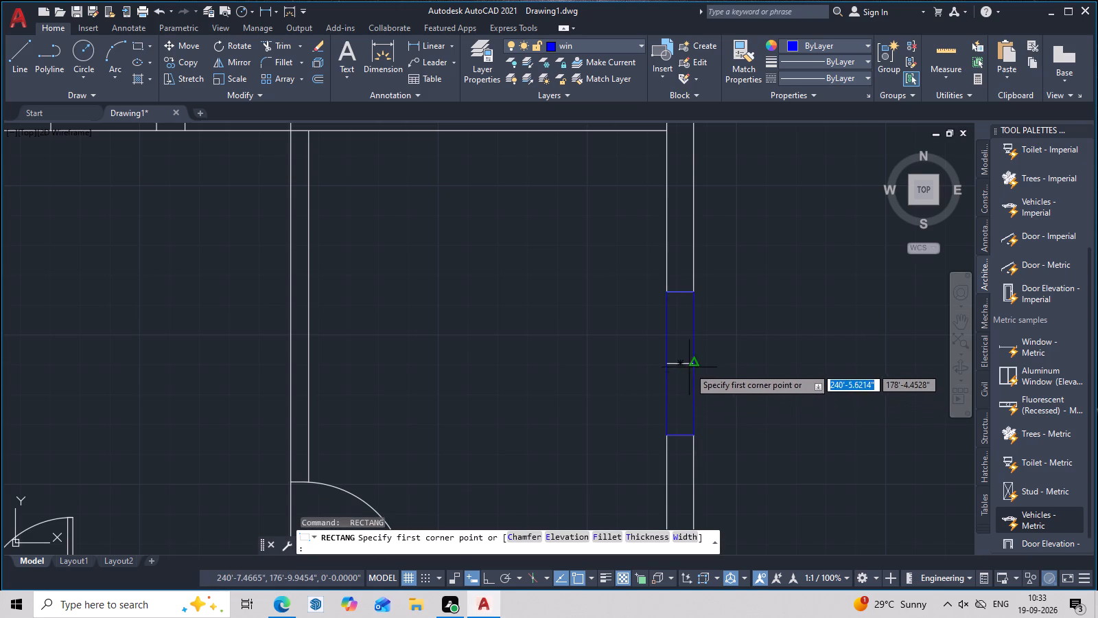
pyautogui.press('space')
pyautogui.press('Escape')
# Delete the short white line across the middle of the new east-wall window.
pyautogui.scroll(2, 684, 365)
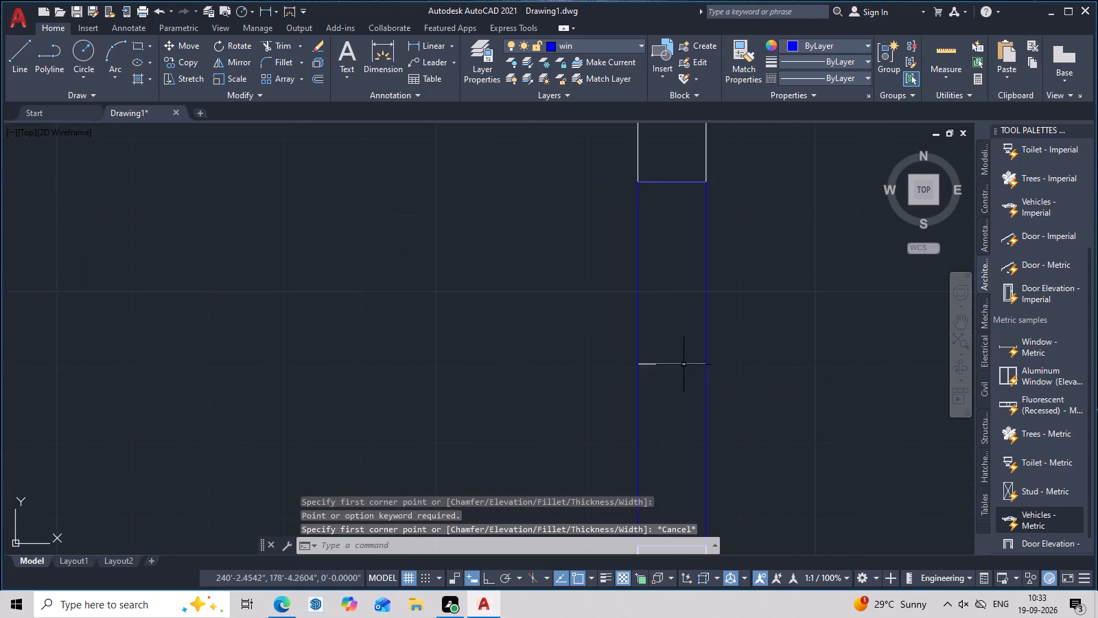
pyautogui.click(684, 365)
pyautogui.press('Delete')
# Draw a centre line through the new east wall window, joining the midpoints of its two short ends.
pyautogui.scroll(-3, 834, 354)
pyautogui.moveTo(843, 371); pyautogui.dragTo(815, 363, button='middle')
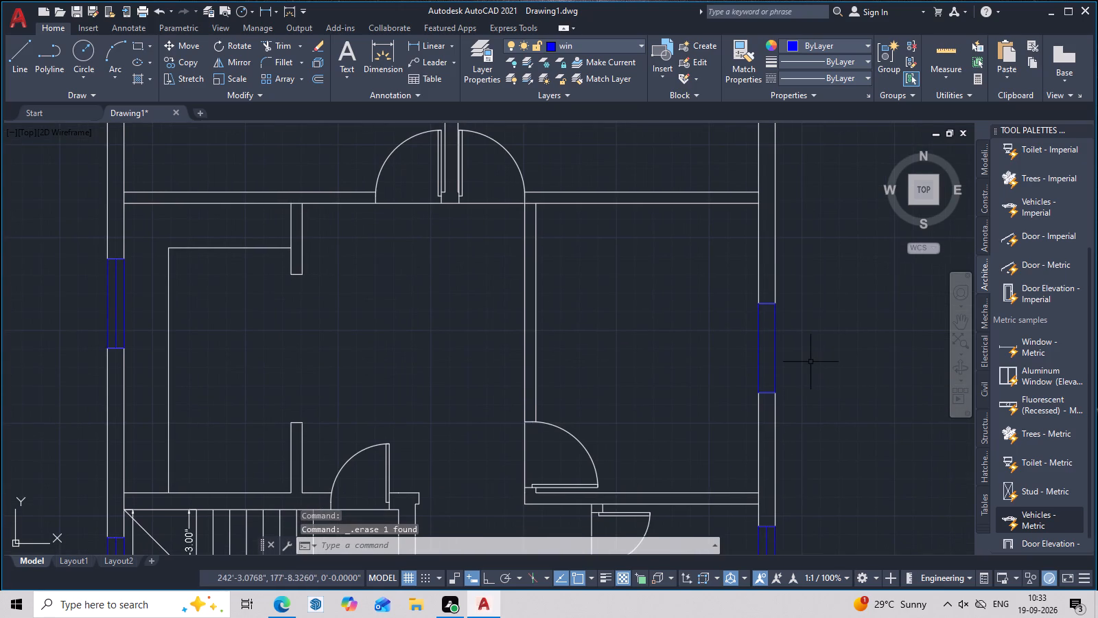
pyautogui.write('l')
pyautogui.press('space')
pyautogui.click(769, 396)
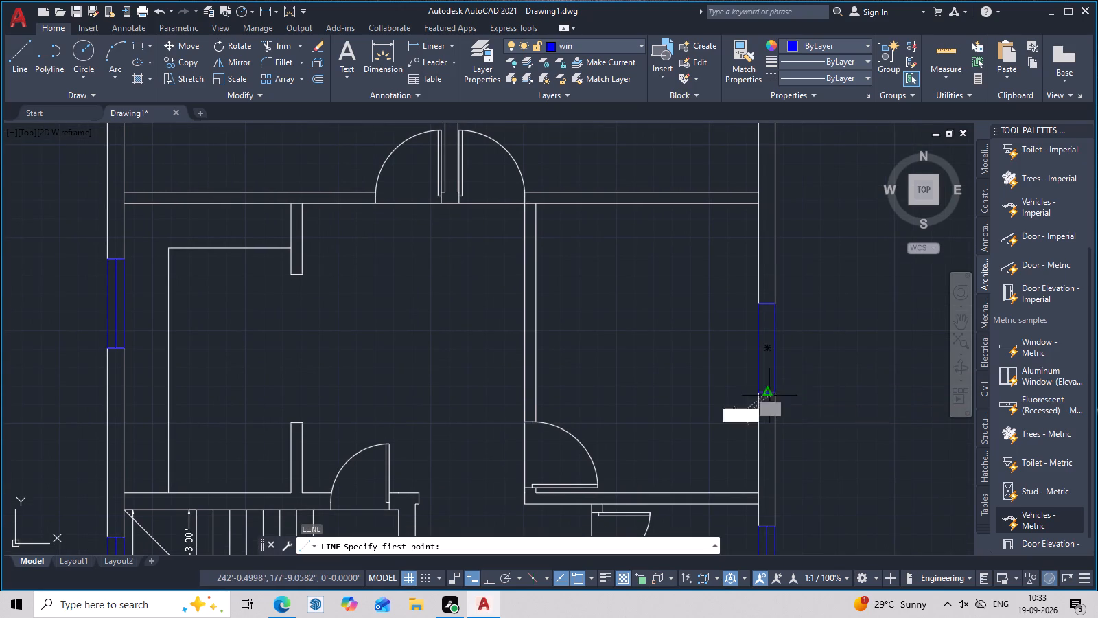
pyautogui.click(766, 306)
pyautogui.press('Escape')
# Draw a window rectangle on the win layer filling the interior wall opening just southeast of the staircase.
pyautogui.scroll(-3, 876, 342)
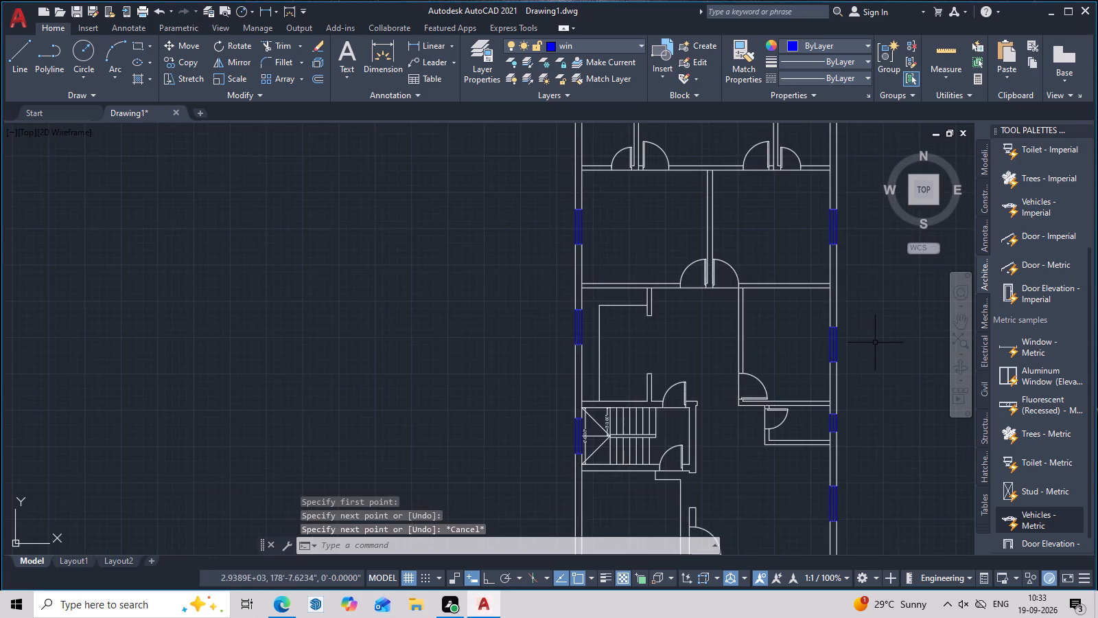
pyautogui.moveTo(870, 344); pyautogui.dragTo(780, 348, button='middle')
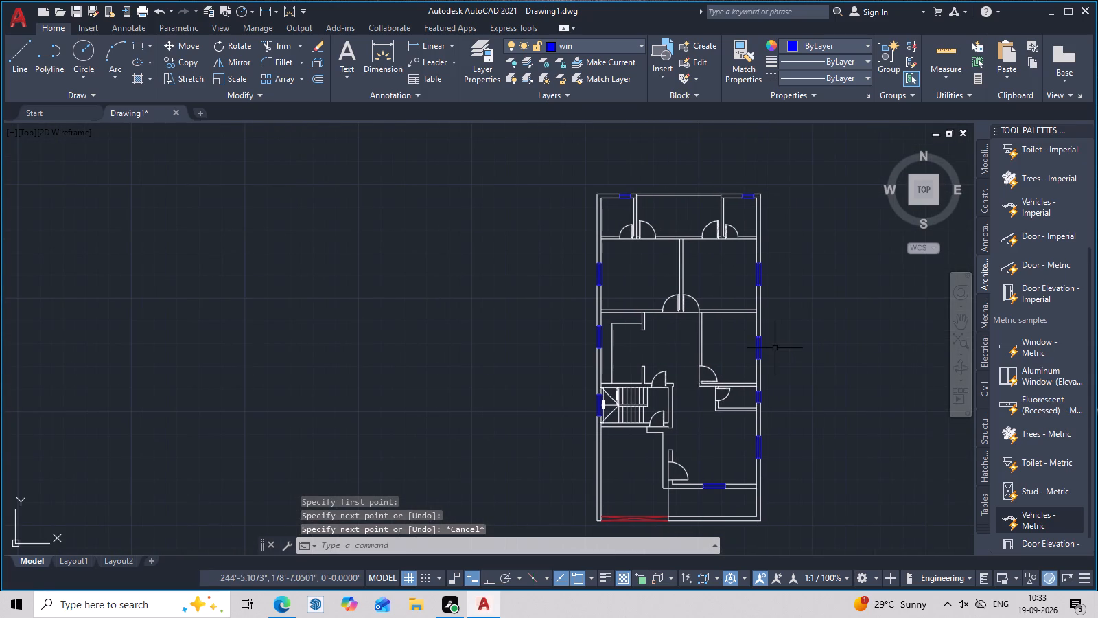
pyautogui.moveTo(775, 348); pyautogui.dragTo(775, 330, button='middle')
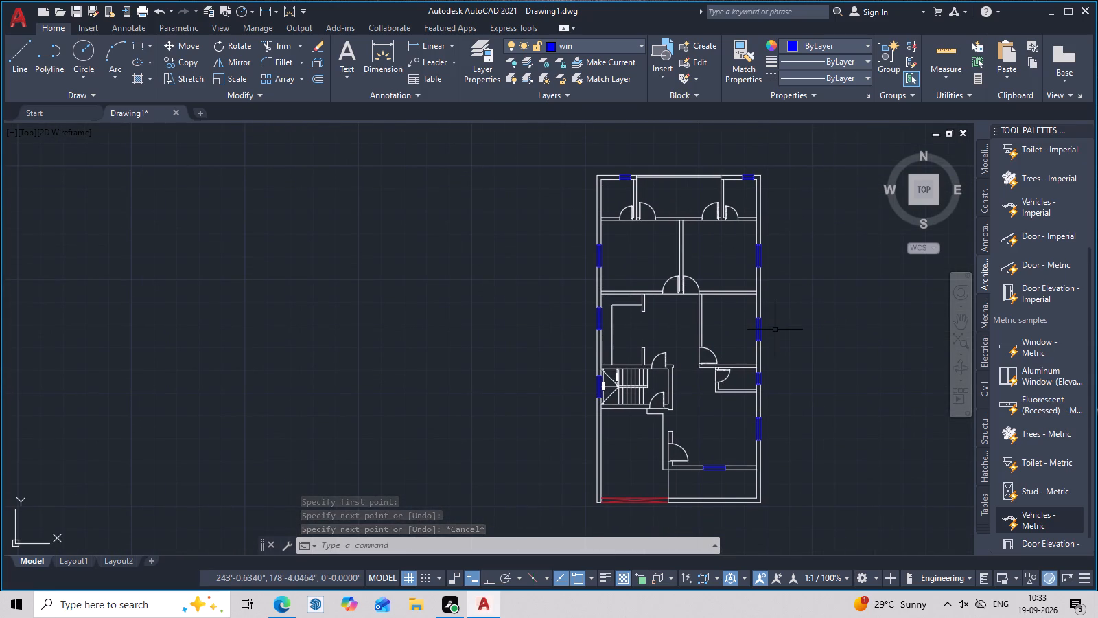
pyautogui.scroll(3, 682, 433)
pyautogui.moveTo(673, 417); pyautogui.dragTo(676, 374, button='middle')
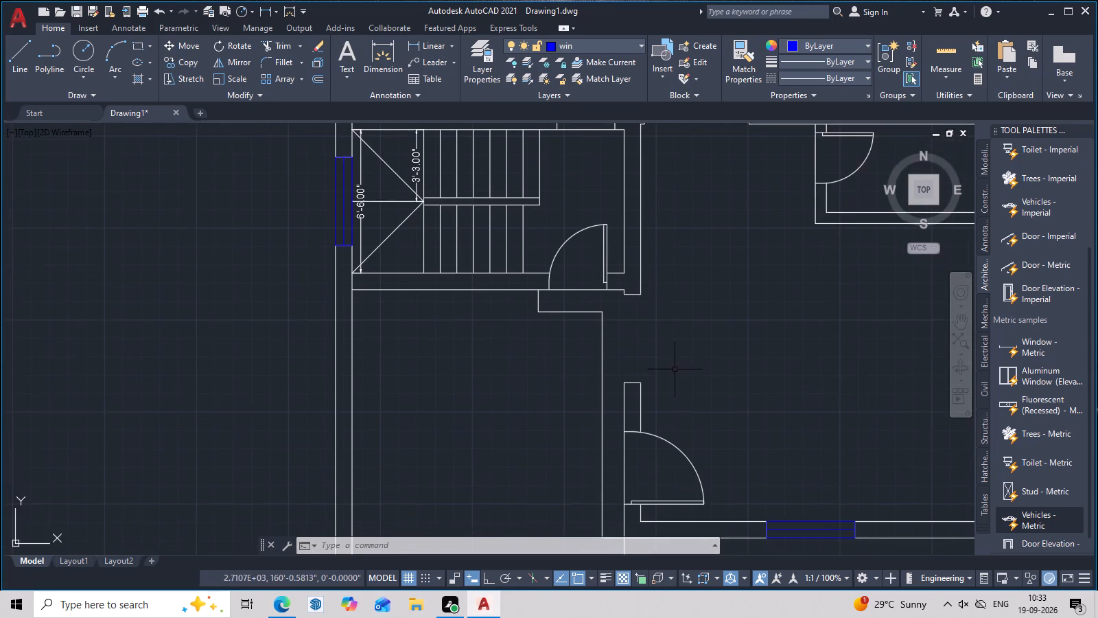
pyautogui.scroll(2, 645, 322)
pyautogui.moveTo(618, 308); pyautogui.dragTo(609, 253, button='middle')
pyautogui.scroll(1, 609, 253)
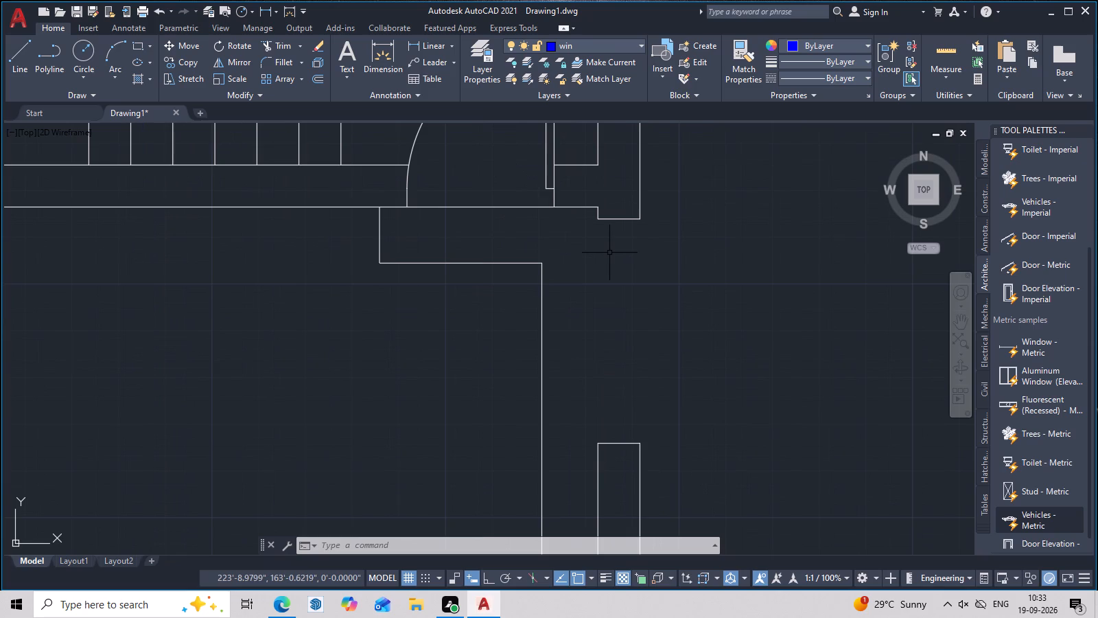
pyautogui.press('Escape')
pyautogui.press('r')
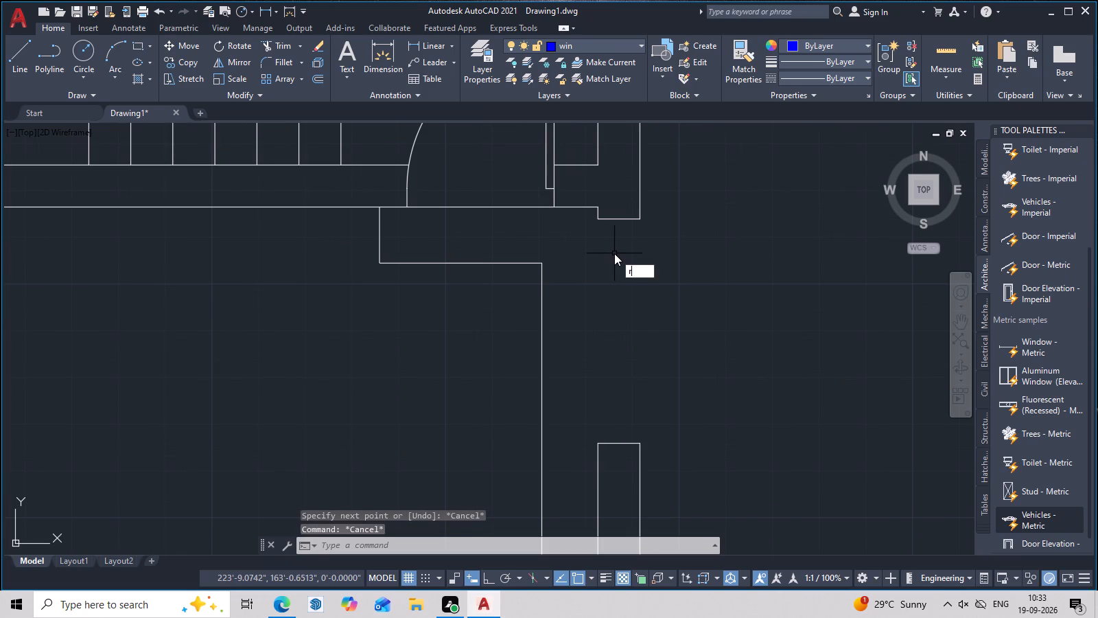
pyautogui.write('ec')
pyautogui.press('space')
pyautogui.click(597, 218)
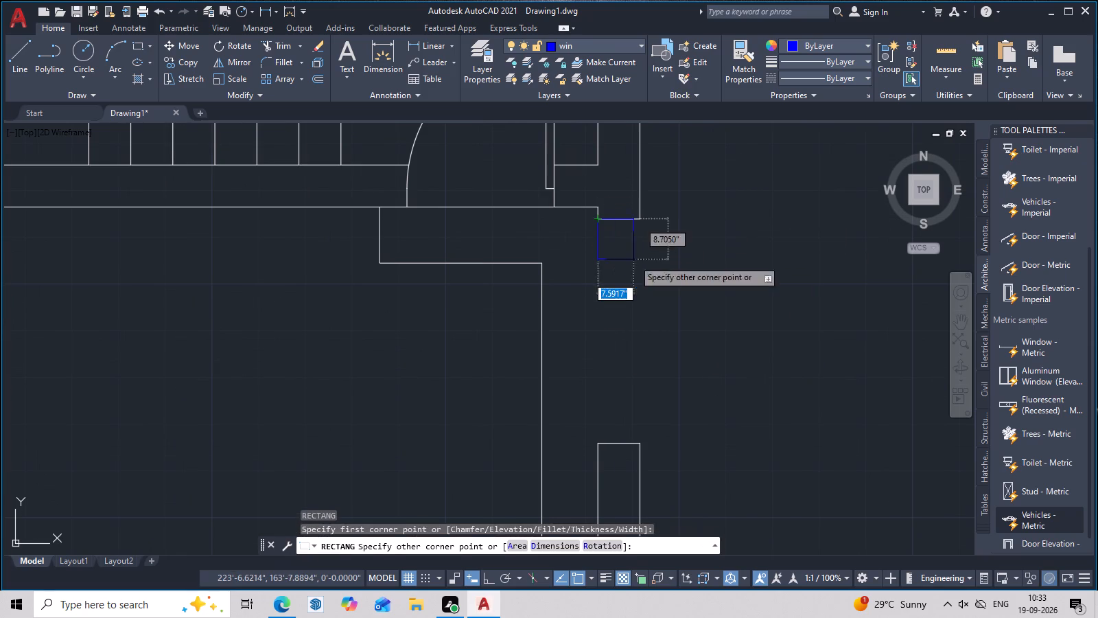
pyautogui.click(644, 446)
# Draw a centre line through the window southeast of the staircase, between the midpoints of its short ends.
pyautogui.press('space')
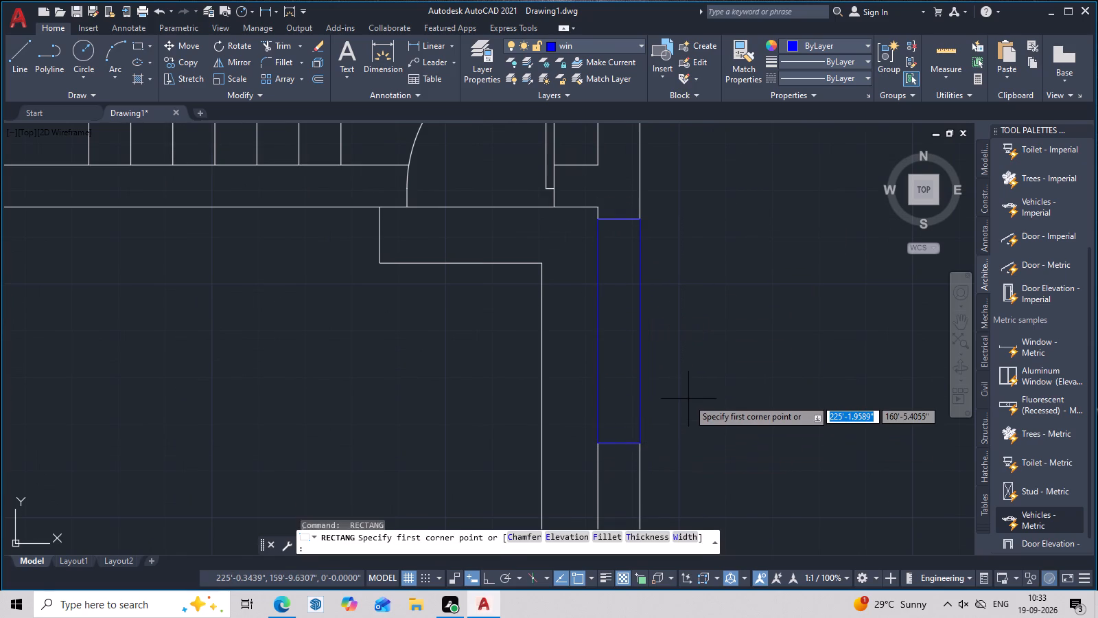
pyautogui.write('l')
pyautogui.press('space')
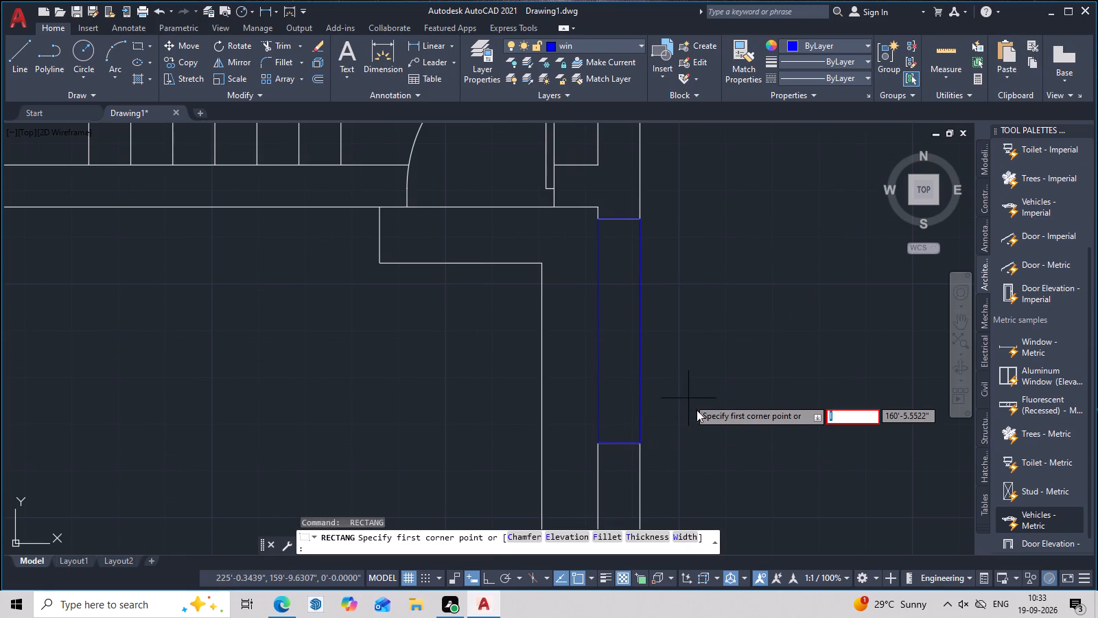
pyautogui.press('Escape')
pyautogui.write('l')
pyautogui.press('space')
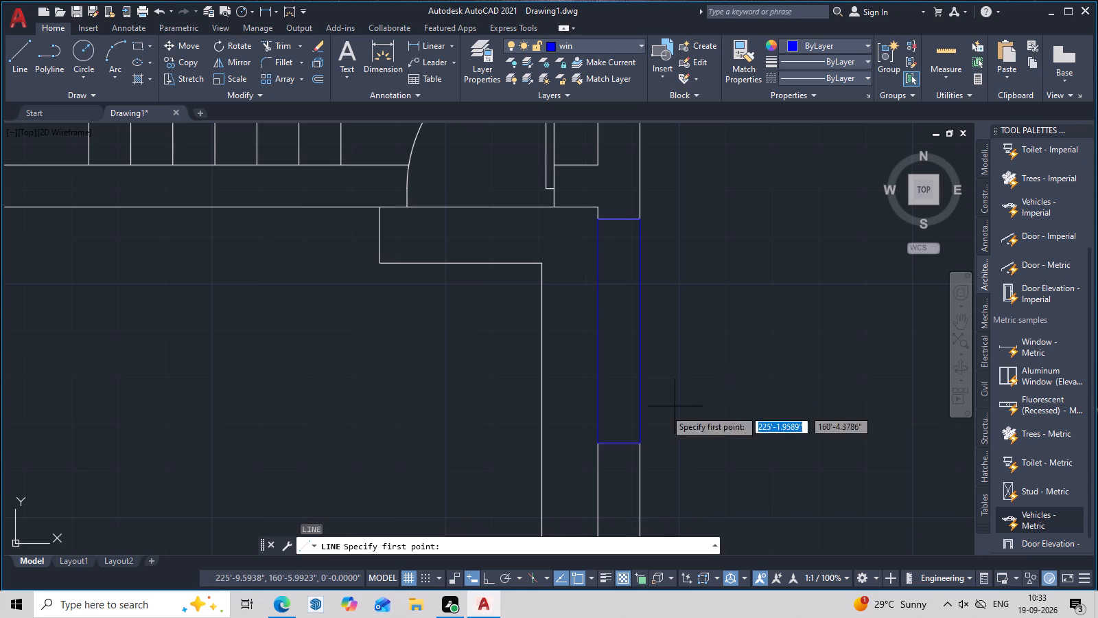
pyautogui.click(620, 443)
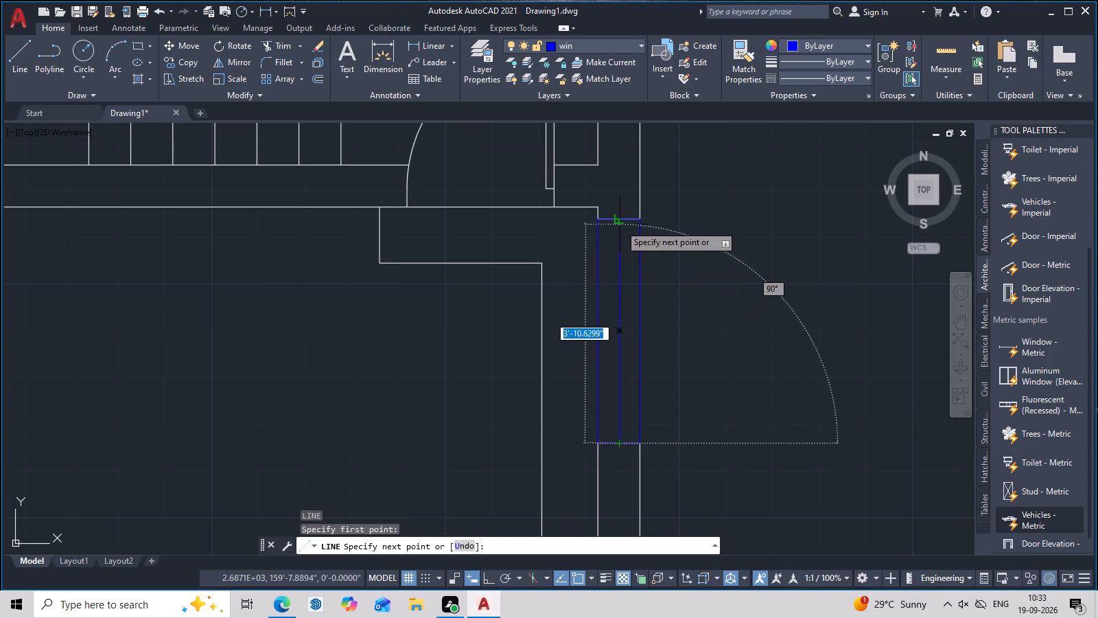
pyautogui.click(620, 220)
pyautogui.press('space')
# Check the whole floor plan for wall openings that still lack a window.
pyautogui.scroll(-4, 678, 306)
pyautogui.moveTo(710, 358); pyautogui.dragTo(645, 438, button='middle')
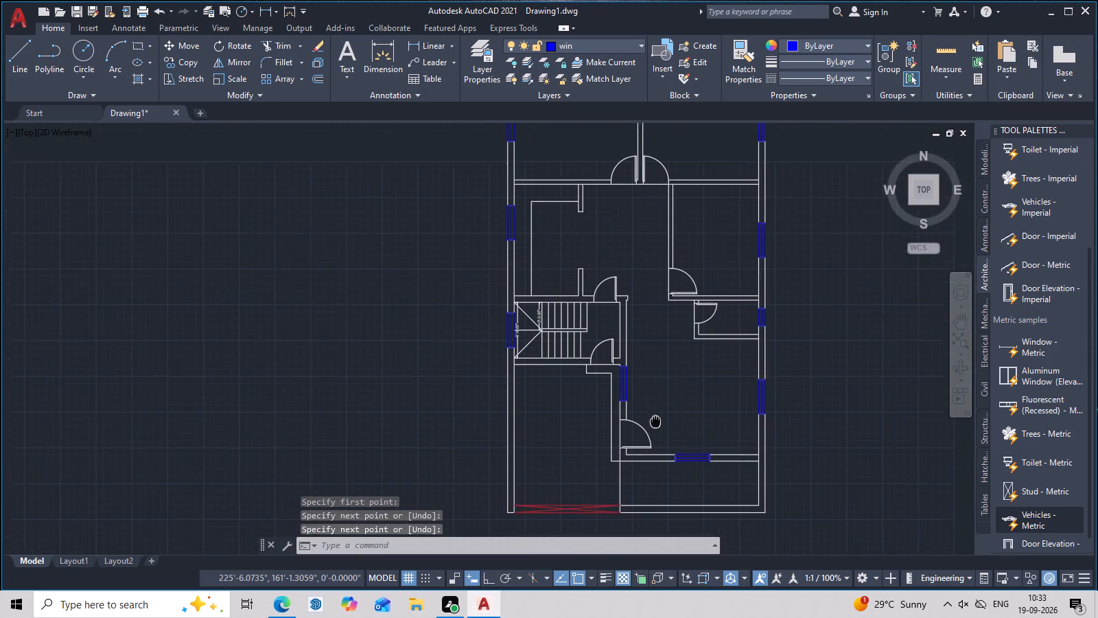
pyautogui.moveTo(645, 438); pyautogui.dragTo(629, 470, button='middle')
pyautogui.scroll(-2, 644, 357)
pyautogui.moveTo(640, 365); pyautogui.dragTo(636, 407, button='middle')
pyautogui.scroll(2, 594, 291)
pyautogui.moveTo(609, 319); pyautogui.dragTo(614, 209, button='middle')
pyautogui.scroll(-1, 624, 249)
pyautogui.moveTo(637, 336); pyautogui.dragTo(638, 298, button='middle')
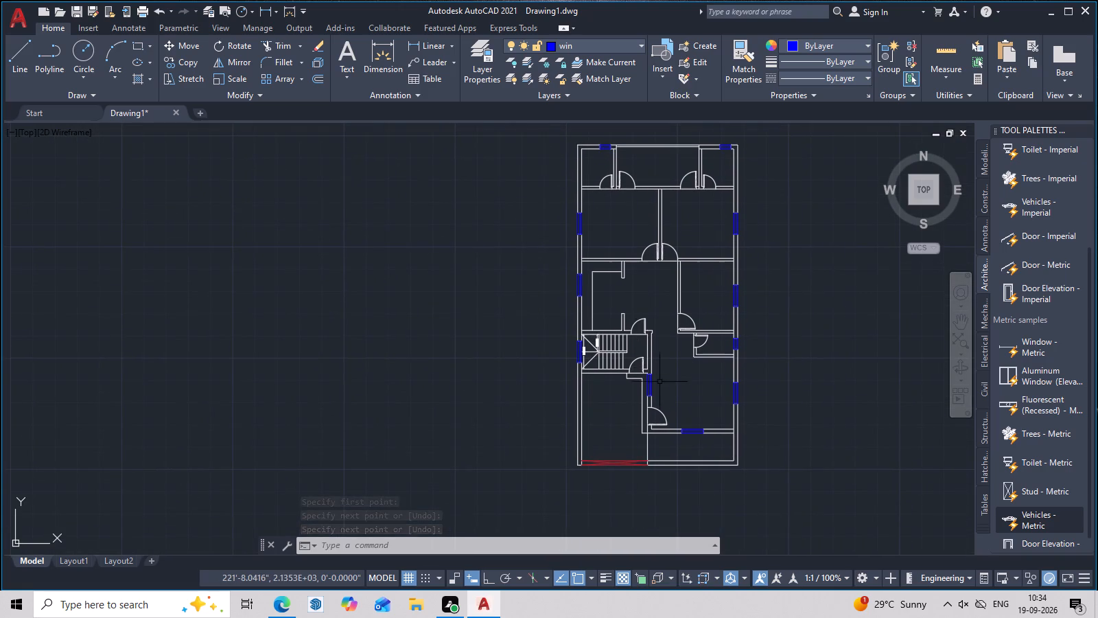
pyautogui.scroll(3, 659, 388)
pyautogui.scroll(-3, 659, 388)
pyautogui.moveTo(684, 411); pyautogui.dragTo(681, 379, button='middle')
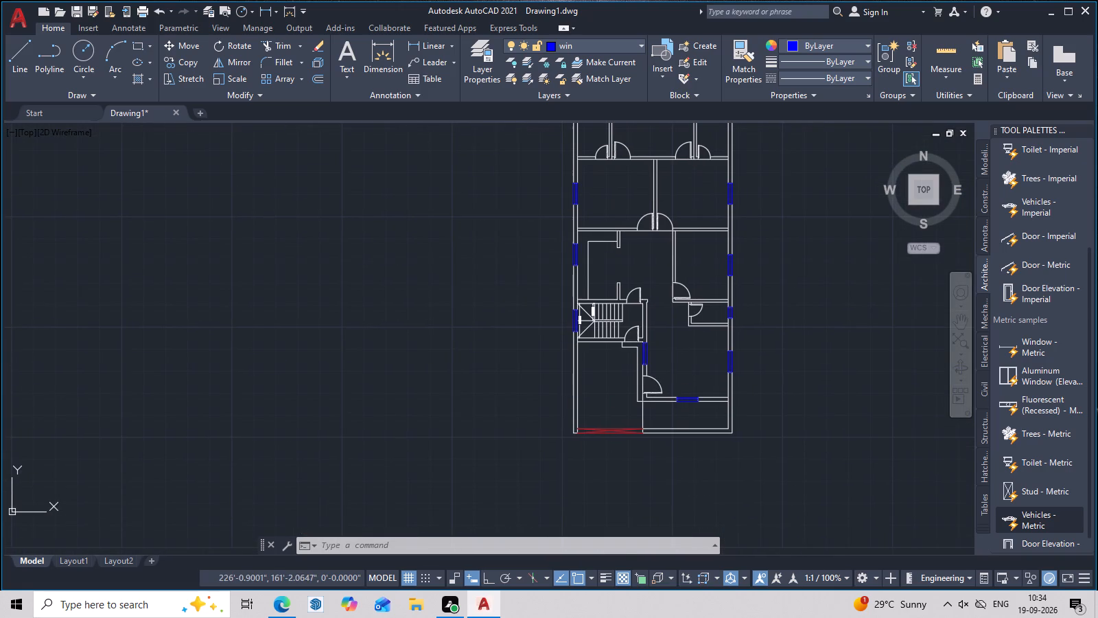
# Hatch the narrow strip outside the south window with the CROSS pattern and colour the hatch dark green.
pyautogui.moveTo(688, 396); pyautogui.dragTo(688, 375, button='middle')
pyautogui.scroll(2, 692, 369)
pyautogui.moveTo(694, 360); pyautogui.dragTo(700, 333, button='middle')
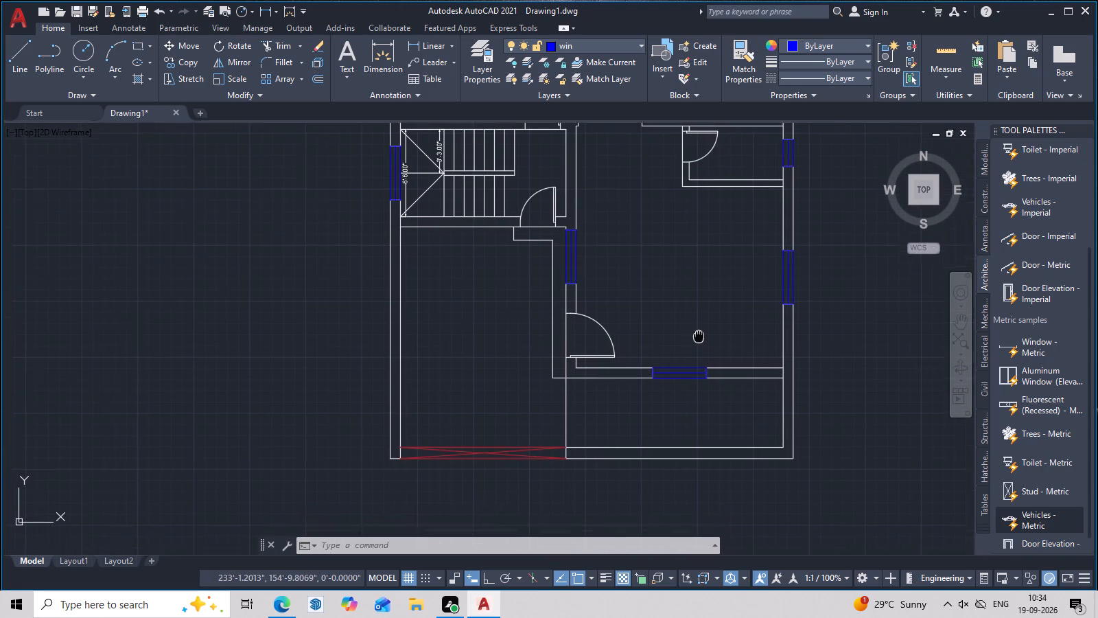
pyautogui.moveTo(700, 333); pyautogui.dragTo(703, 300, button='middle')
pyautogui.write('h')
pyautogui.press('space')
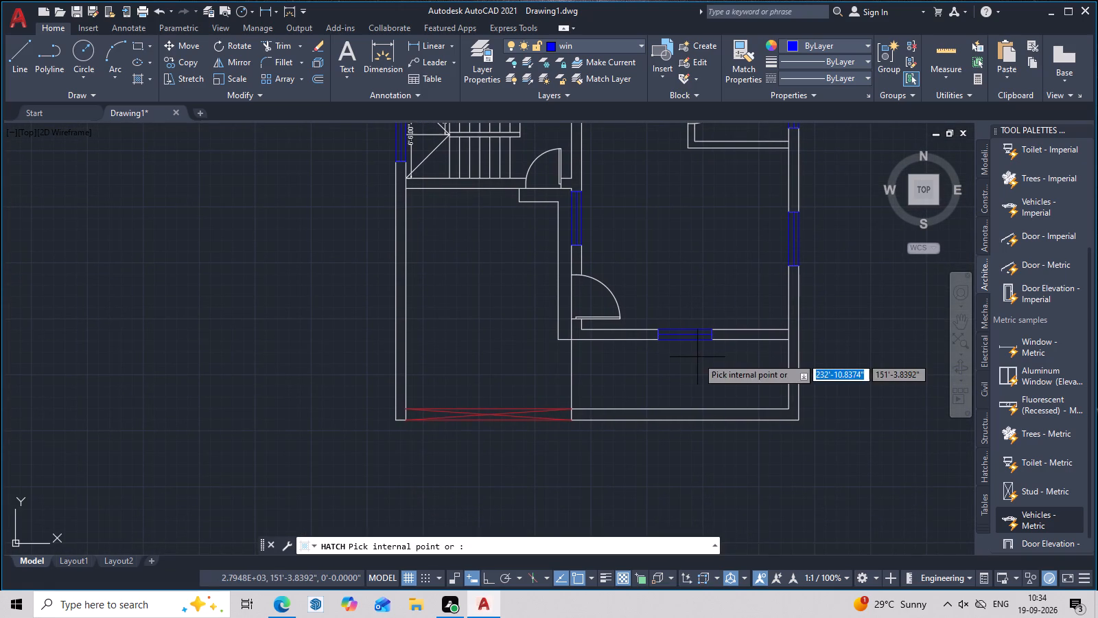
pyautogui.click(318, 83)
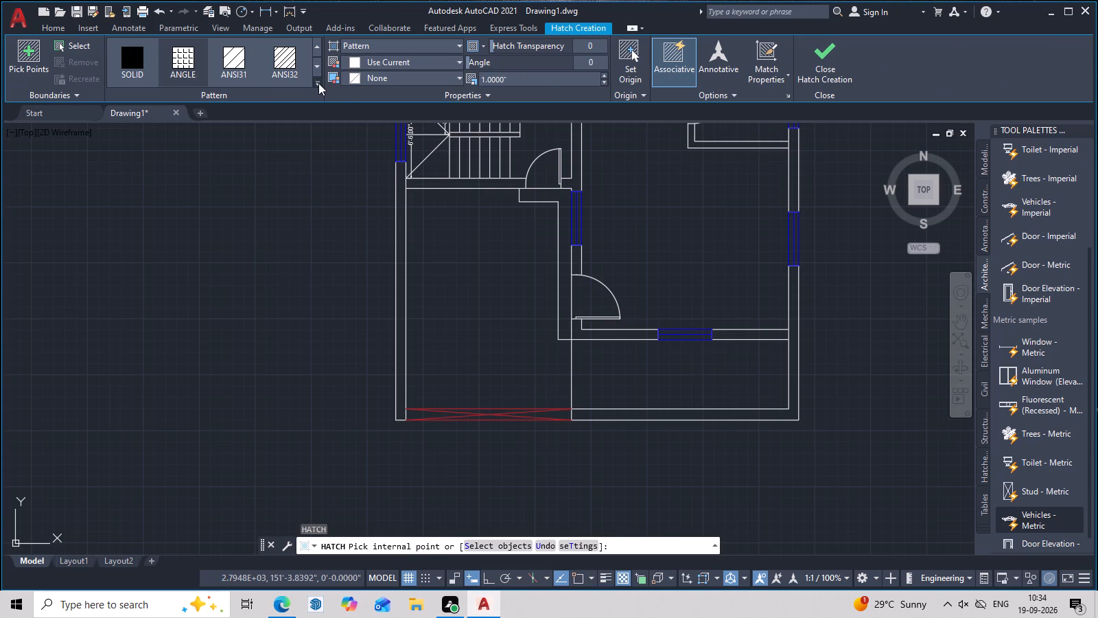
pyautogui.scroll(-3, 283, 142)
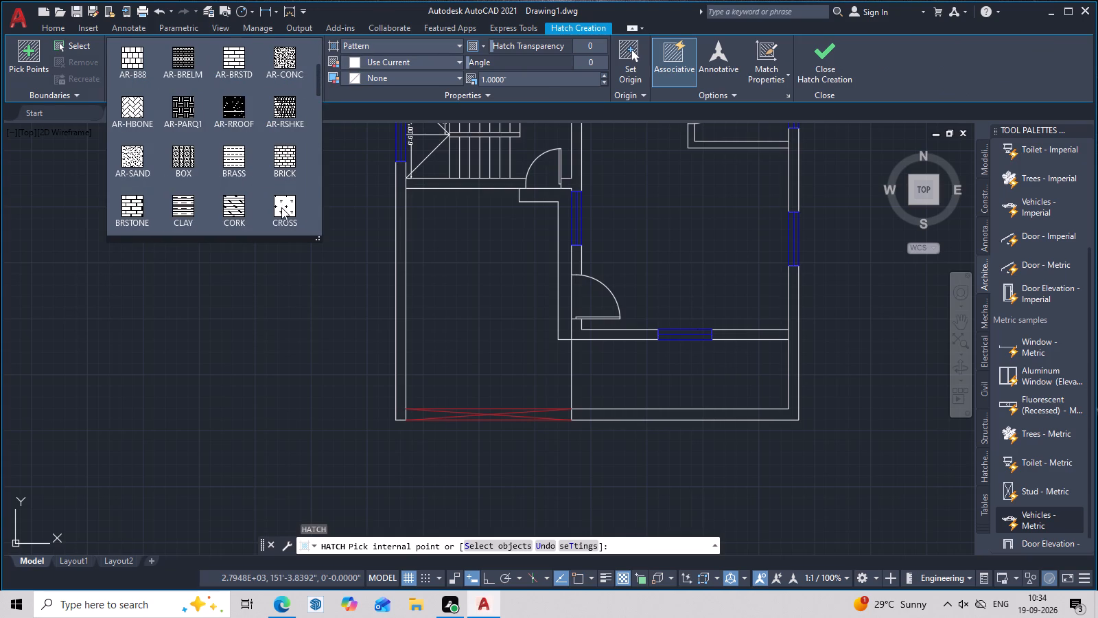
pyautogui.click(281, 207)
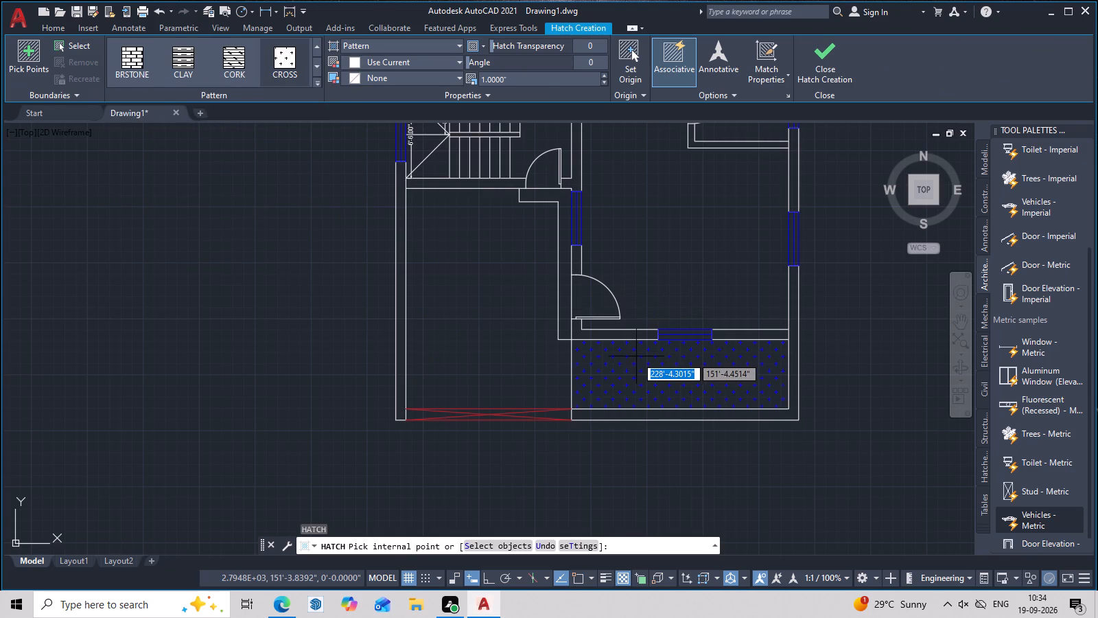
pyautogui.click(636, 356)
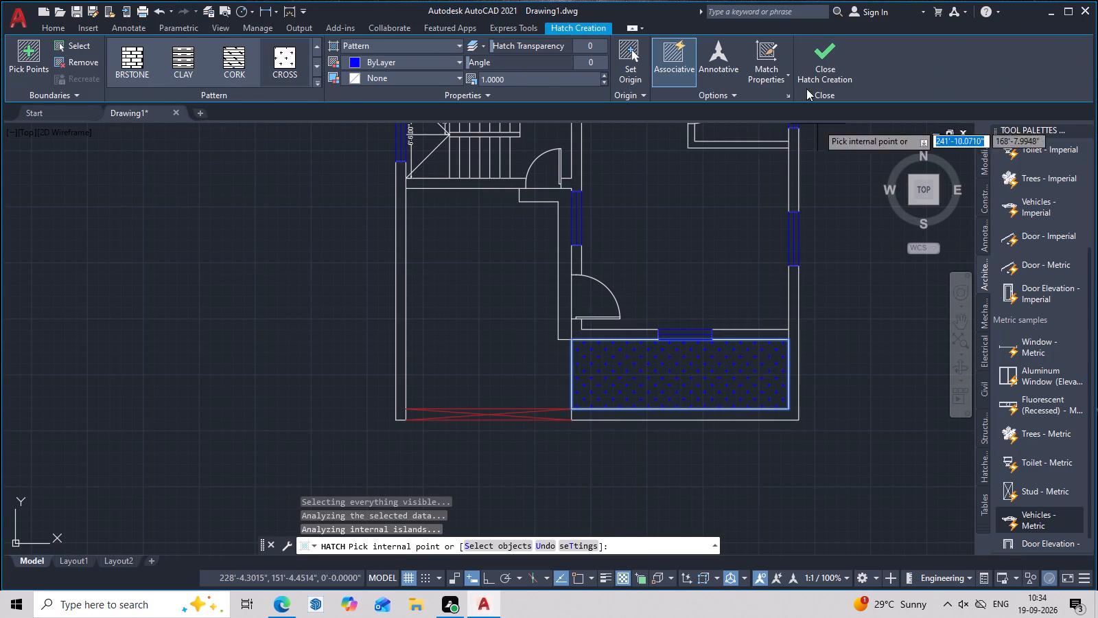
pyautogui.click(375, 58)
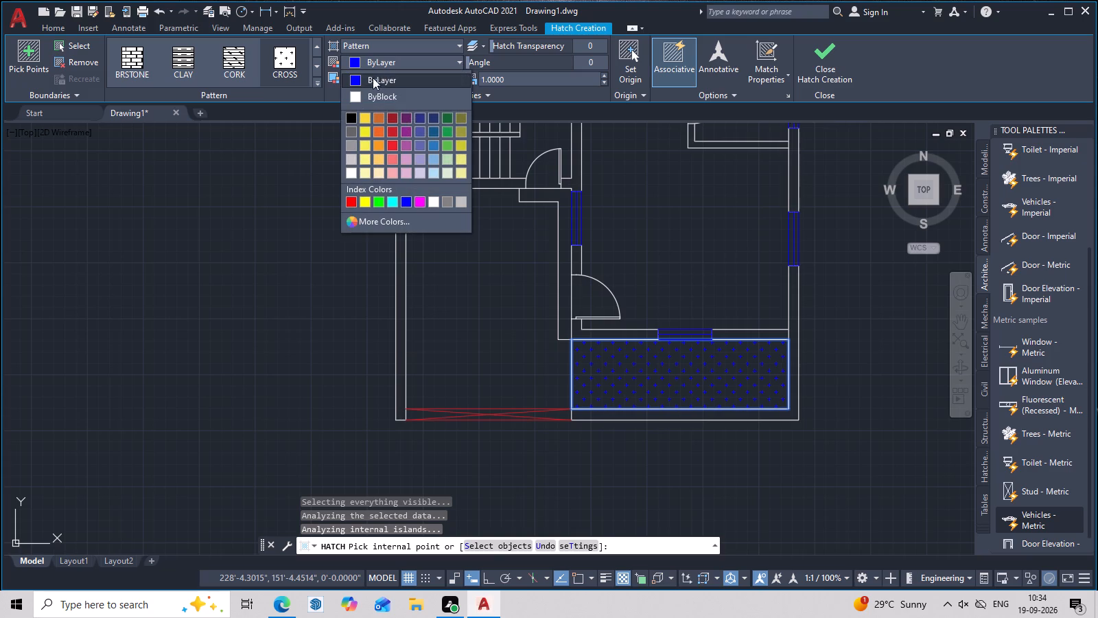
pyautogui.click(449, 119)
pyautogui.press('Escape')
# Examine the floor plan from the hatched southern strip up to the small rooms along the north wall.
pyautogui.scroll(-2, 797, 314)
pyautogui.moveTo(810, 332); pyautogui.dragTo(701, 413, button='middle')
pyautogui.scroll(3, 613, 405)
pyautogui.moveTo(738, 426); pyautogui.dragTo(710, 334, button='middle')
pyautogui.scroll(-2, 706, 333)
pyautogui.moveTo(717, 380); pyautogui.dragTo(694, 428, button='middle')
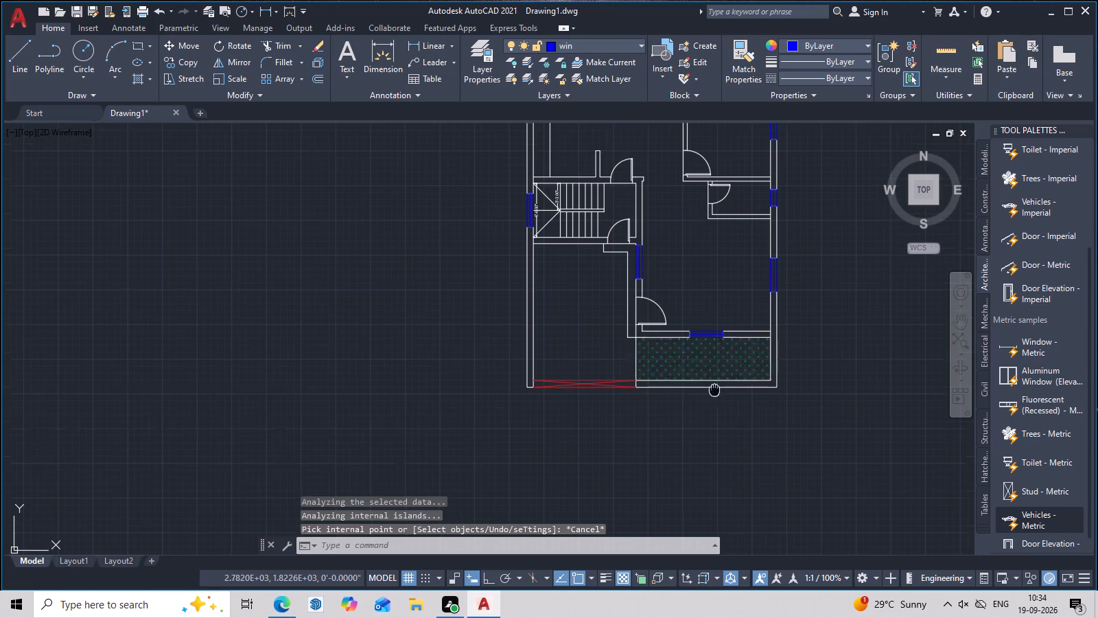
pyautogui.moveTo(694, 428); pyautogui.dragTo(686, 440, button='middle')
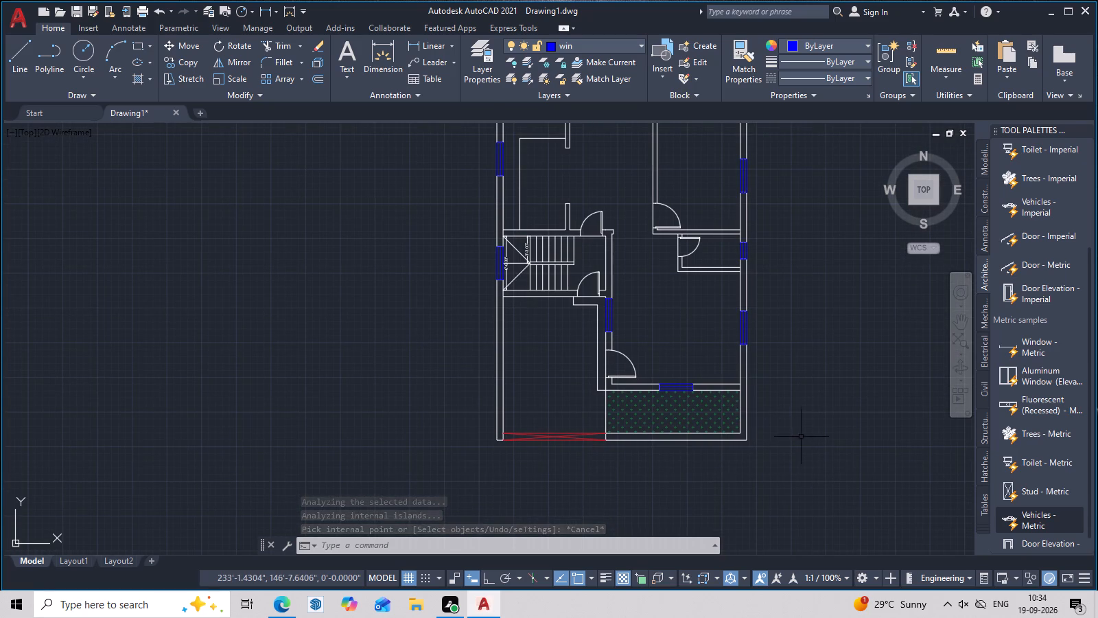
pyautogui.moveTo(747, 180); pyautogui.dragTo(719, 475, button='middle')
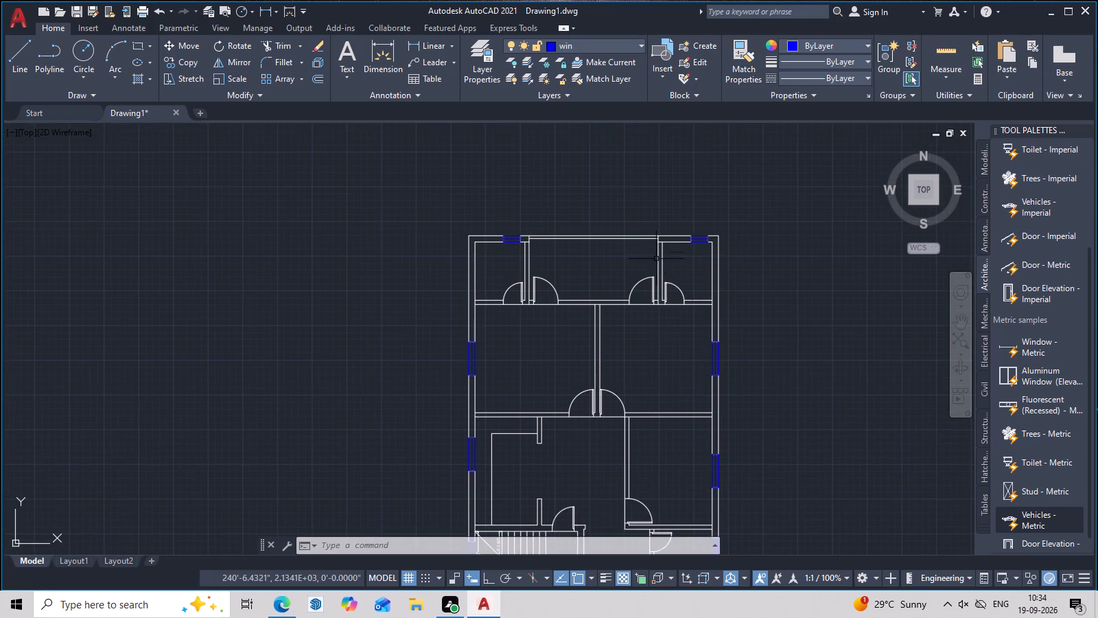
pyautogui.moveTo(671, 324); pyautogui.dragTo(692, 399, button='middle')
pyautogui.scroll(3, 668, 421)
pyautogui.moveTo(723, 450); pyautogui.dragTo(983, 536, button='middle')
pyautogui.scroll(-3, 598, 382)
pyautogui.moveTo(597, 382); pyautogui.dragTo(652, 198, button='middle')
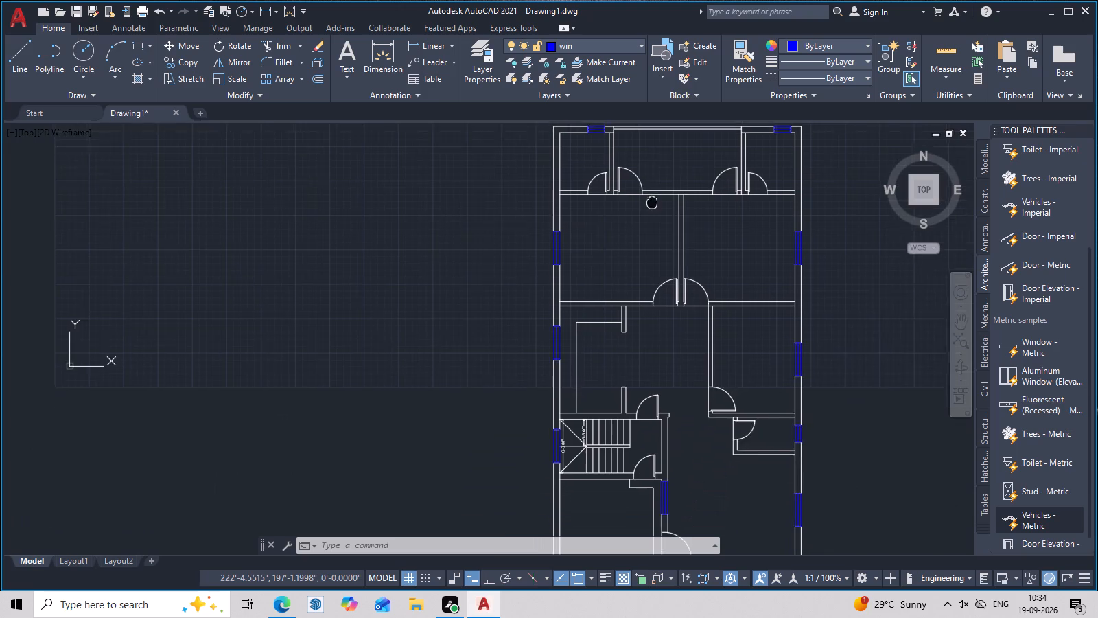
pyautogui.moveTo(652, 198); pyautogui.dragTo(653, 195, button='middle')
pyautogui.press('Escape')
pyautogui.moveTo(747, 474); pyautogui.dragTo(751, 371, button='middle')
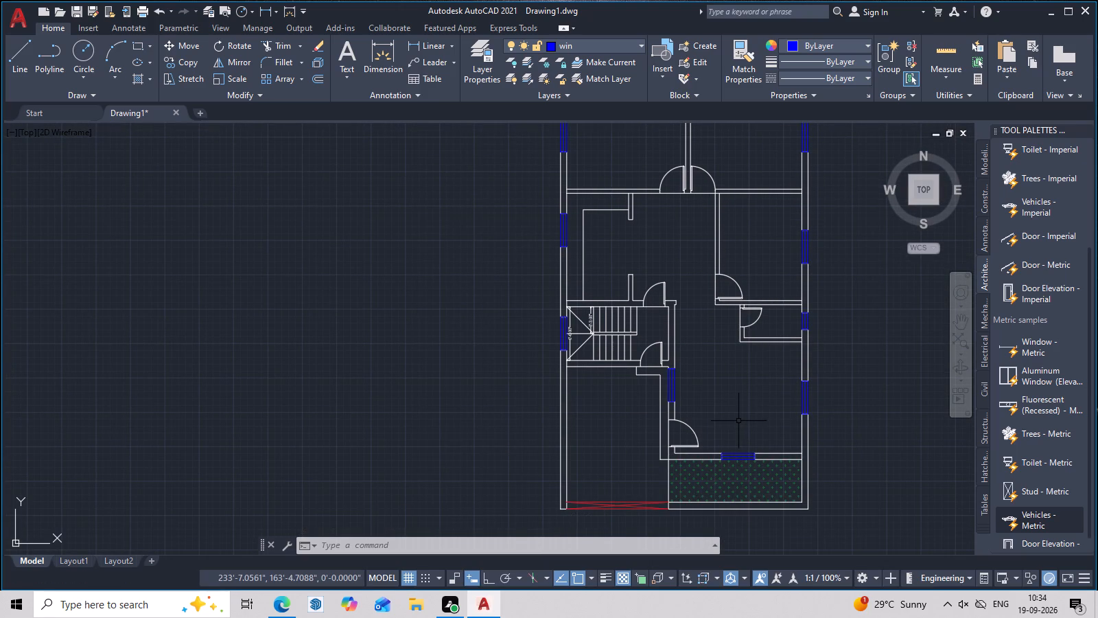
pyautogui.moveTo(695, 343); pyautogui.dragTo(700, 494, button='middle')
pyautogui.moveTo(679, 165); pyautogui.dragTo(661, 264, button='middle')
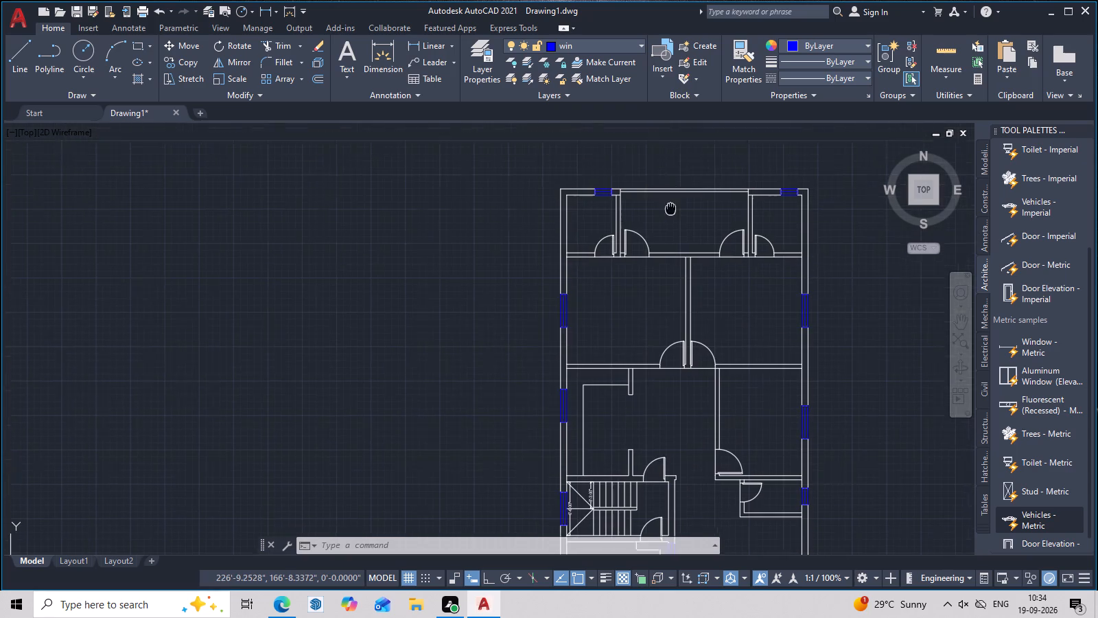
pyautogui.moveTo(661, 264); pyautogui.dragTo(639, 358, button='middle')
pyautogui.scroll(2, 562, 364)
pyautogui.moveTo(565, 390); pyautogui.dragTo(586, 308, button='middle')
pyautogui.press('Escape')
pyautogui.moveTo(629, 419); pyautogui.dragTo(622, 466, button='middle')
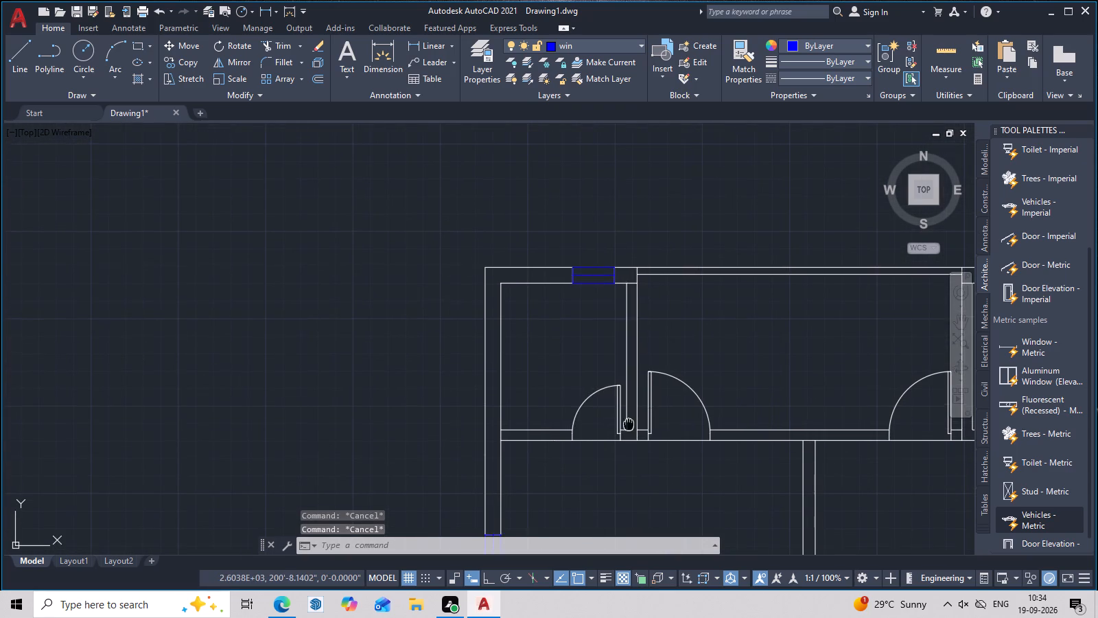
pyautogui.moveTo(622, 466); pyautogui.dragTo(615, 485, button='middle')
pyautogui.scroll(3, 565, 403)
pyautogui.moveTo(564, 407); pyautogui.dragTo(607, 222, button='middle')
pyautogui.scroll(-3, 609, 211)
pyautogui.moveTo(617, 255); pyautogui.dragTo(612, 357, button='middle')
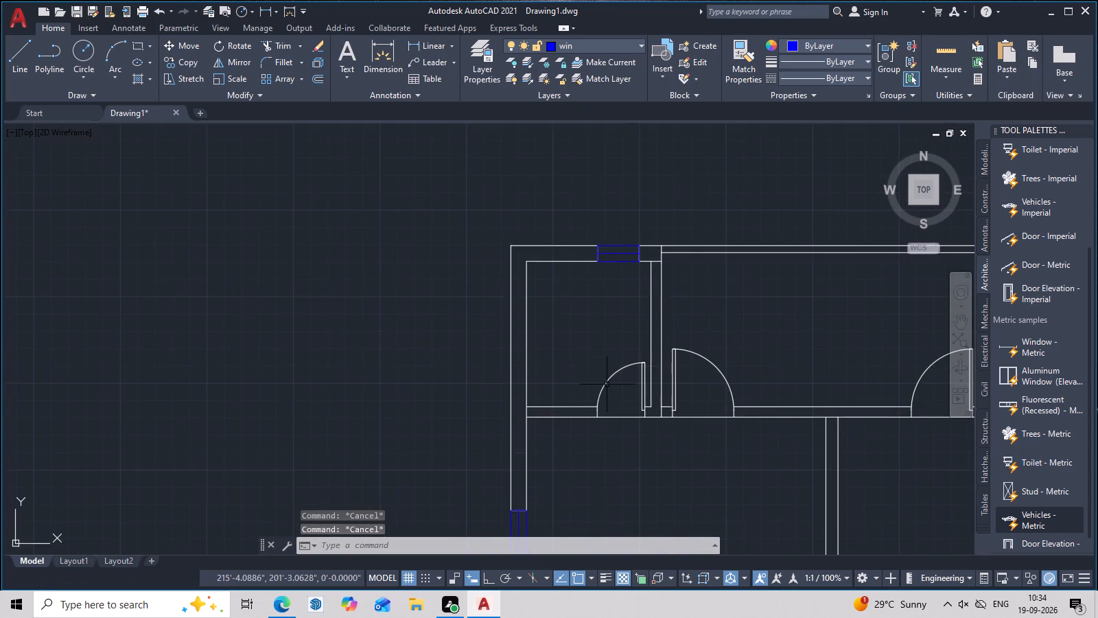
pyautogui.scroll(-2, 607, 371)
# Insert a Toilet - Metric block in the empty space just south of the hatched strip.
pyautogui.moveTo(655, 363); pyautogui.dragTo(640, 152, button='middle')
pyautogui.moveTo(730, 401); pyautogui.dragTo(707, 262, button='middle')
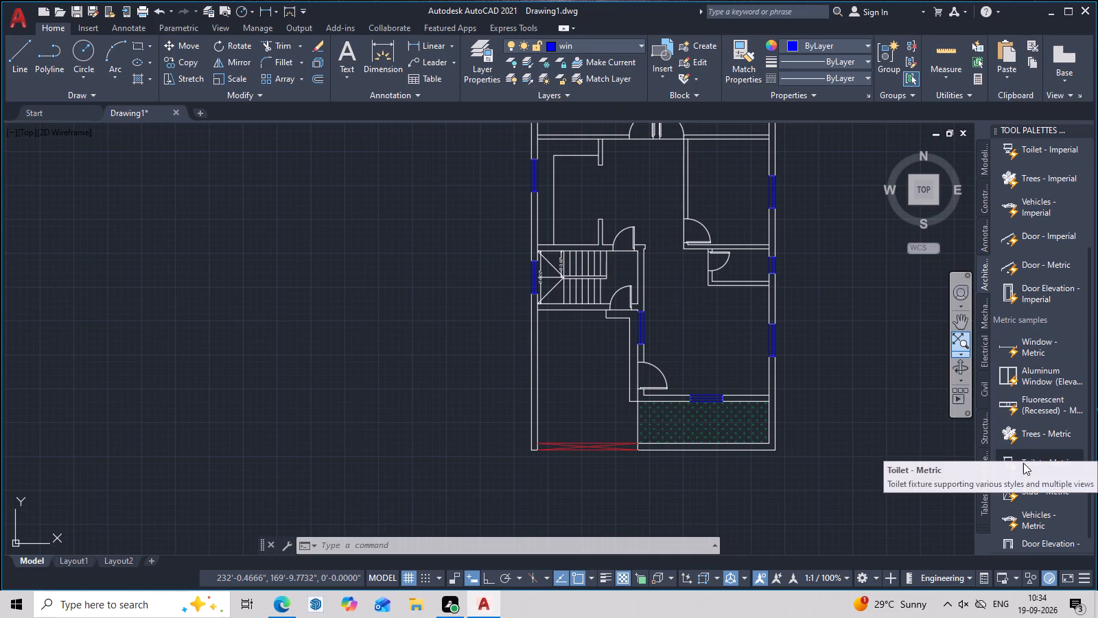
pyautogui.moveTo(1023, 463); pyautogui.dragTo(740, 505)
pyautogui.scroll(3, 758, 499)
pyautogui.press('Escape')
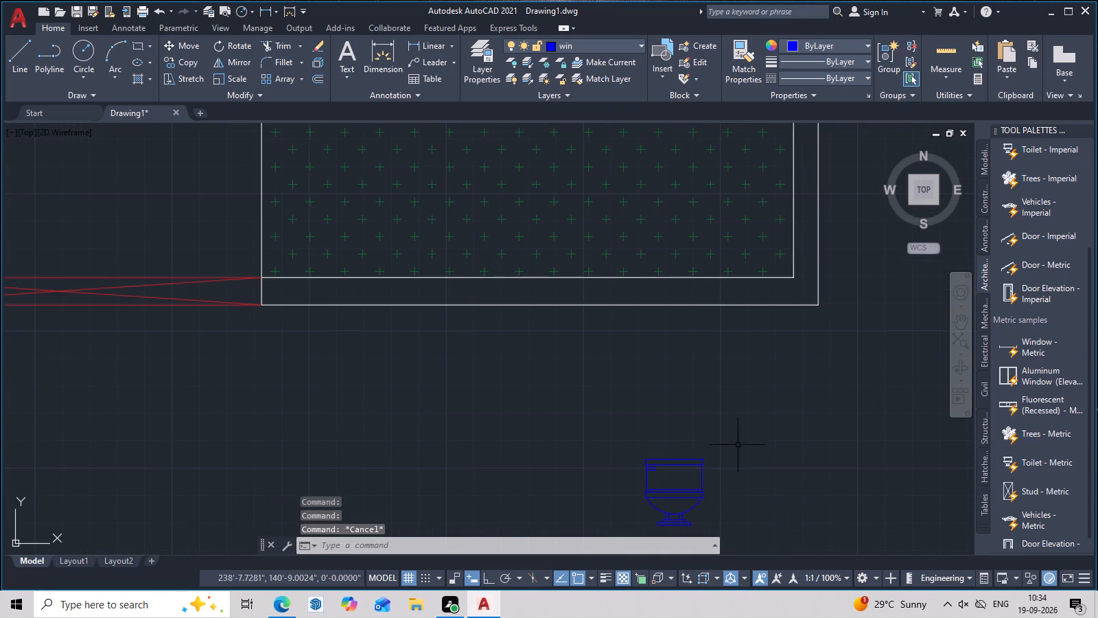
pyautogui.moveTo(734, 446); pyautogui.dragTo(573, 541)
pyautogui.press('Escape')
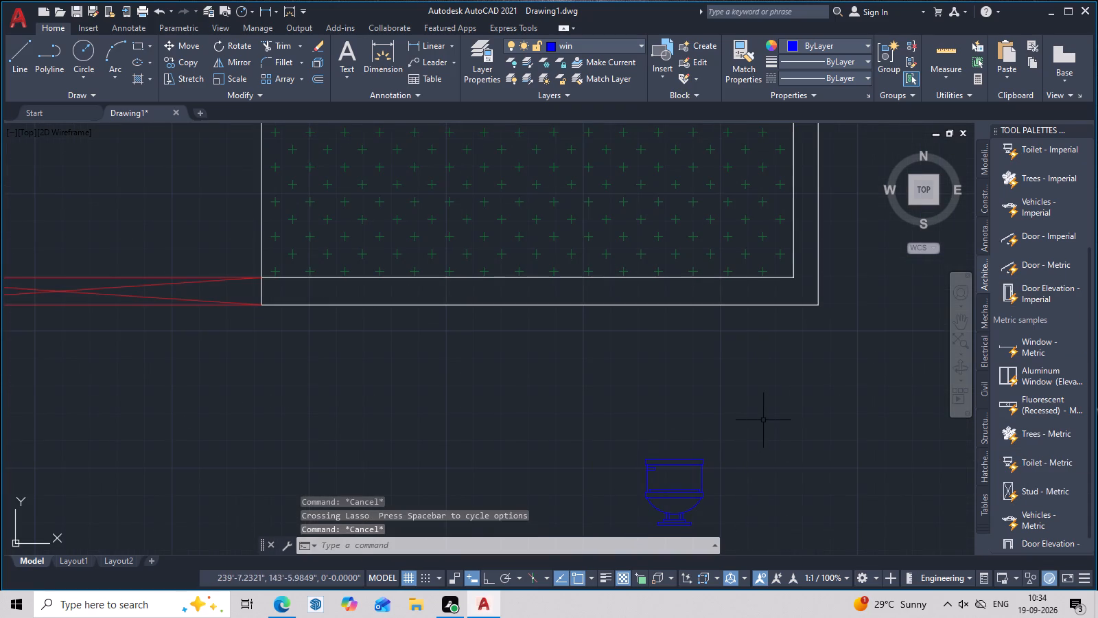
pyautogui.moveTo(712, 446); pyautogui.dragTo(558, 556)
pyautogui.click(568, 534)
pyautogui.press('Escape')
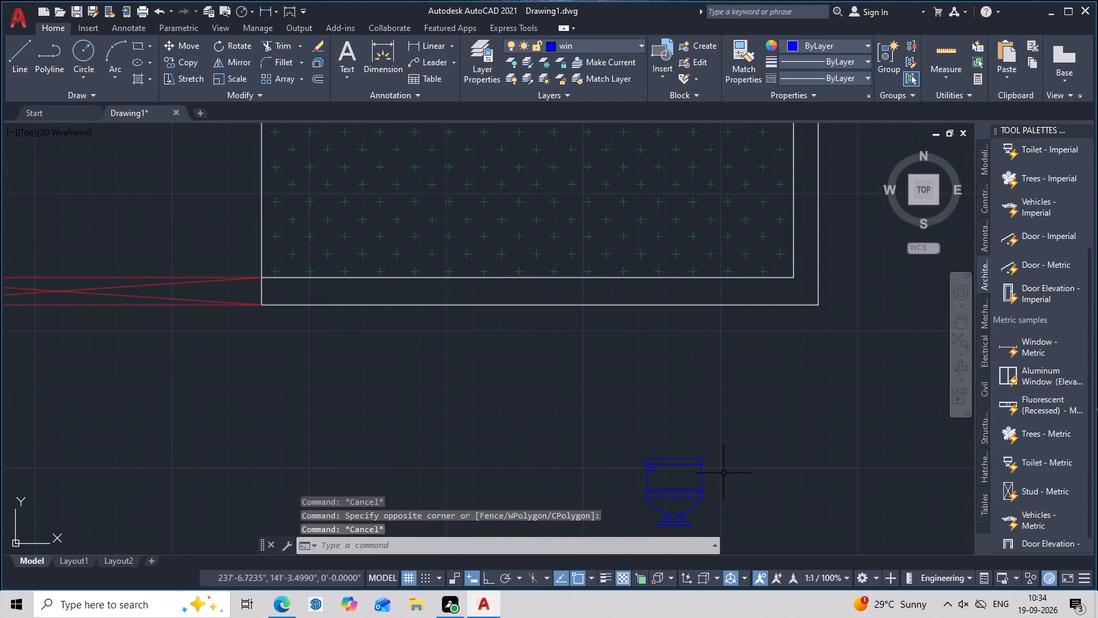
# Make layer 0 the current layer.
pyautogui.click(594, 43)
pyautogui.click(585, 61)
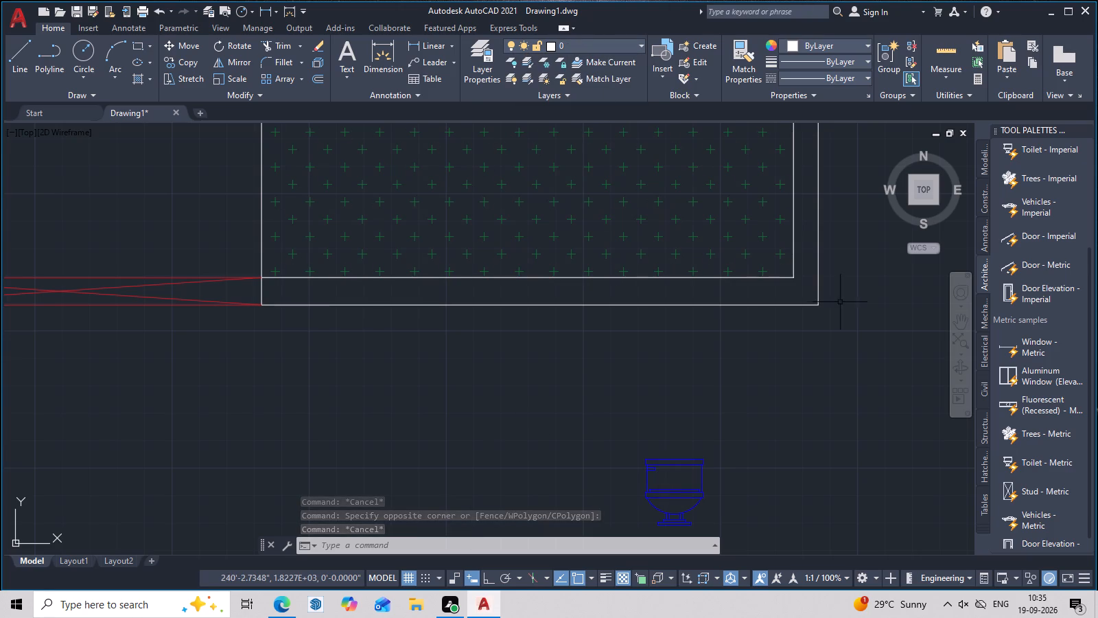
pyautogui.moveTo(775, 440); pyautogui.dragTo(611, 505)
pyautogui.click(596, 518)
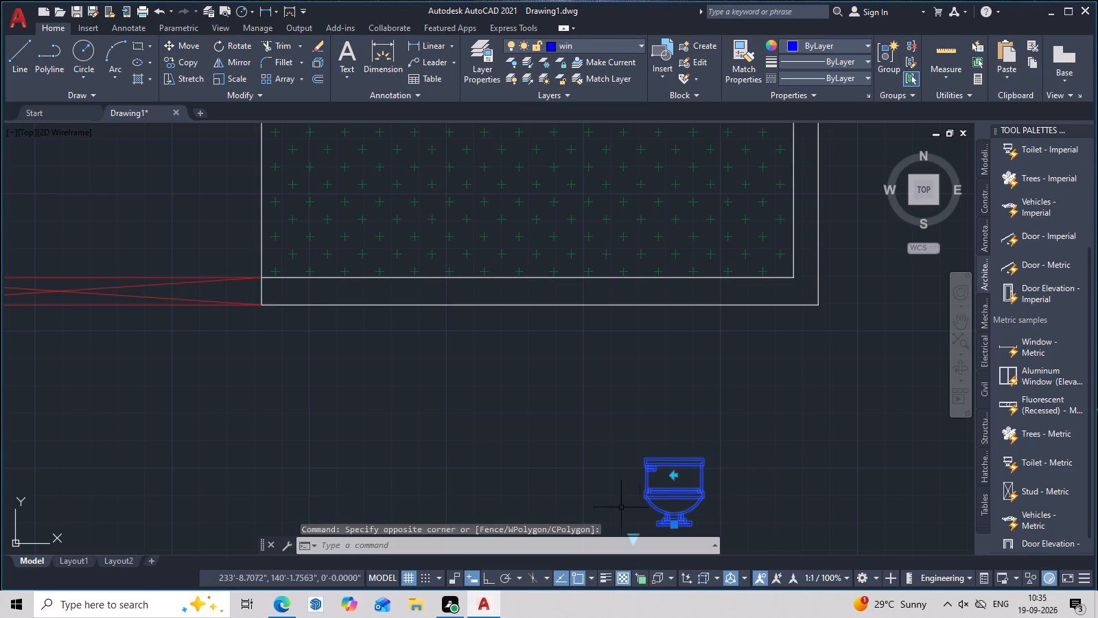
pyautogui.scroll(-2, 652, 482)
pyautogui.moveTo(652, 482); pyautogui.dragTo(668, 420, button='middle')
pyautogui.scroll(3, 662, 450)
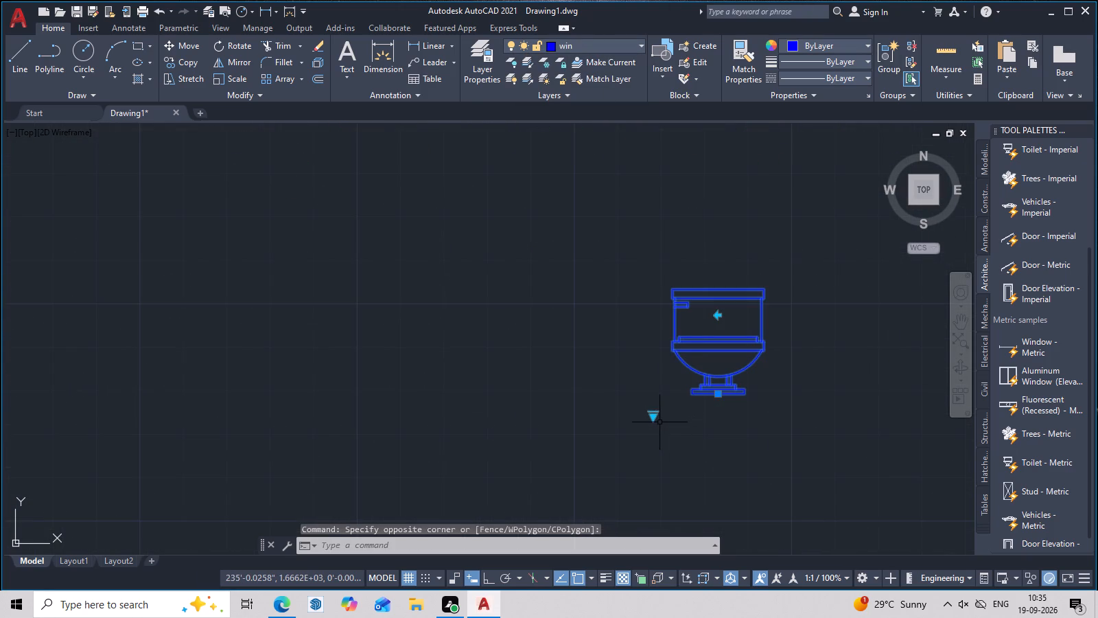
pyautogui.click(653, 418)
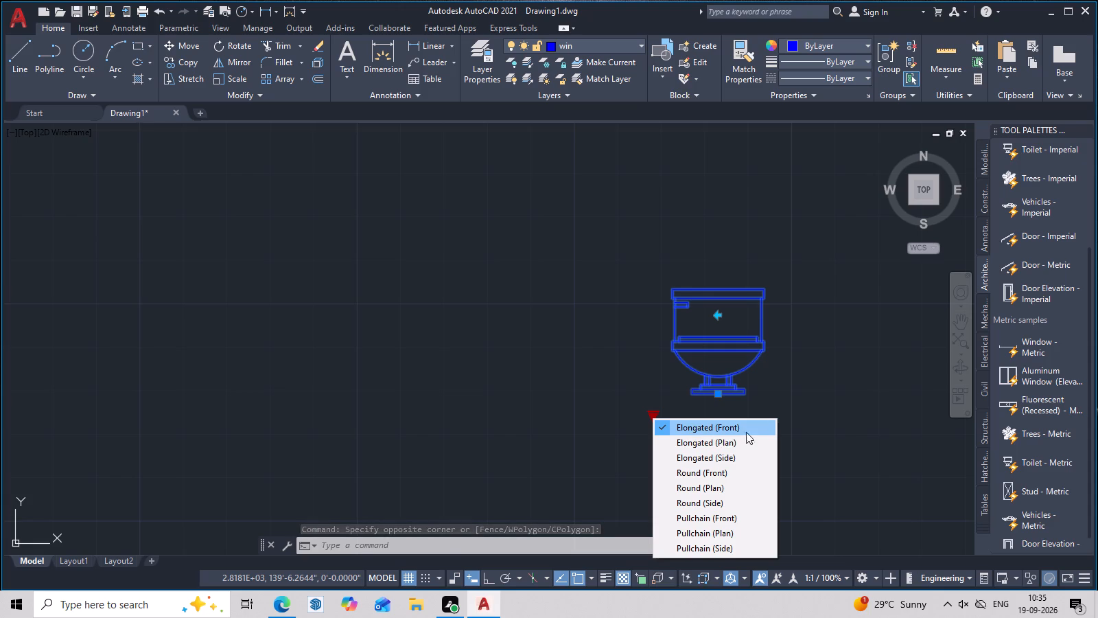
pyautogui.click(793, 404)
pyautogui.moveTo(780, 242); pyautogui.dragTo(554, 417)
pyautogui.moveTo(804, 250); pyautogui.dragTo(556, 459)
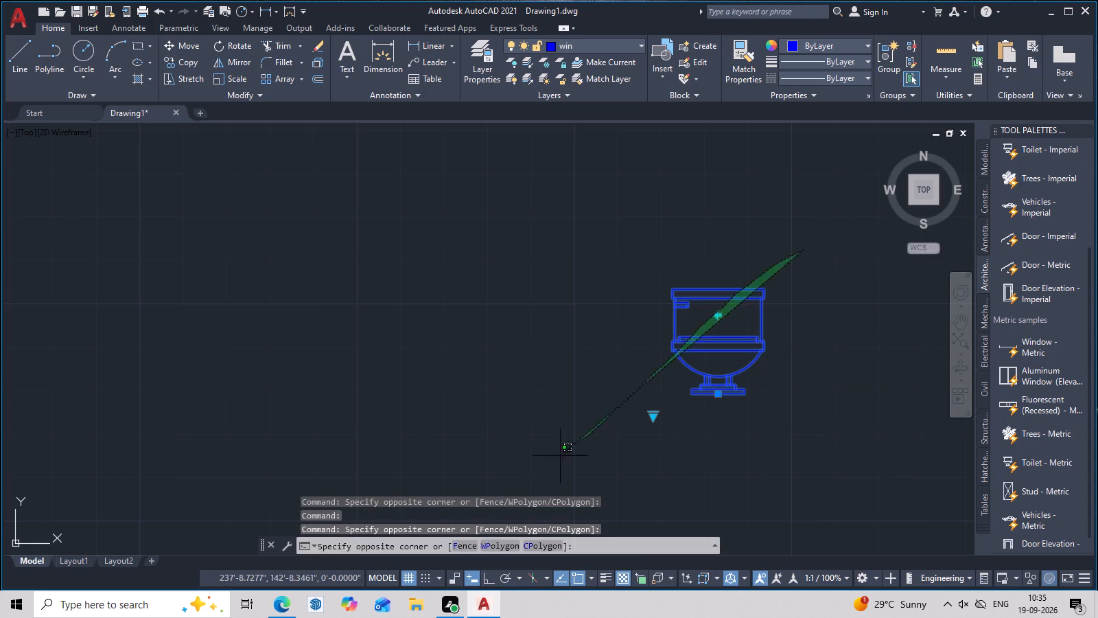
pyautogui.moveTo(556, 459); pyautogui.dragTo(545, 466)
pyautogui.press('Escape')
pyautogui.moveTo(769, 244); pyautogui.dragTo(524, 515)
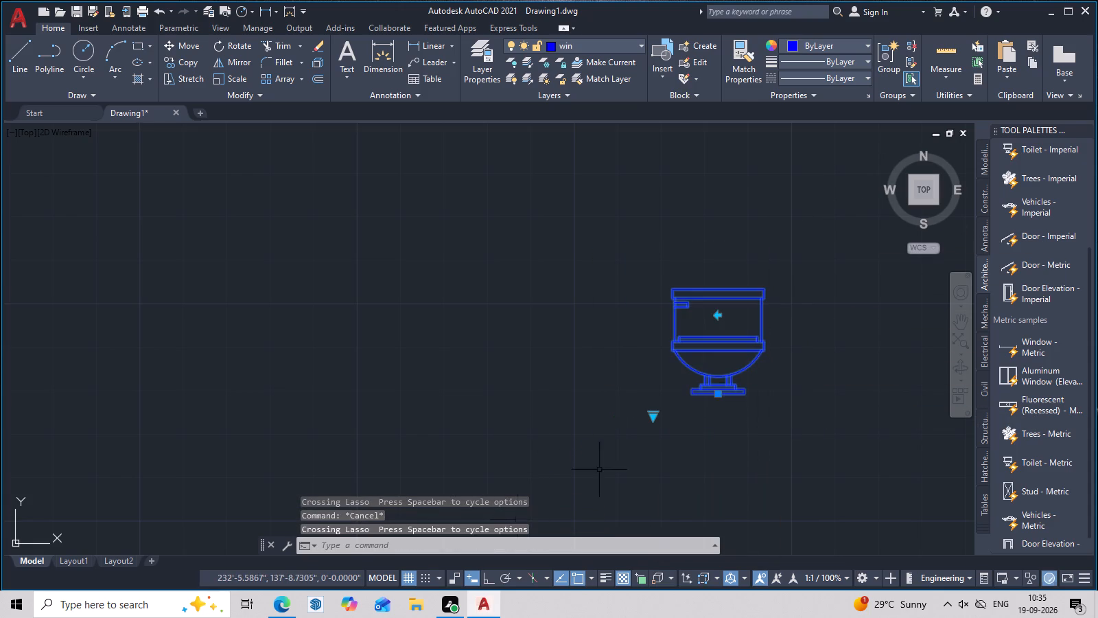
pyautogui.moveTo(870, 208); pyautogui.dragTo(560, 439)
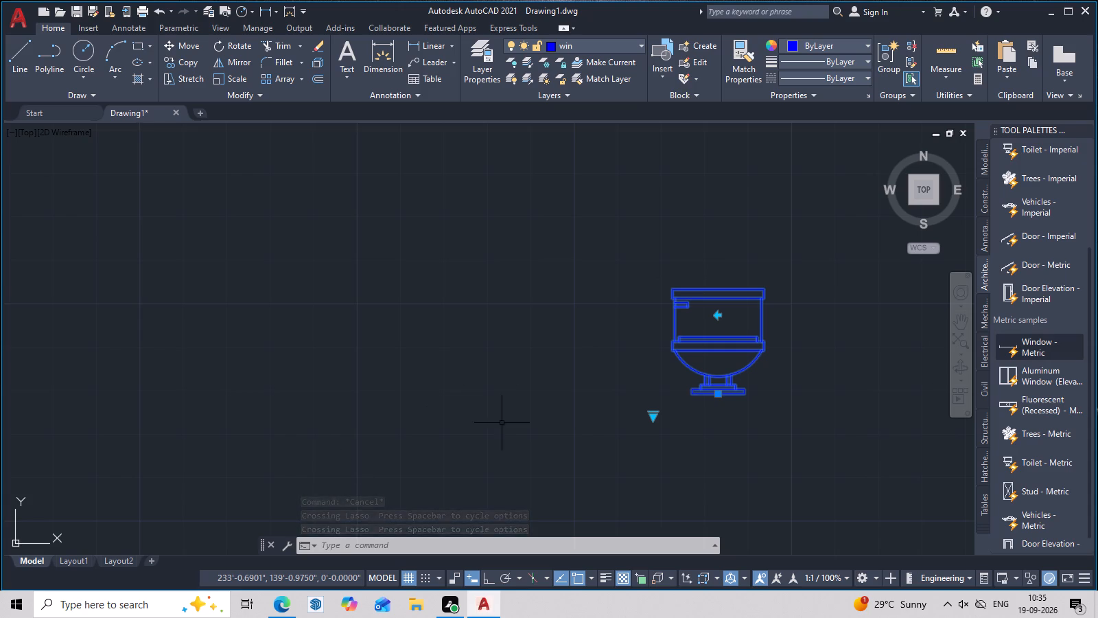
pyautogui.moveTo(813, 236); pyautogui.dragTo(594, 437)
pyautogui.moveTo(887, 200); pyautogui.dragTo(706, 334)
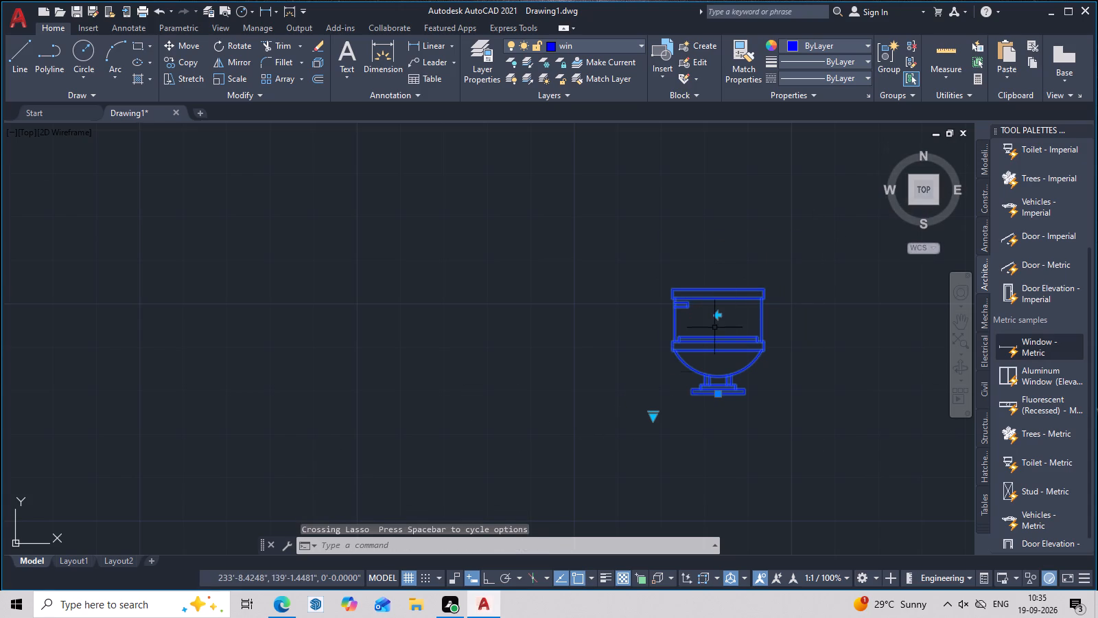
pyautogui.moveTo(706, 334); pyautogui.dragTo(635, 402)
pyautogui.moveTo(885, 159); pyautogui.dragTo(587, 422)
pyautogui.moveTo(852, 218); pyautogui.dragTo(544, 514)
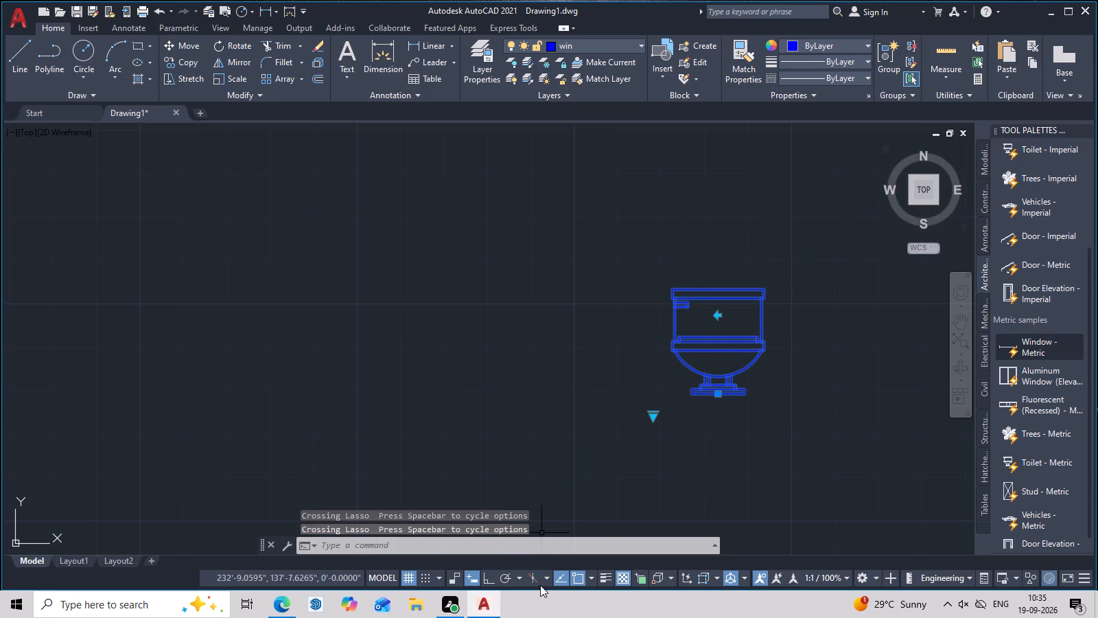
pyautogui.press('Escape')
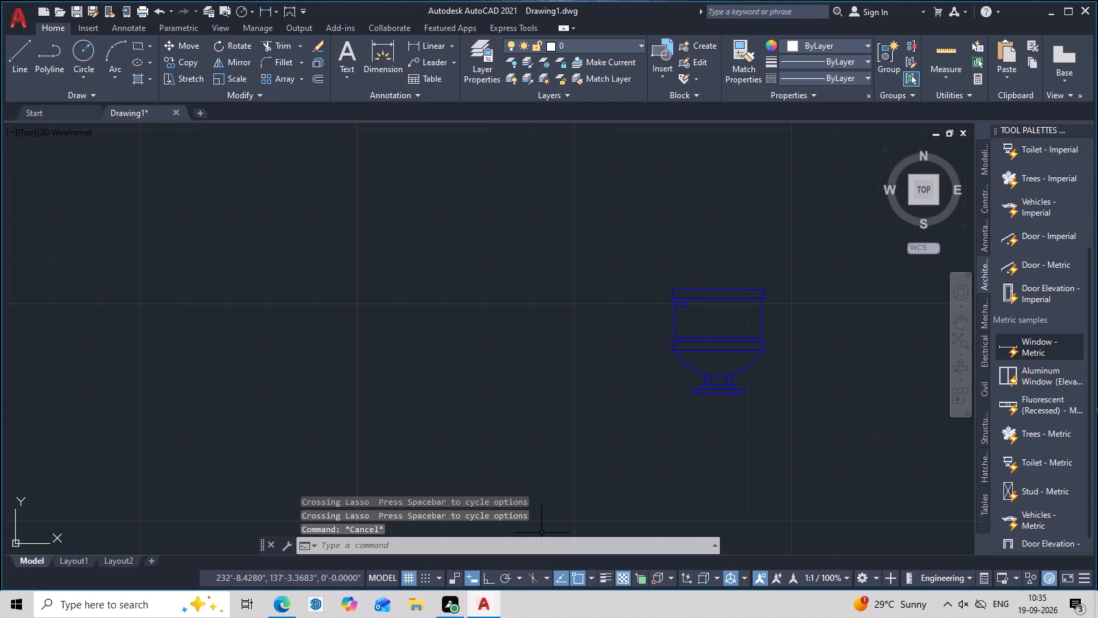
# Delete the blue front-view toilet block south of the hatched strip.
pyautogui.moveTo(872, 223); pyautogui.dragTo(541, 536)
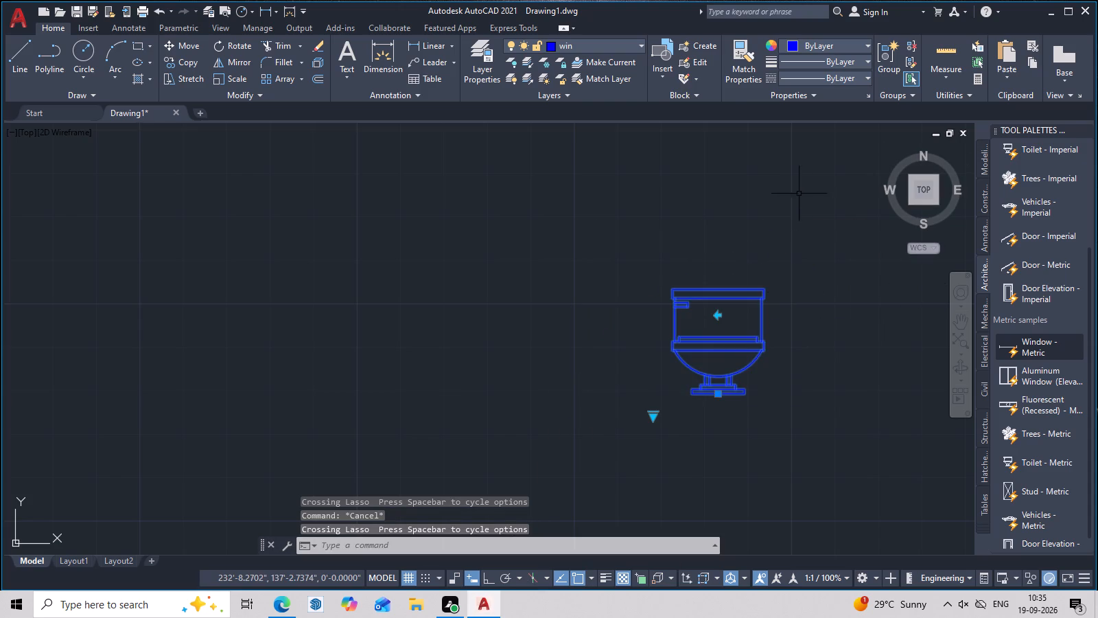
pyautogui.moveTo(779, 206); pyautogui.dragTo(554, 466)
pyautogui.press('Delete')
# Insert a Toilet - Metric block in the empty space outside the house's east wall.
pyautogui.scroll(-2, 515, 281)
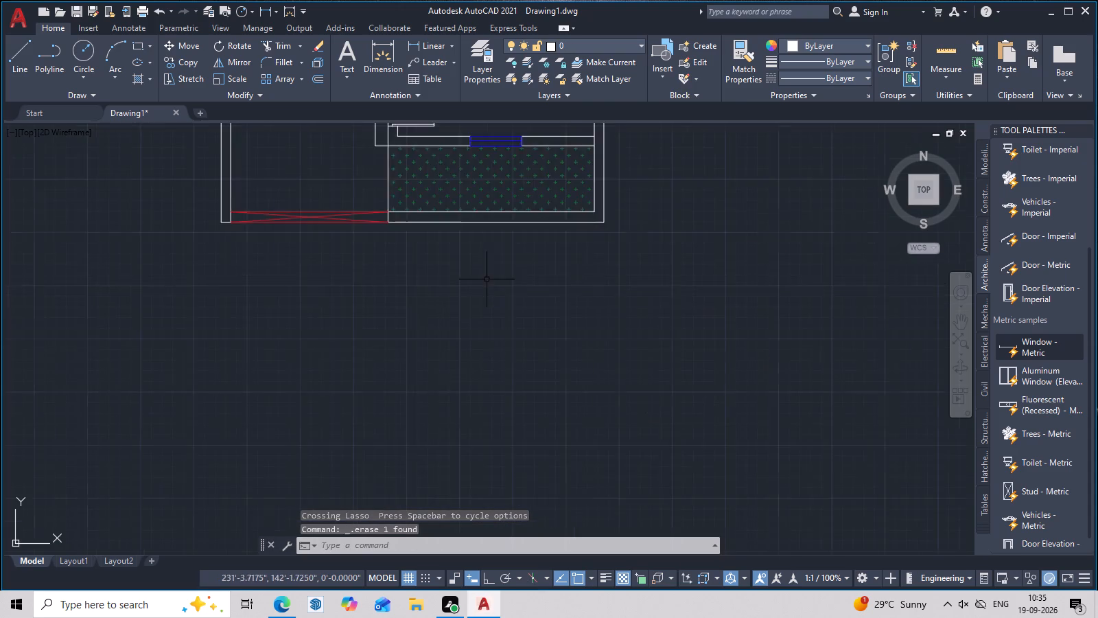
pyautogui.scroll(-5, 487, 279)
pyautogui.moveTo(524, 300); pyautogui.dragTo(608, 496, button='middle')
pyautogui.scroll(3, 585, 308)
pyautogui.moveTo(620, 404); pyautogui.dragTo(655, 218, button='middle')
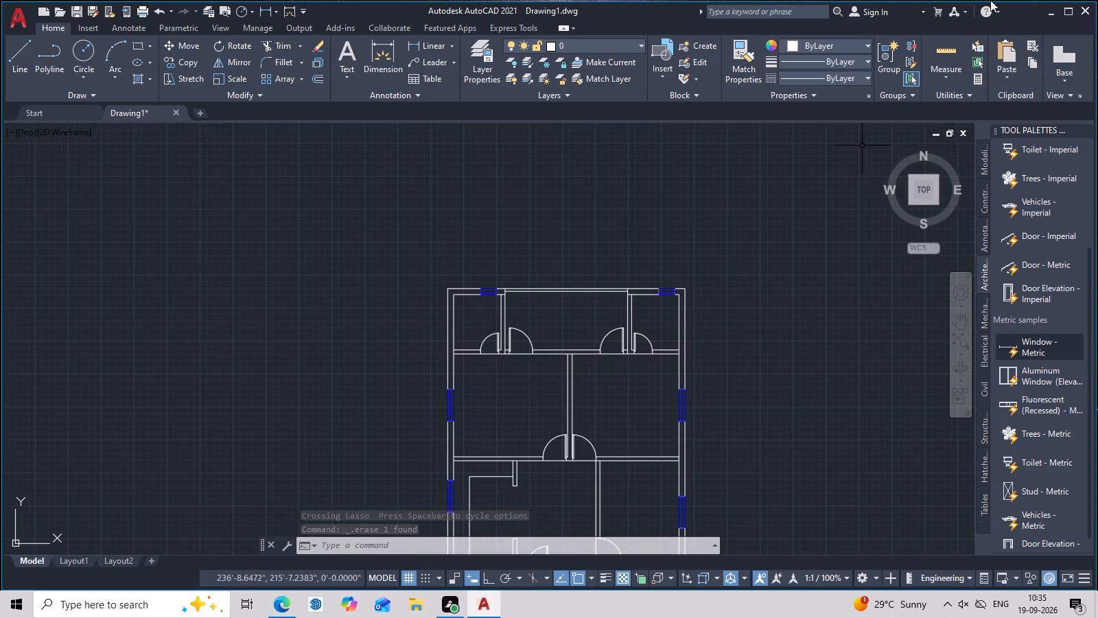
pyautogui.moveTo(1019, 462); pyautogui.dragTo(953, 457)
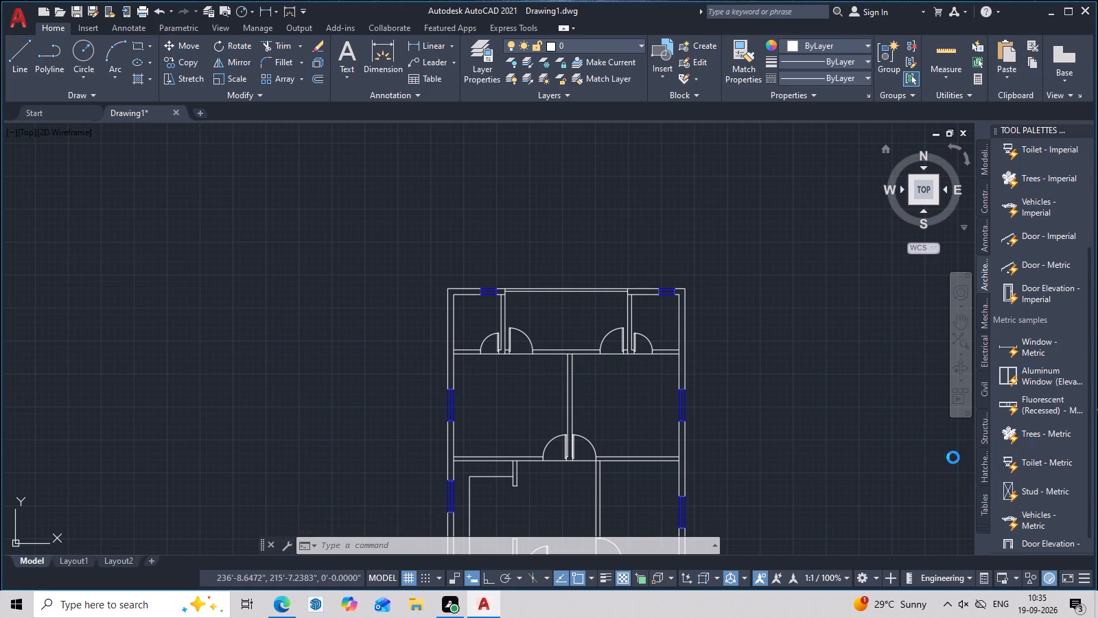
pyautogui.moveTo(953, 457); pyautogui.dragTo(819, 418)
# Switch the new toilet block's view to Elongated (Plan).
pyautogui.scroll(3, 801, 412)
pyautogui.click(889, 396)
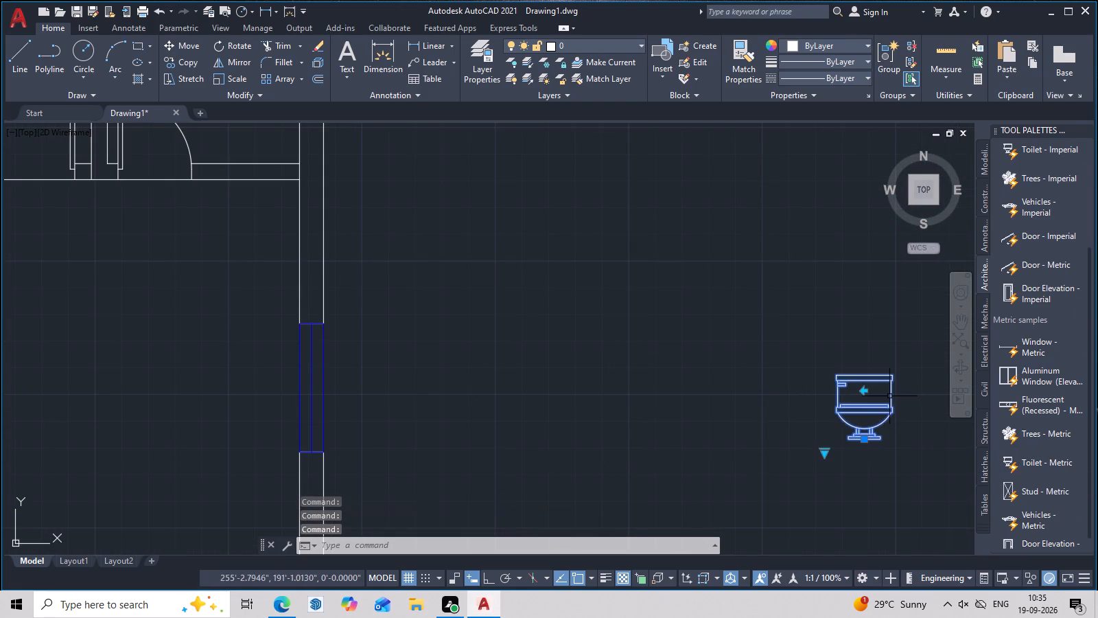
pyautogui.click(826, 457)
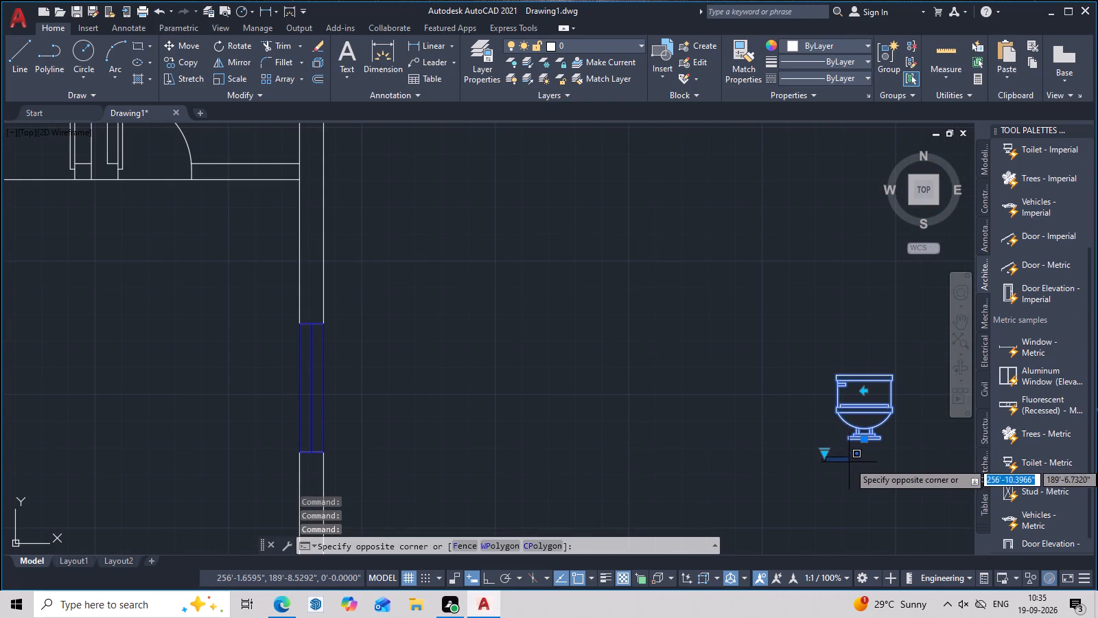
pyautogui.click(826, 454)
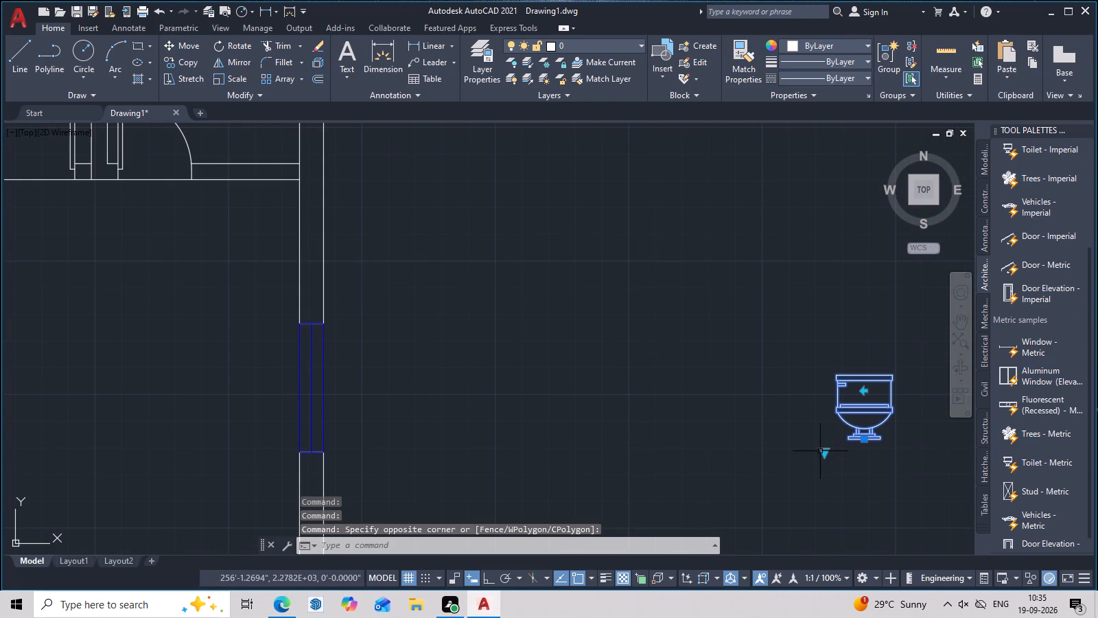
pyautogui.click(824, 458)
pyautogui.click(824, 453)
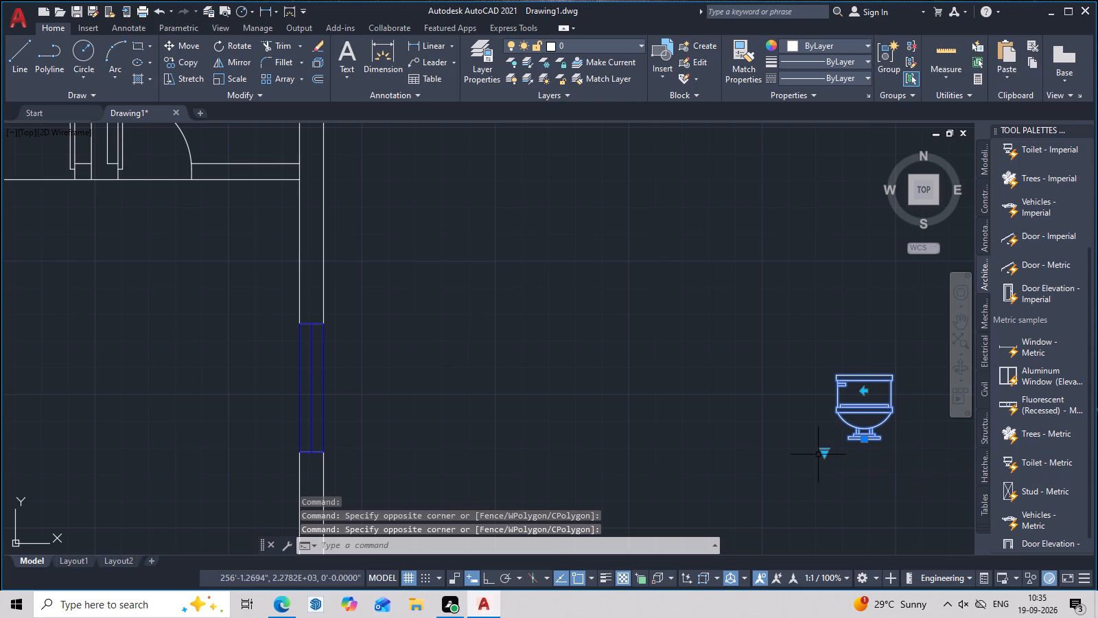
pyautogui.click(826, 453)
pyautogui.click(883, 340)
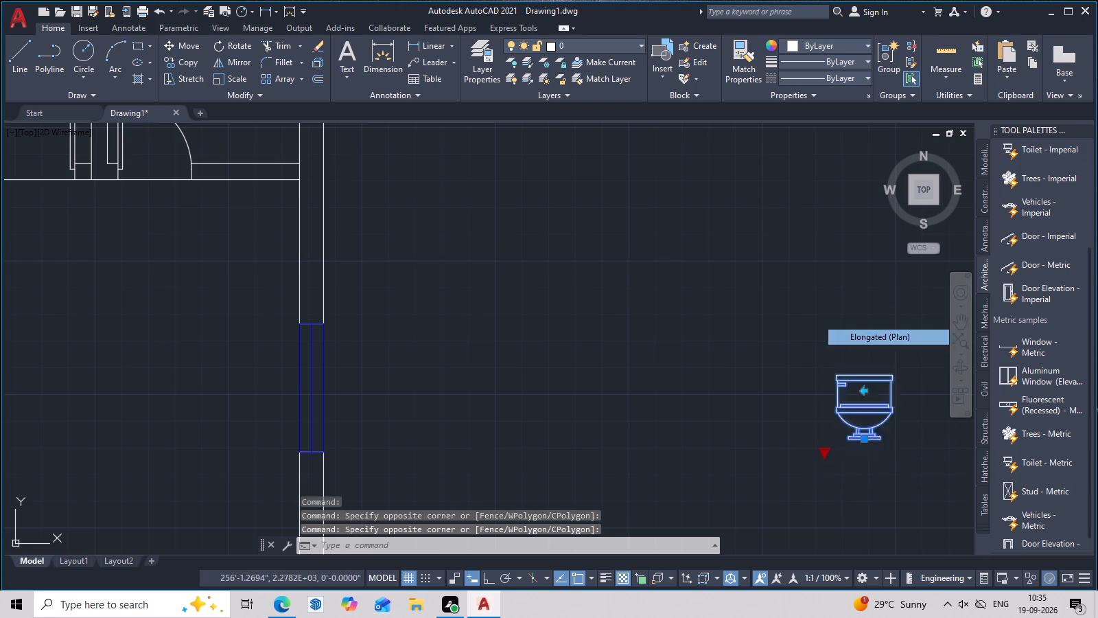
pyautogui.moveTo(890, 483); pyautogui.dragTo(893, 474, button='middle')
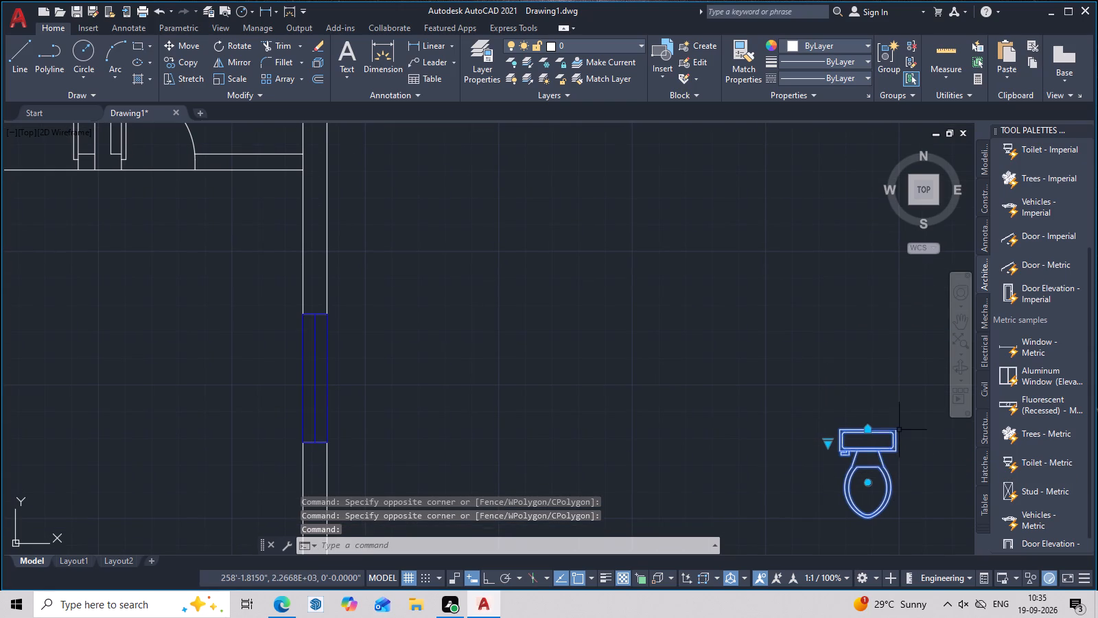
pyautogui.press('Escape')
# Copy the plan-view toilet to a free spot northwest of it, still outside the east wall.
pyautogui.moveTo(915, 417); pyautogui.dragTo(780, 512)
pyautogui.click(771, 518)
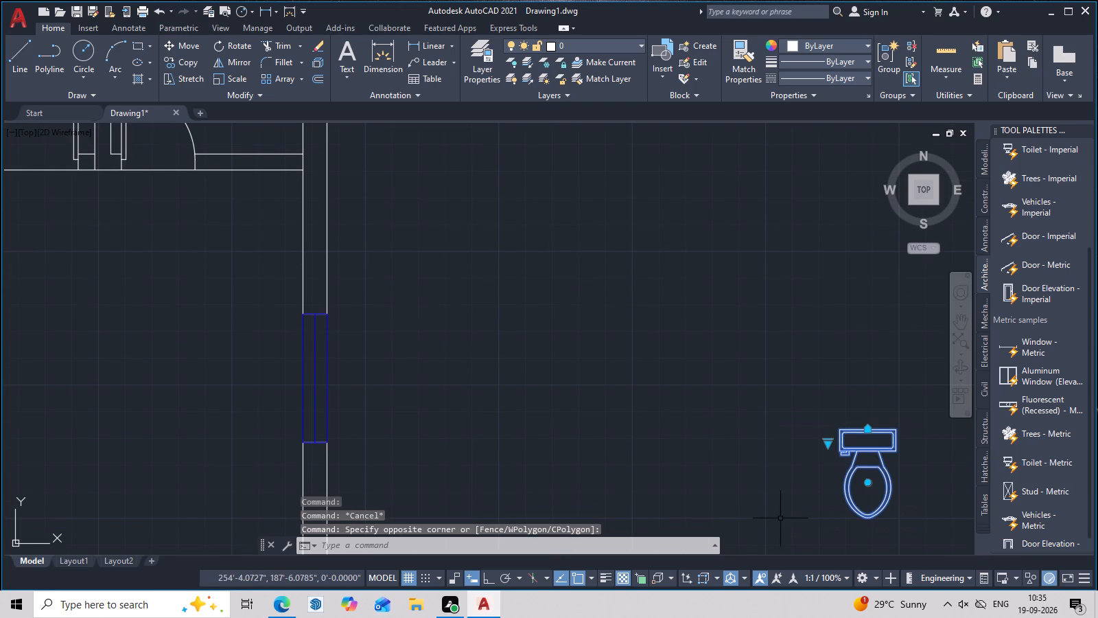
pyautogui.write('co')
pyautogui.press('space')
pyautogui.click(834, 445)
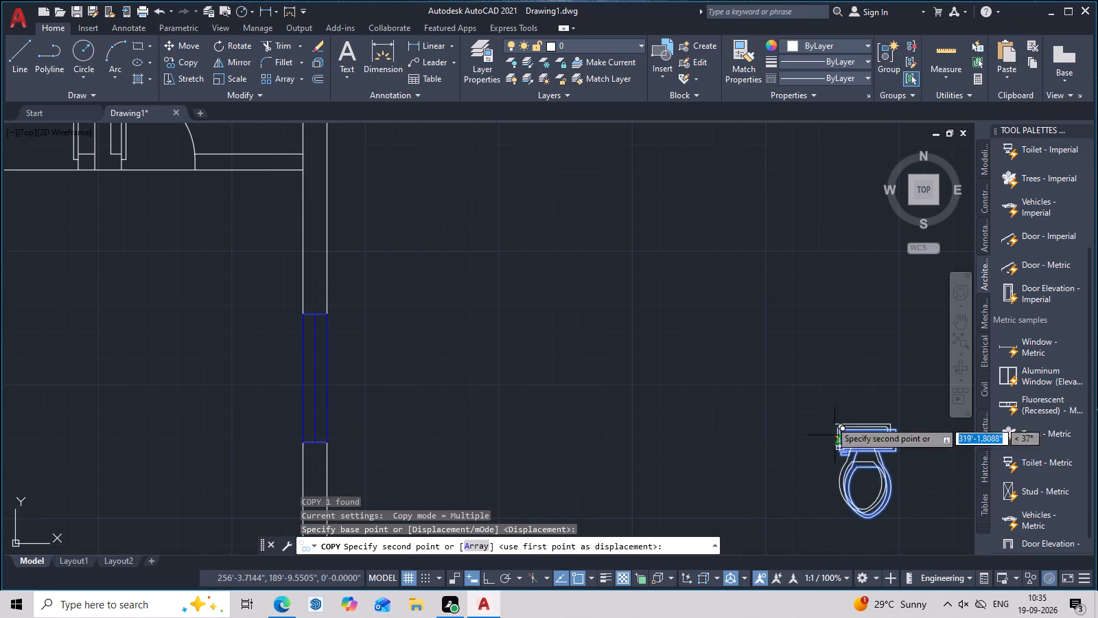
pyautogui.click(644, 323)
pyautogui.press('Escape')
# Rotate the copied toilet 90 degrees counterclockwise about its tank's corner so the bowl points east.
pyautogui.moveTo(765, 237); pyautogui.dragTo(607, 419)
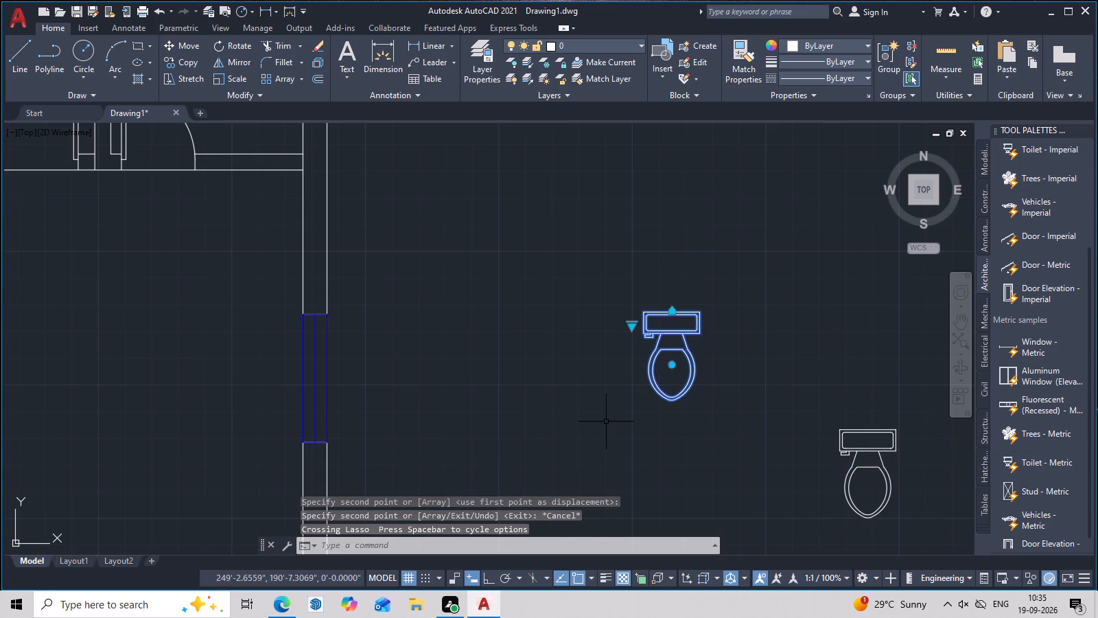
pyautogui.write('ro')
pyautogui.press('space')
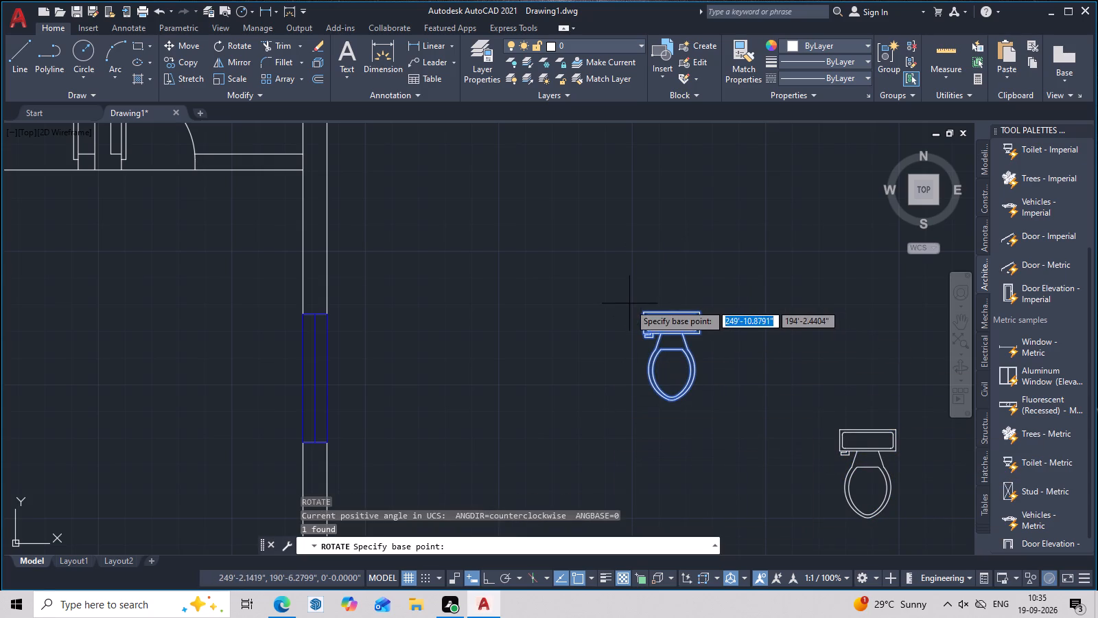
pyautogui.click(643, 311)
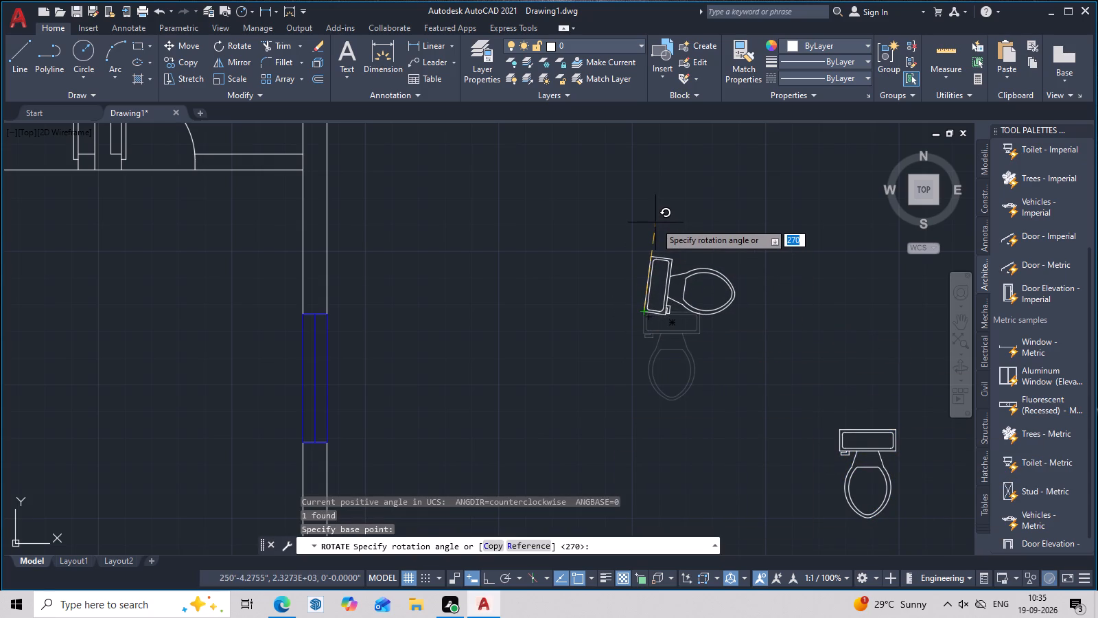
pyautogui.press('F8')
pyautogui.click(655, 222)
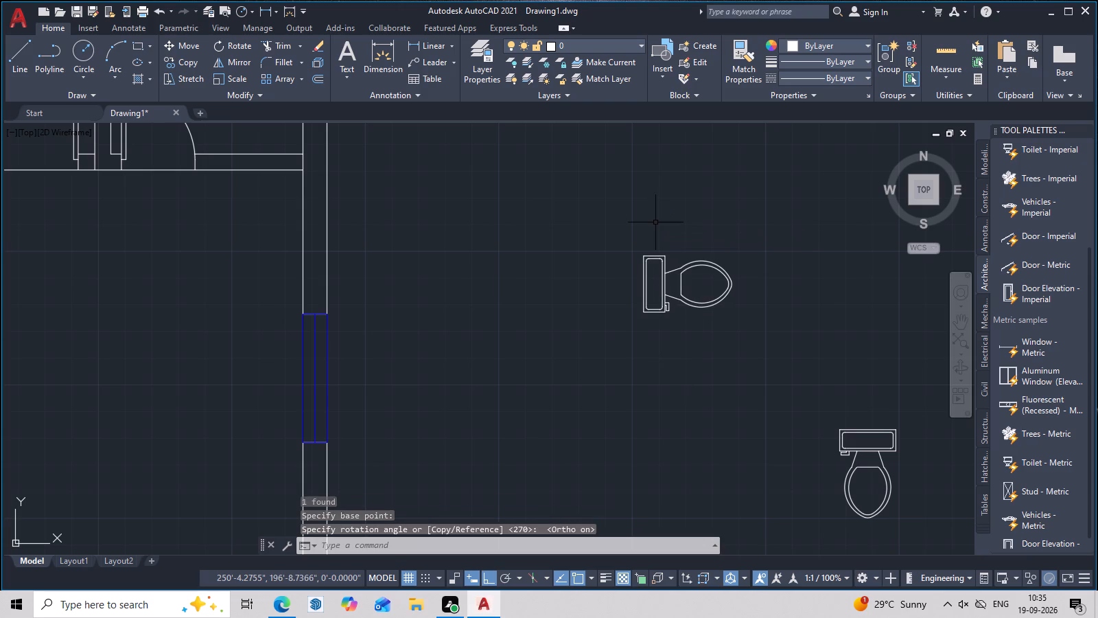
pyautogui.press('Escape')
# Copy the rotated toilet by its tank's back midpoint onto the inner face of the northwest corner room's west wall.
pyautogui.moveTo(751, 205); pyautogui.dragTo(583, 372)
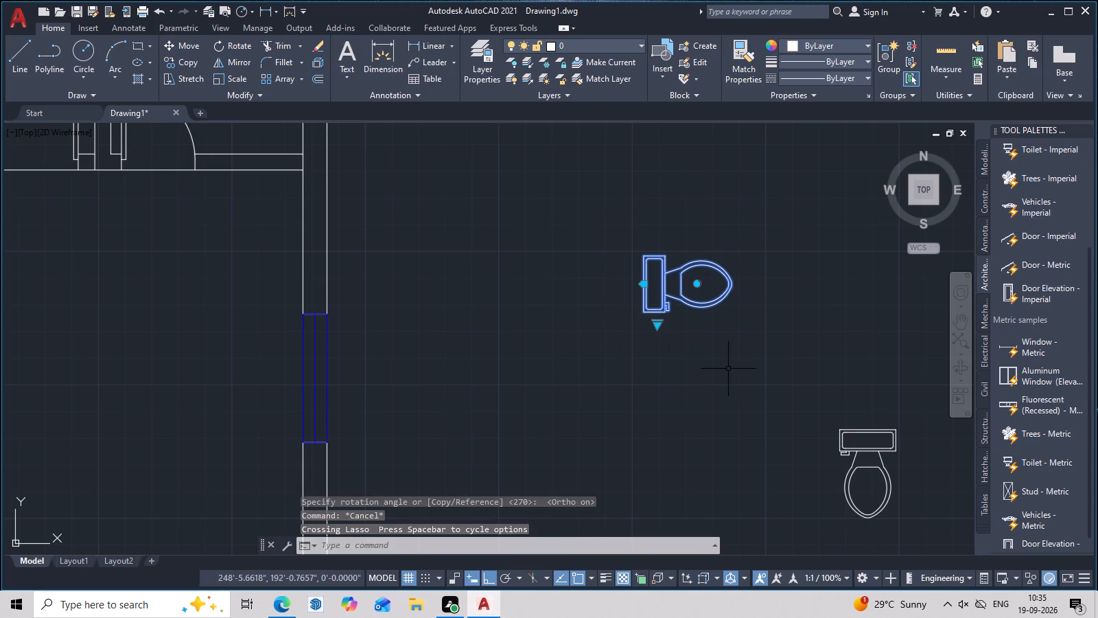
pyautogui.write('co')
pyautogui.press('space')
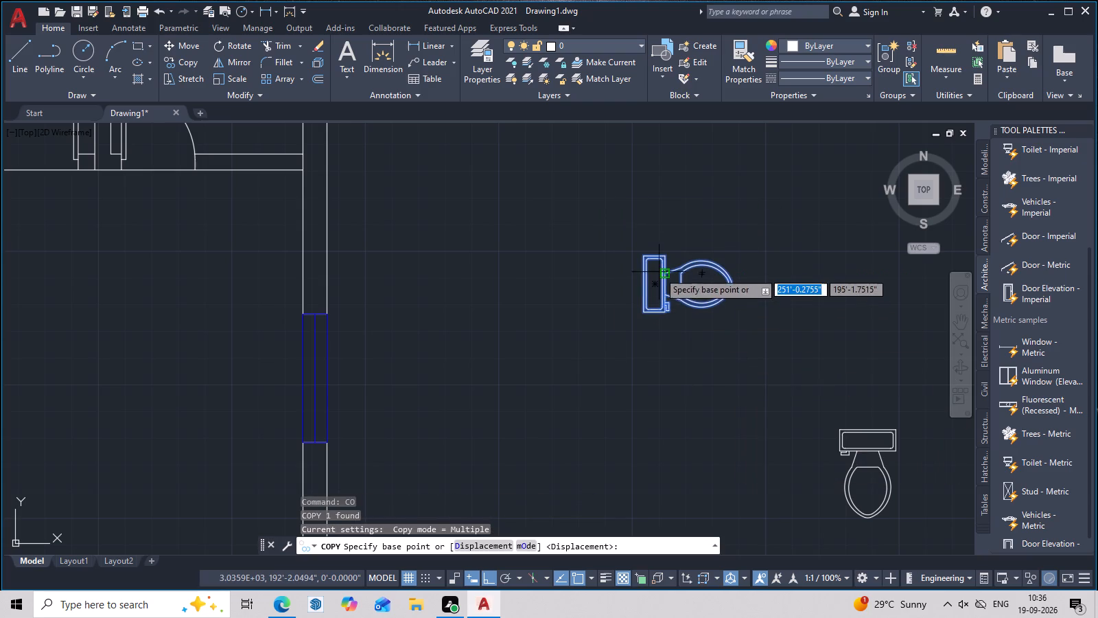
pyautogui.scroll(2, 650, 275)
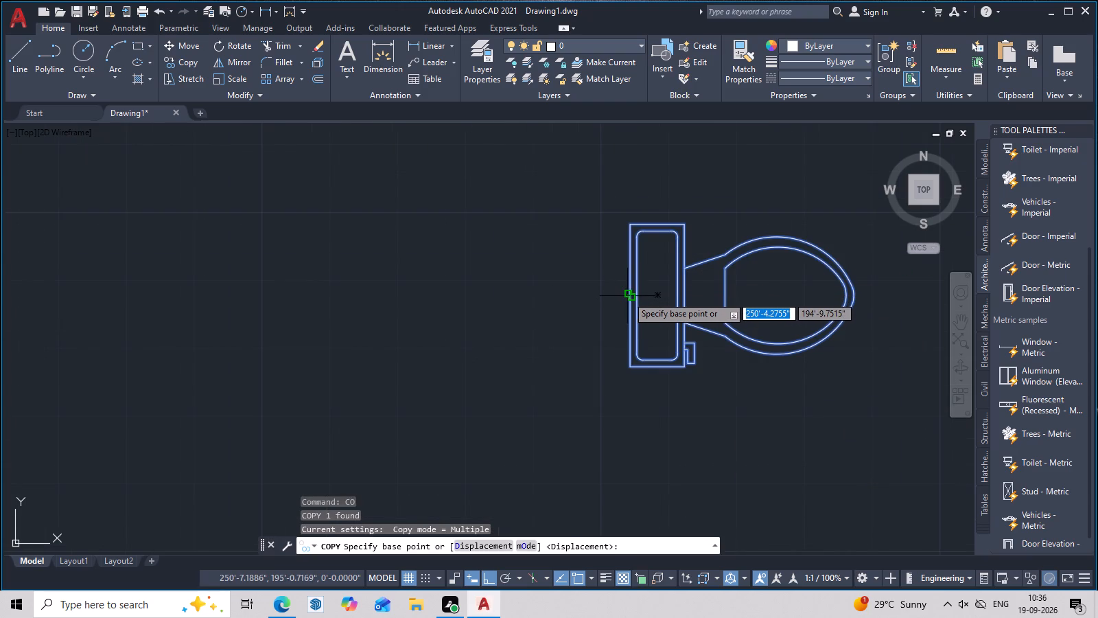
pyautogui.click(627, 296)
pyautogui.scroll(-3, 484, 376)
pyautogui.moveTo(504, 382); pyautogui.dragTo(853, 433, button='middle')
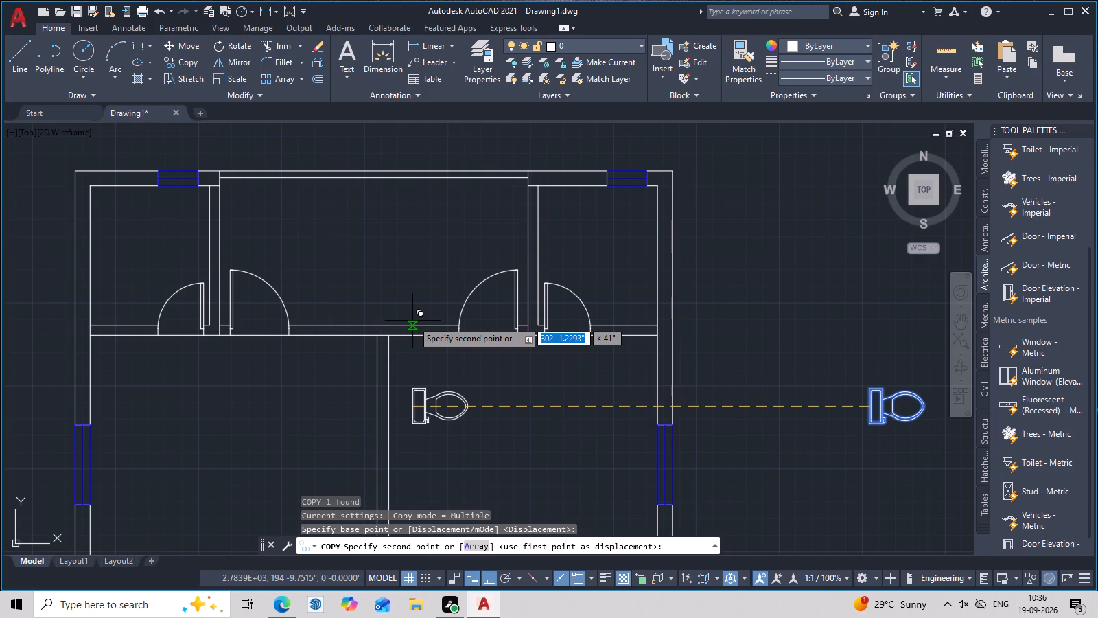
pyautogui.press('F8')
pyautogui.moveTo(430, 328); pyautogui.dragTo(638, 450, button='middle')
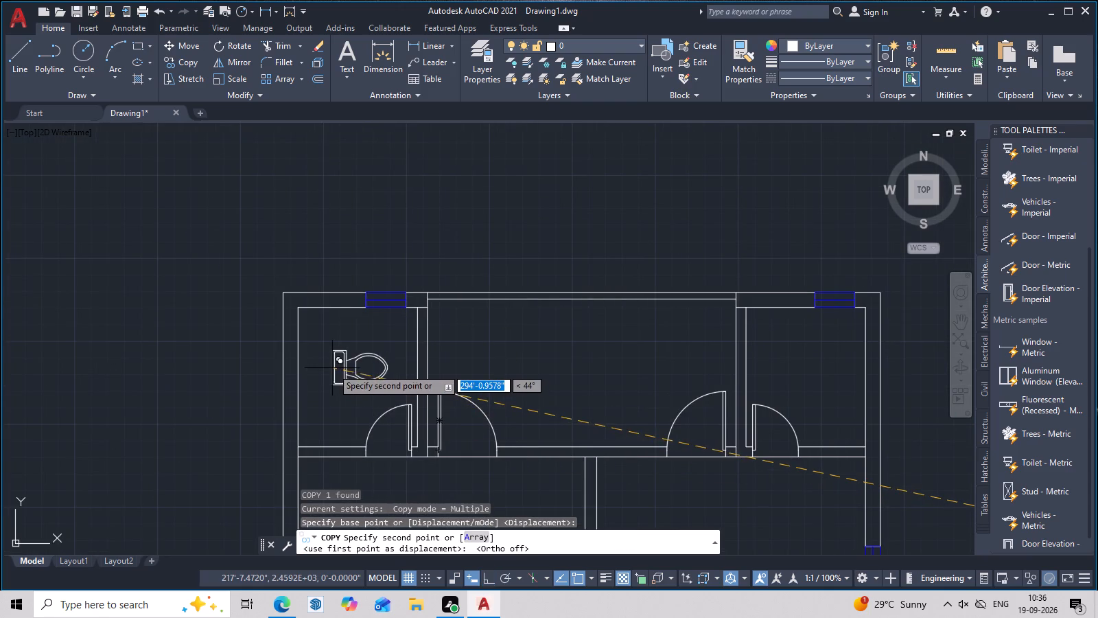
pyautogui.moveTo(346, 371); pyautogui.dragTo(450, 404, button='middle')
pyautogui.scroll(3, 401, 401)
pyautogui.click(397, 397)
pyautogui.scroll(-2, 451, 389)
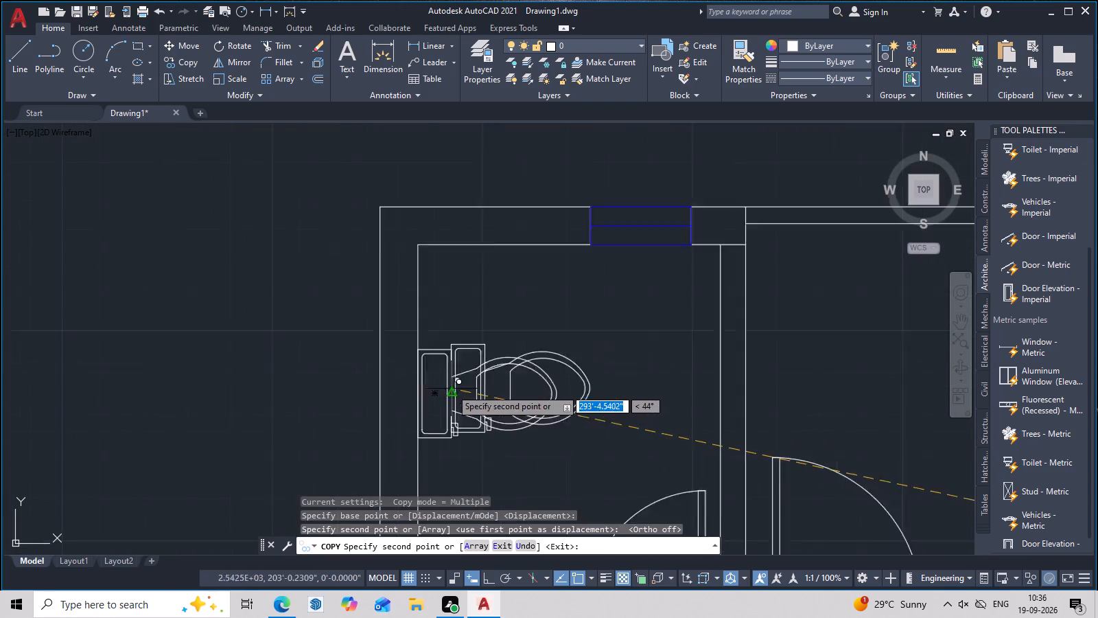
pyautogui.scroll(-4, 451, 389)
pyautogui.moveTo(537, 407); pyautogui.dragTo(536, 470, button='middle')
pyautogui.moveTo(612, 469); pyautogui.dragTo(633, 445, button='middle')
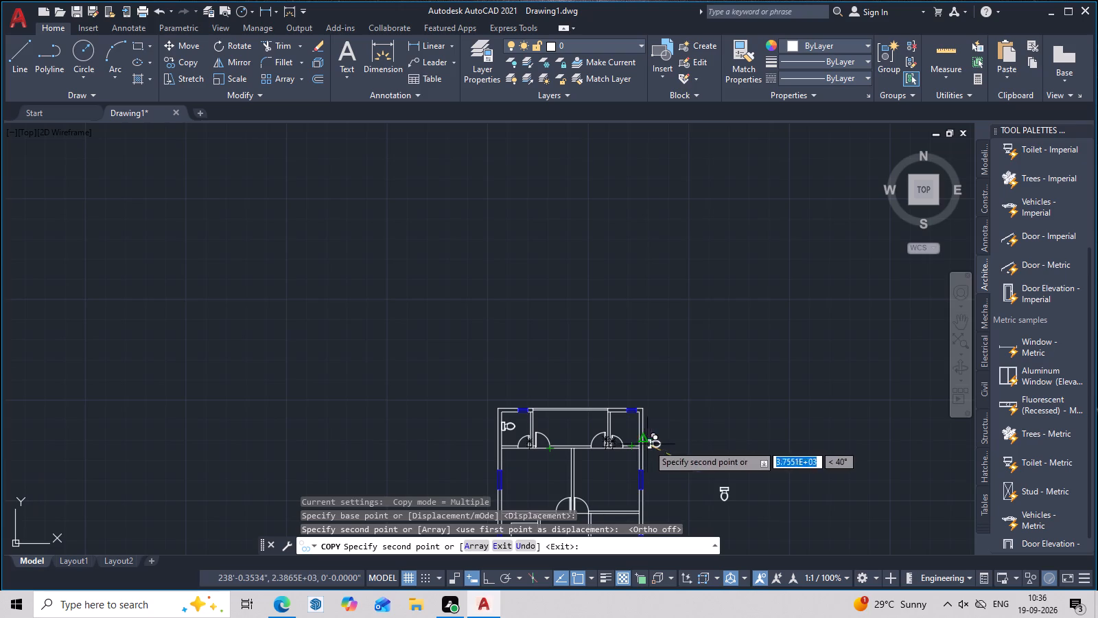
pyautogui.scroll(3, 653, 443)
pyautogui.press('Escape')
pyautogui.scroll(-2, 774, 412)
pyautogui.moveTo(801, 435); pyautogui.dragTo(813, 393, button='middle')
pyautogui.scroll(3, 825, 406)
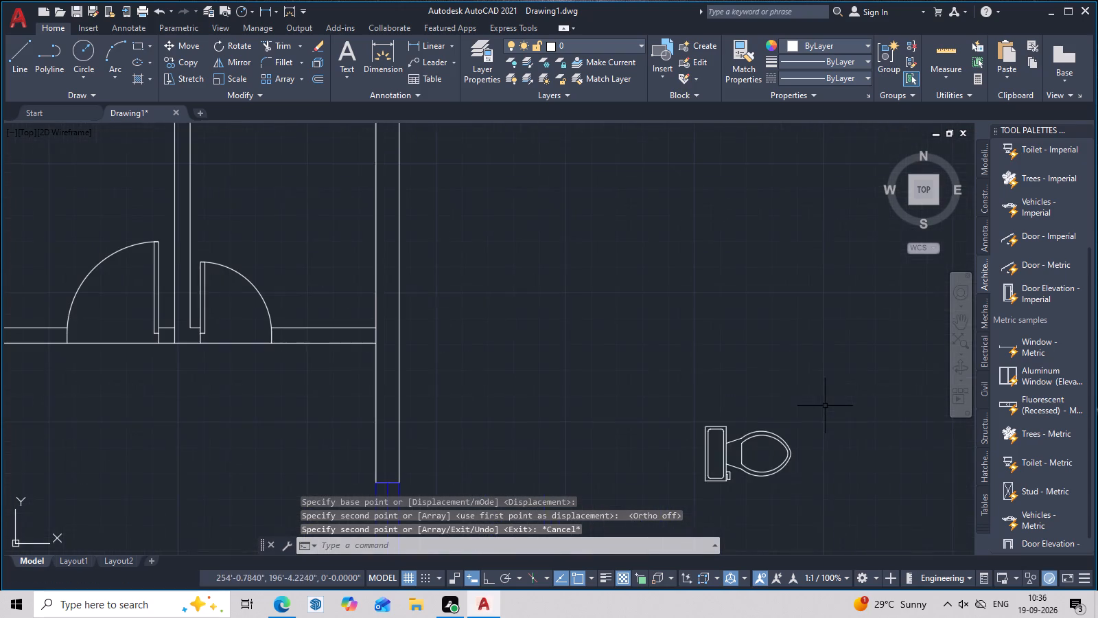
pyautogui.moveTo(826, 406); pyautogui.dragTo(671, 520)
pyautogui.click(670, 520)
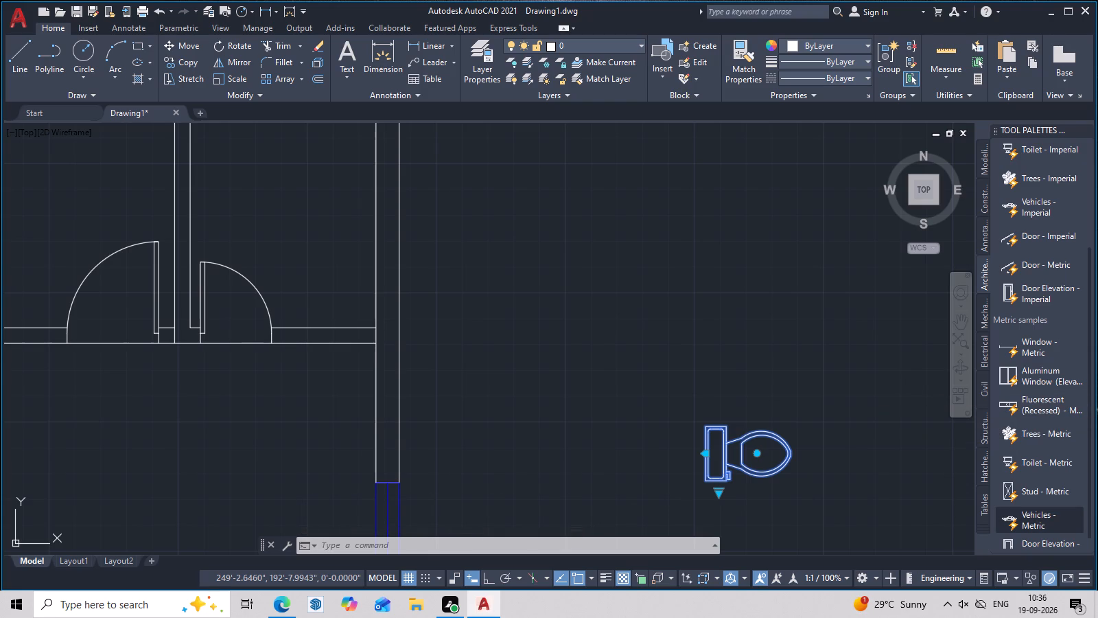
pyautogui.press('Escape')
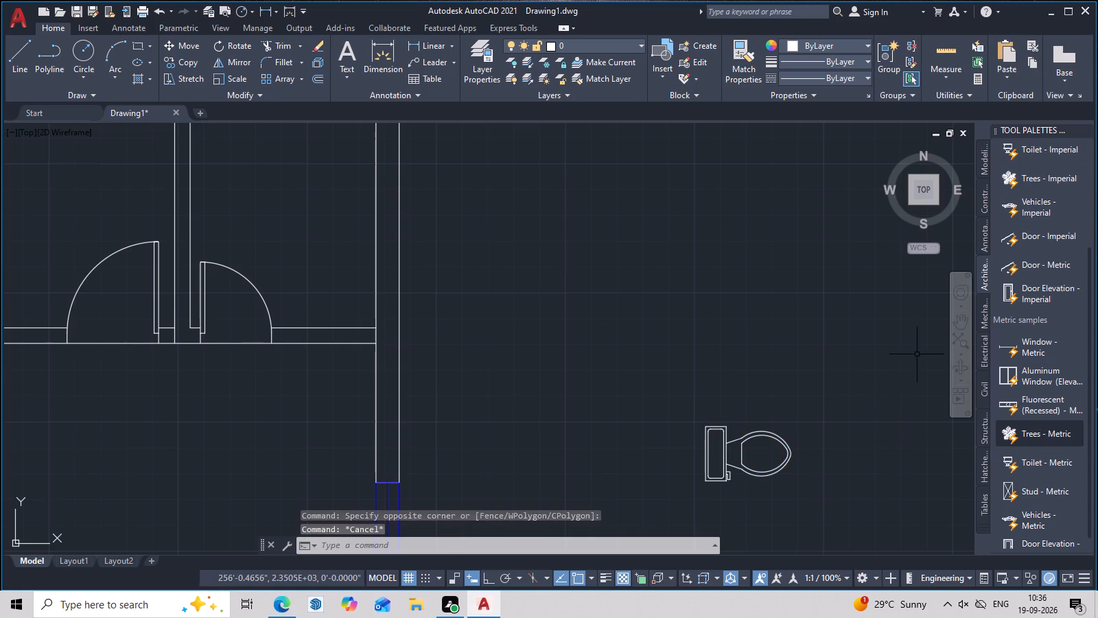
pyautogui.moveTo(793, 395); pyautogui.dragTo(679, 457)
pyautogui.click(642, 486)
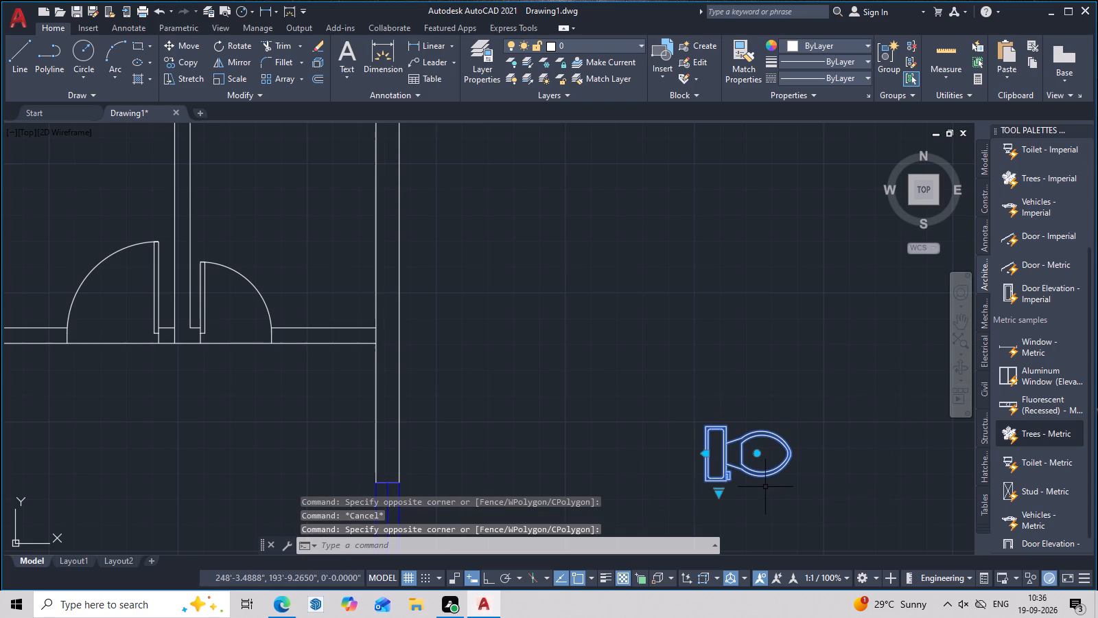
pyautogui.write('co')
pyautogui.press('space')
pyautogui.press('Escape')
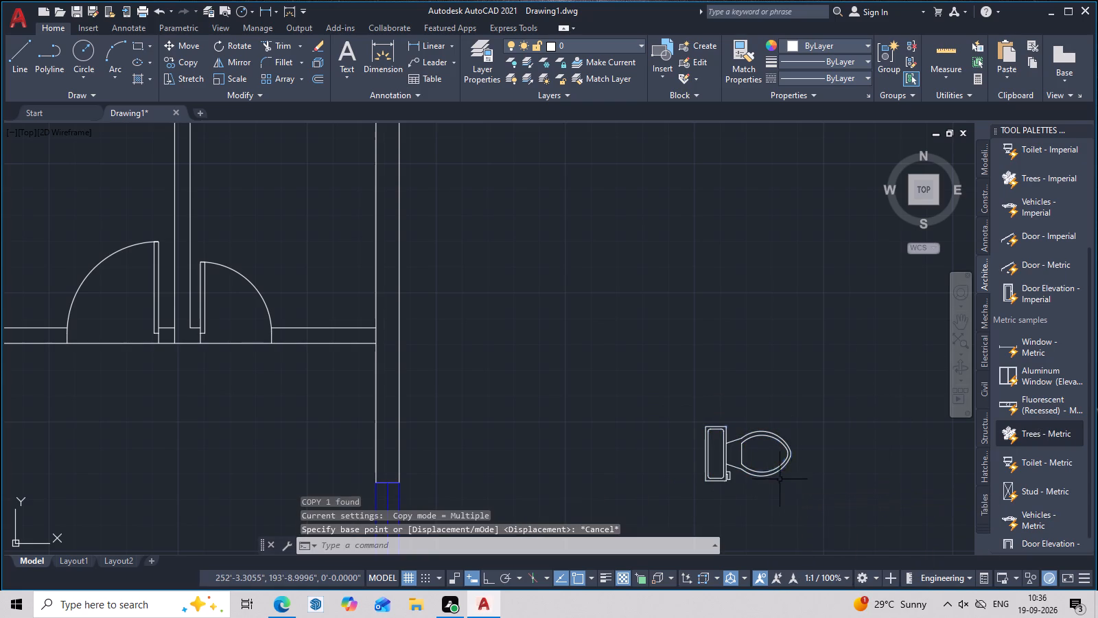
# Rotate the east-facing toilet outside the east wall 90 degrees clockwise about its tank's corner so the bowl points south.
pyautogui.moveTo(767, 415); pyautogui.dragTo(640, 500)
pyautogui.click(629, 507)
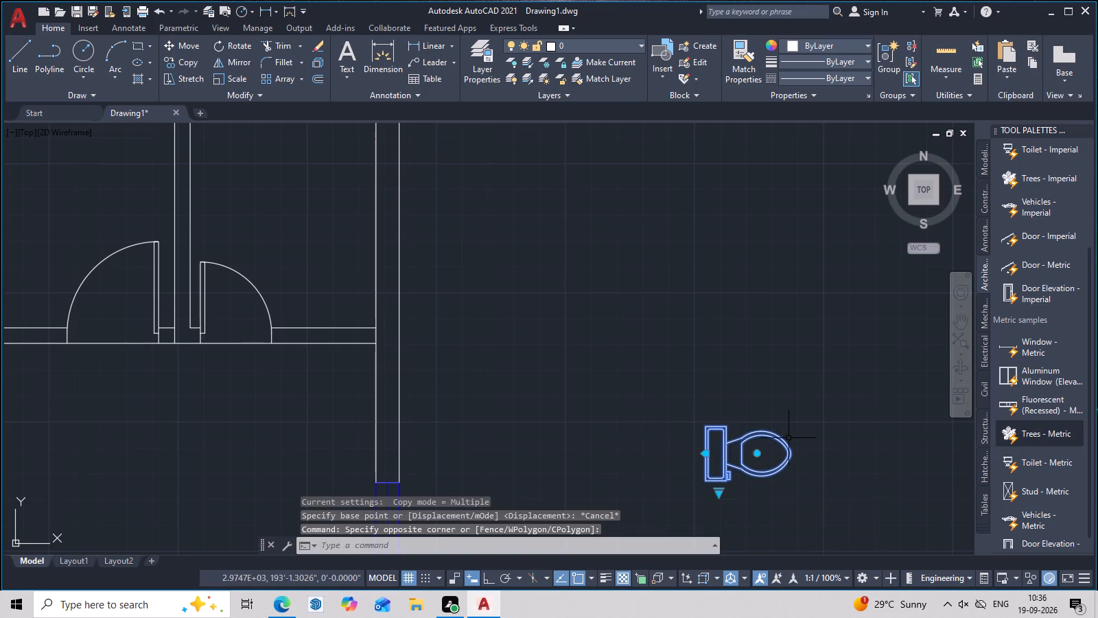
pyautogui.write('ro')
pyautogui.press('space')
pyautogui.click(725, 420)
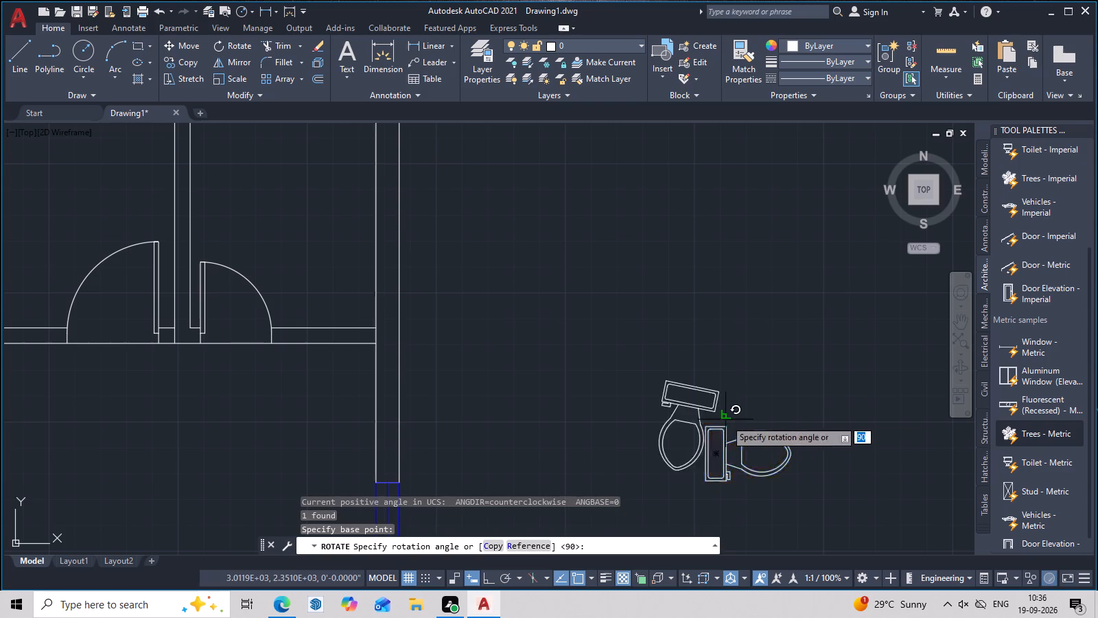
pyautogui.press('F8')
pyautogui.click(723, 518)
# Copy the rotated toilet by its tank's back midpoint onto the inner face of the northeast corner room's north wall.
pyautogui.moveTo(717, 382); pyautogui.dragTo(635, 481)
pyautogui.click(622, 496)
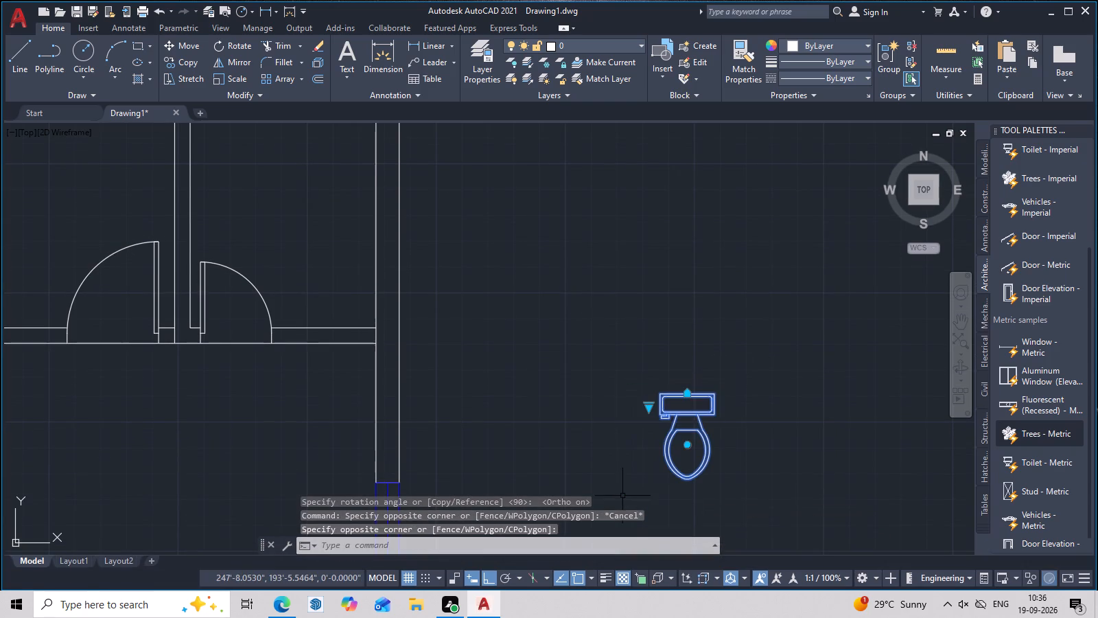
pyautogui.press('c')
pyautogui.press('o')
pyautogui.press('space')
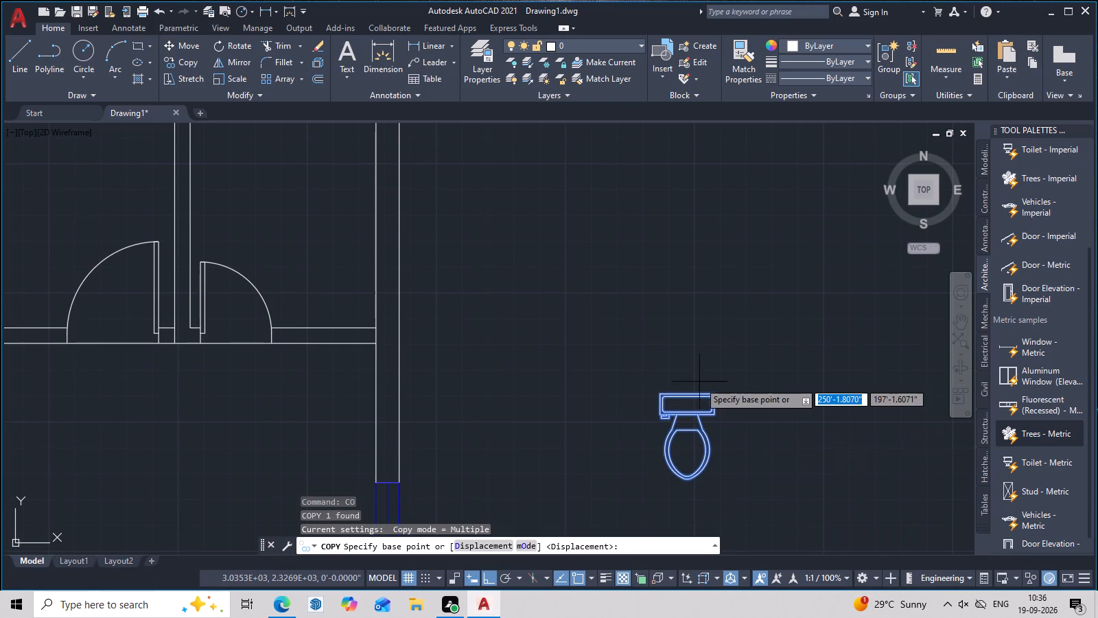
pyautogui.click(686, 392)
pyautogui.scroll(-3, 509, 343)
pyautogui.moveTo(511, 339); pyautogui.dragTo(585, 473, button='middle')
pyautogui.scroll(3, 502, 390)
pyautogui.press('F8')
pyautogui.moveTo(563, 417); pyautogui.dragTo(596, 309, button='middle')
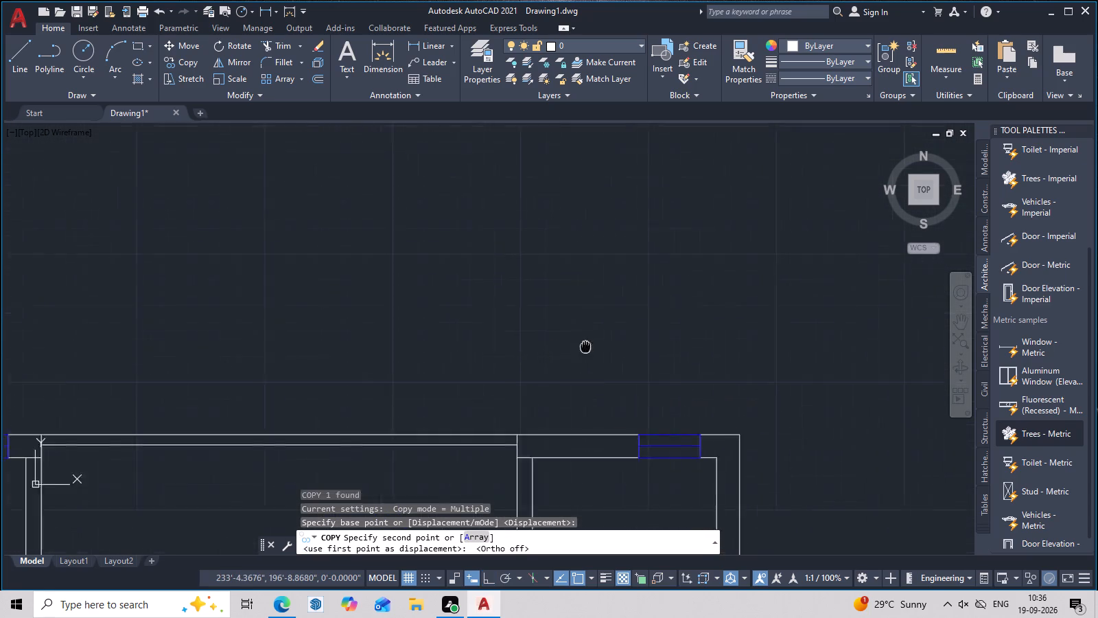
pyautogui.moveTo(596, 309); pyautogui.dragTo(637, 135, button='middle')
pyautogui.scroll(2, 651, 248)
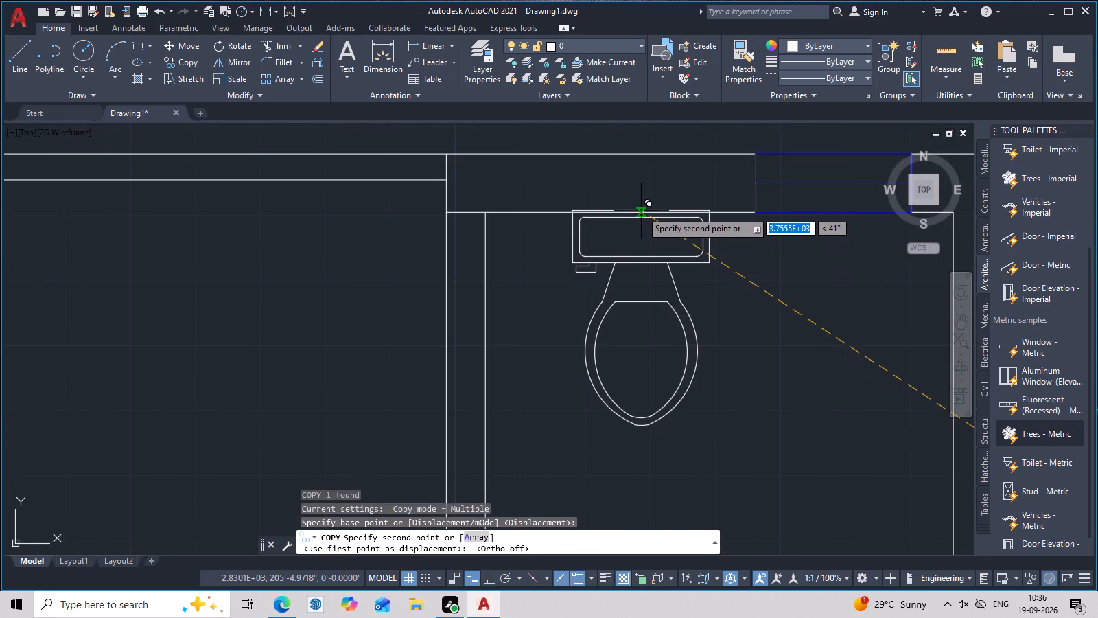
pyautogui.click(641, 213)
pyautogui.press('Escape')
# Rotate the easternmost spare toilet outside the house 180 degrees about a point just east of it so the bowl points north.
pyautogui.scroll(-6, 657, 256)
pyautogui.moveTo(668, 307); pyautogui.dragTo(684, 257, button='middle')
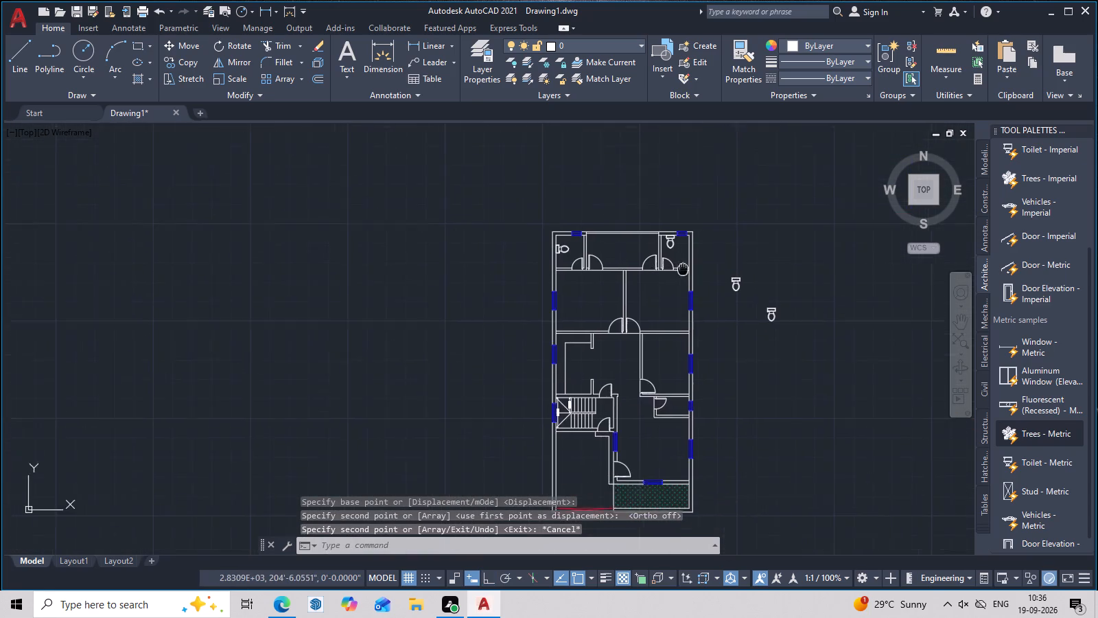
pyautogui.moveTo(684, 257); pyautogui.dragTo(686, 251, button='middle')
pyautogui.scroll(2, 668, 253)
pyautogui.moveTo(671, 278); pyautogui.dragTo(700, 369, button='middle')
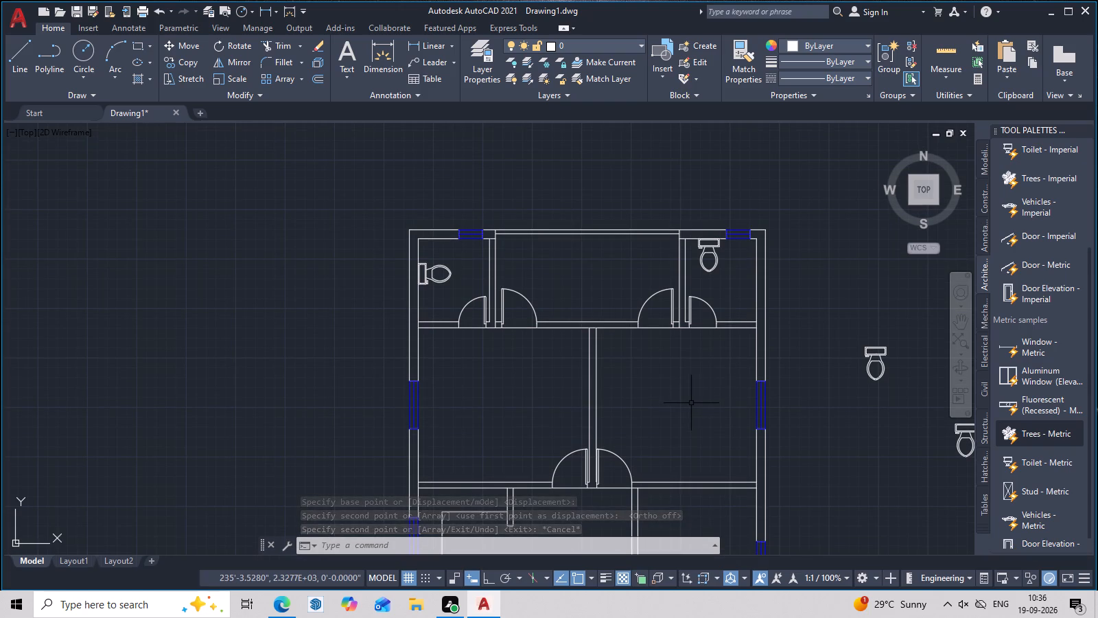
pyautogui.scroll(-2, 635, 387)
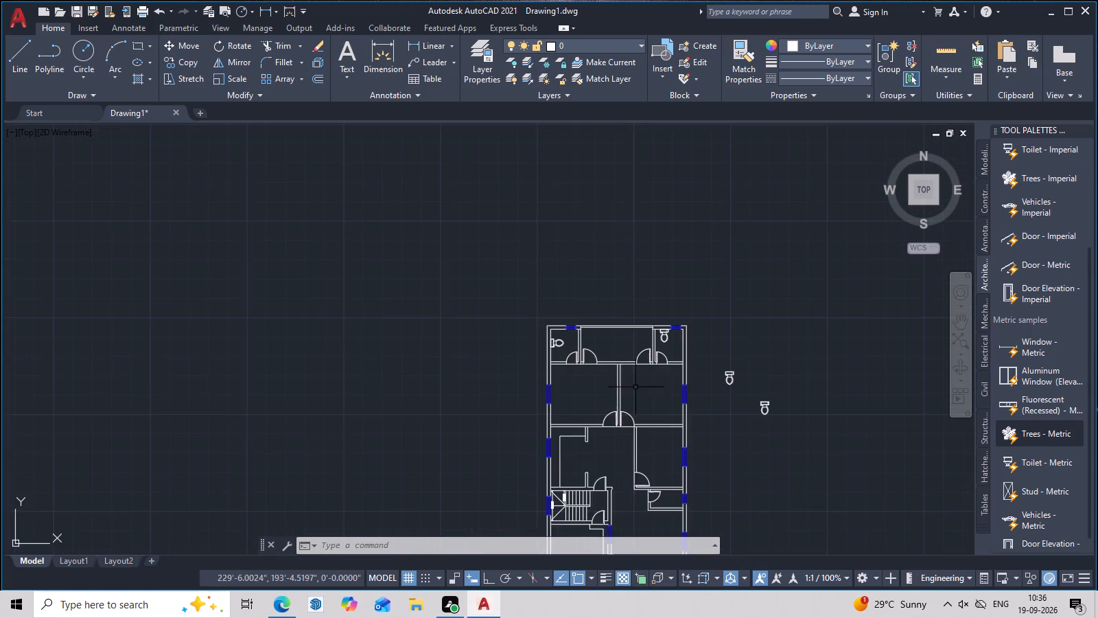
pyautogui.moveTo(635, 387); pyautogui.dragTo(629, 247, button='middle')
pyautogui.moveTo(716, 385); pyautogui.dragTo(722, 327, button='middle')
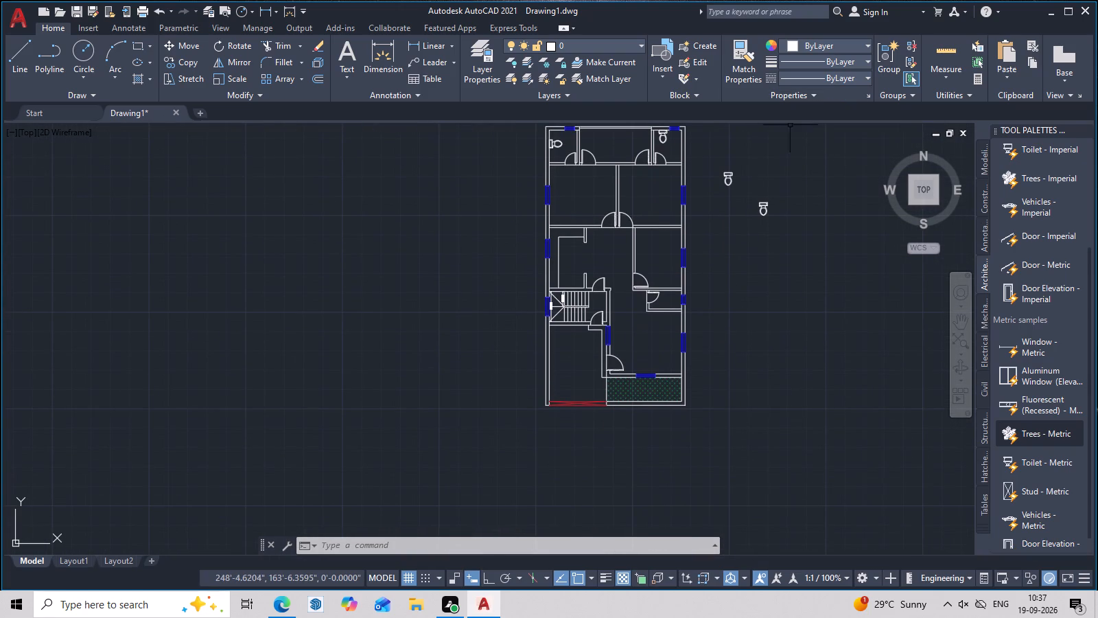
pyautogui.scroll(2, 754, 196)
pyautogui.moveTo(795, 214); pyautogui.dragTo(758, 250)
pyautogui.click(751, 255)
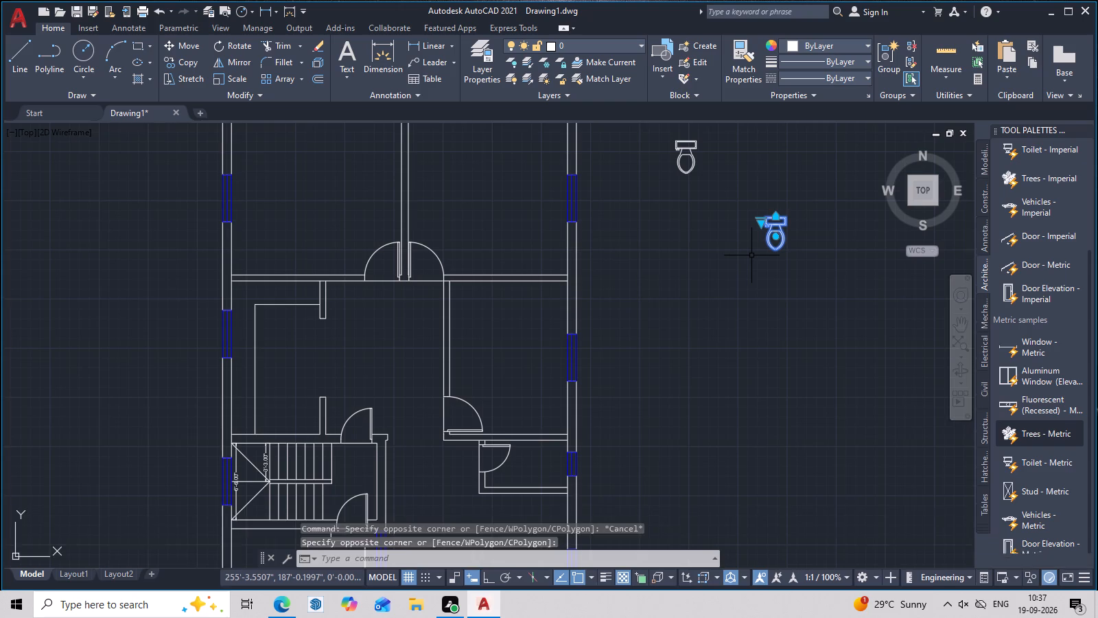
pyautogui.write('ro')
pyautogui.press('space')
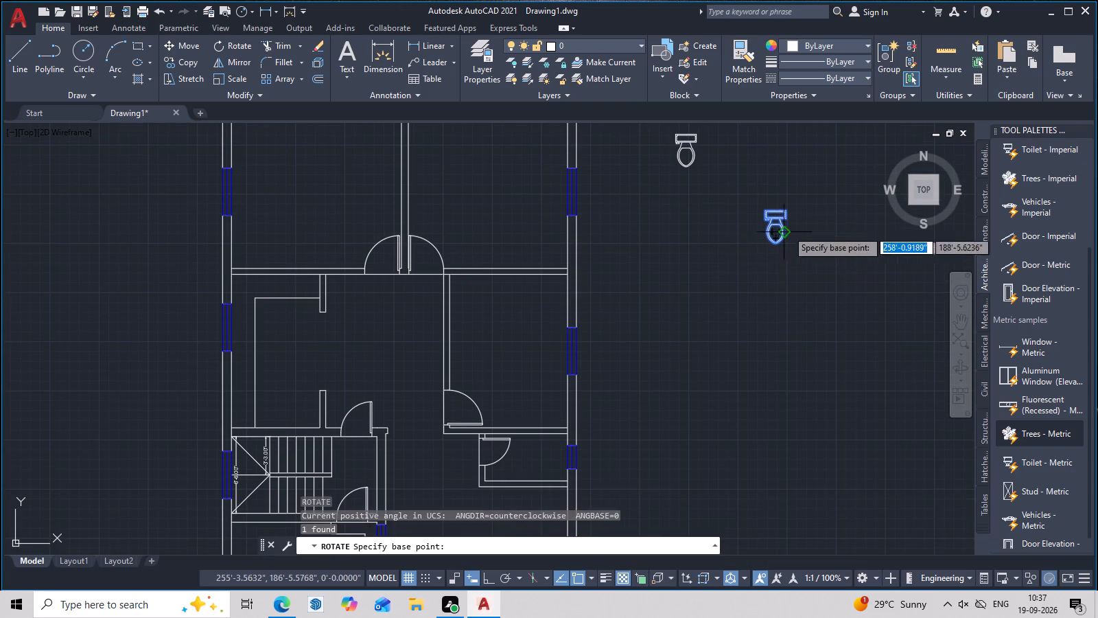
pyautogui.click(813, 216)
pyautogui.press('F8')
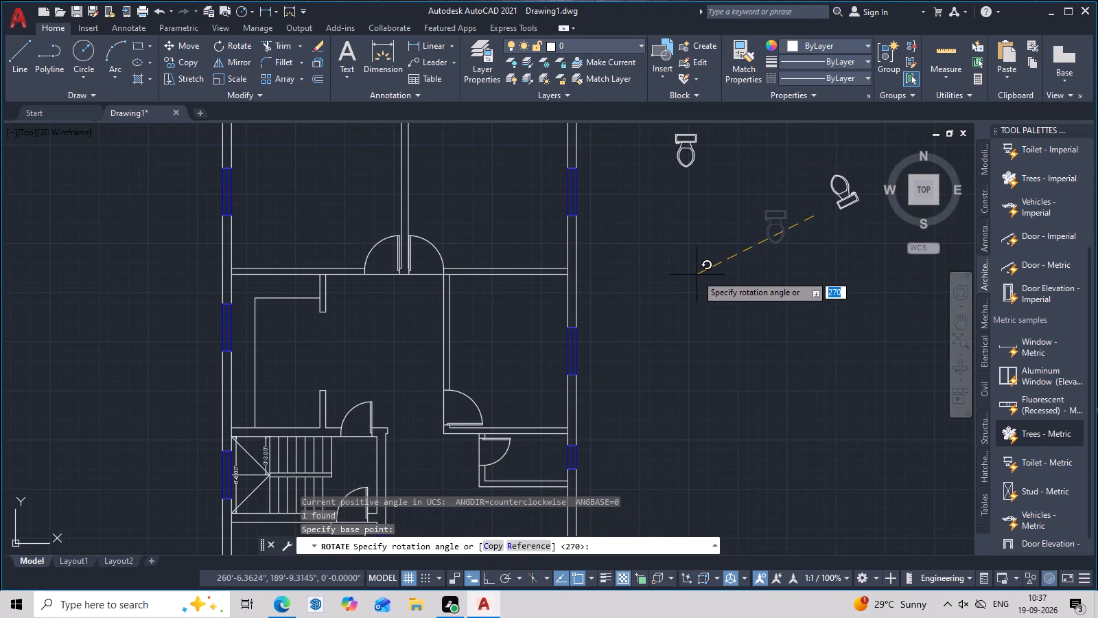
pyautogui.click(697, 275)
# Copy the north-facing toilet by its tank's back midpoint onto the south wall's inner face in the small room midway along the east wall.
pyautogui.moveTo(867, 181); pyautogui.dragTo(837, 216)
pyautogui.click(826, 231)
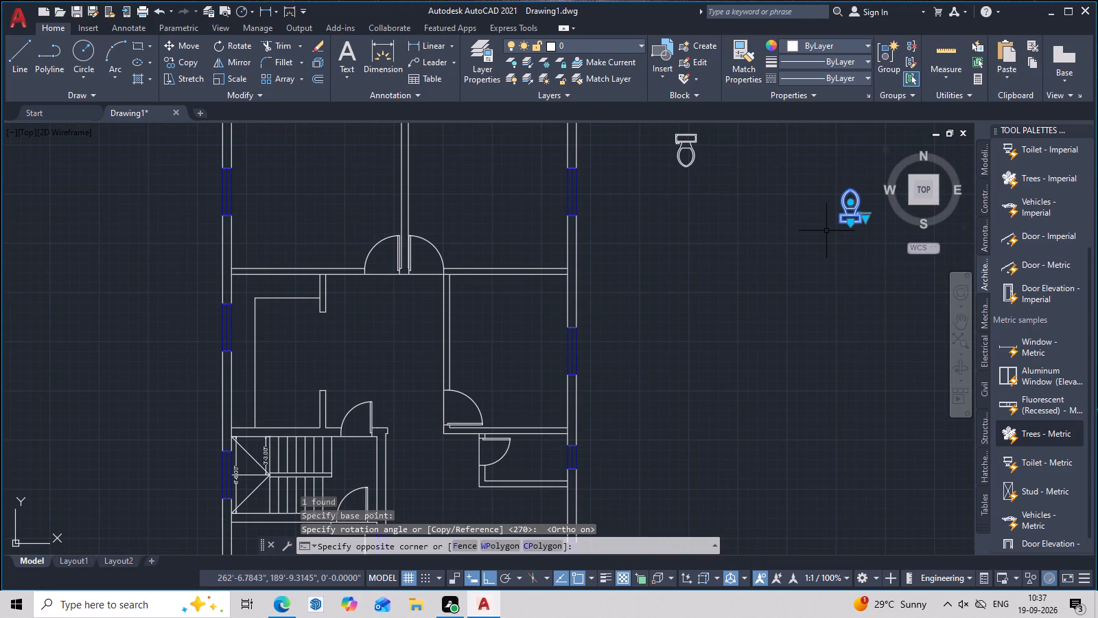
pyautogui.write('co')
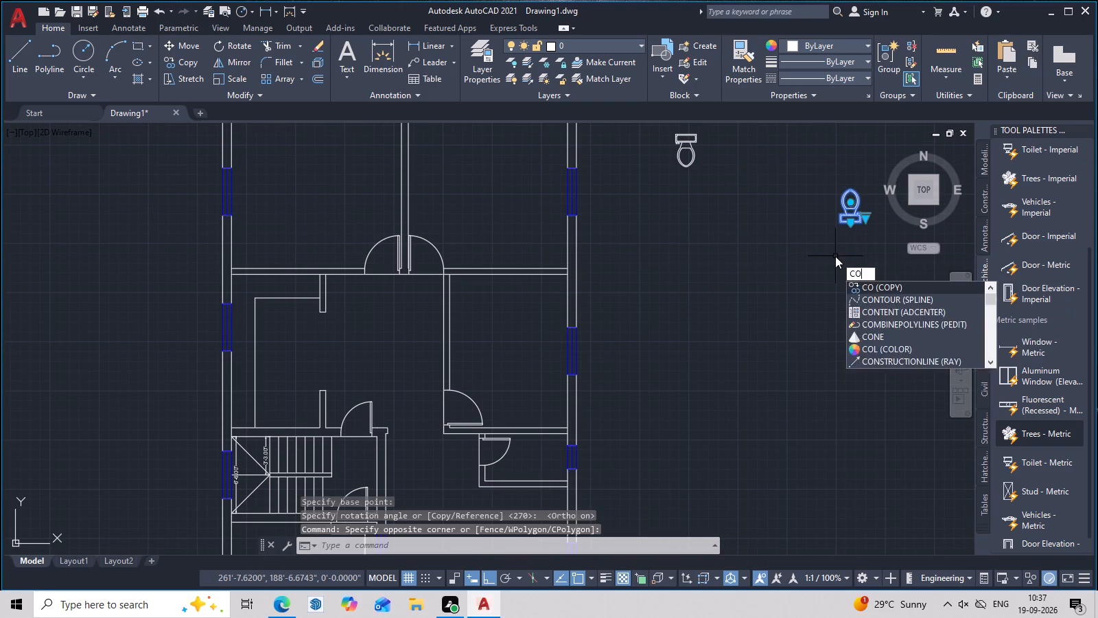
pyautogui.press('space')
pyautogui.scroll(4, 850, 233)
pyautogui.click(835, 176)
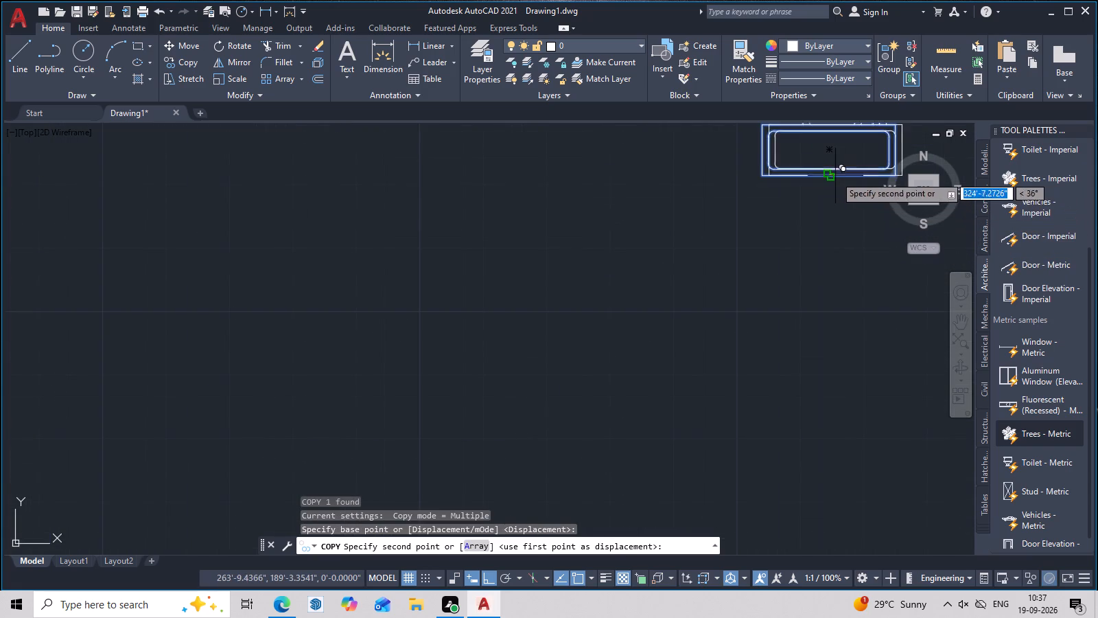
pyautogui.scroll(-3, 685, 309)
pyautogui.moveTo(645, 366); pyautogui.dragTo(665, 360, button='middle')
pyautogui.press('F8')
pyautogui.moveTo(638, 372); pyautogui.dragTo(758, 210, button='middle')
pyautogui.moveTo(383, 420); pyautogui.dragTo(515, 220, button='middle')
pyautogui.scroll(2, 487, 306)
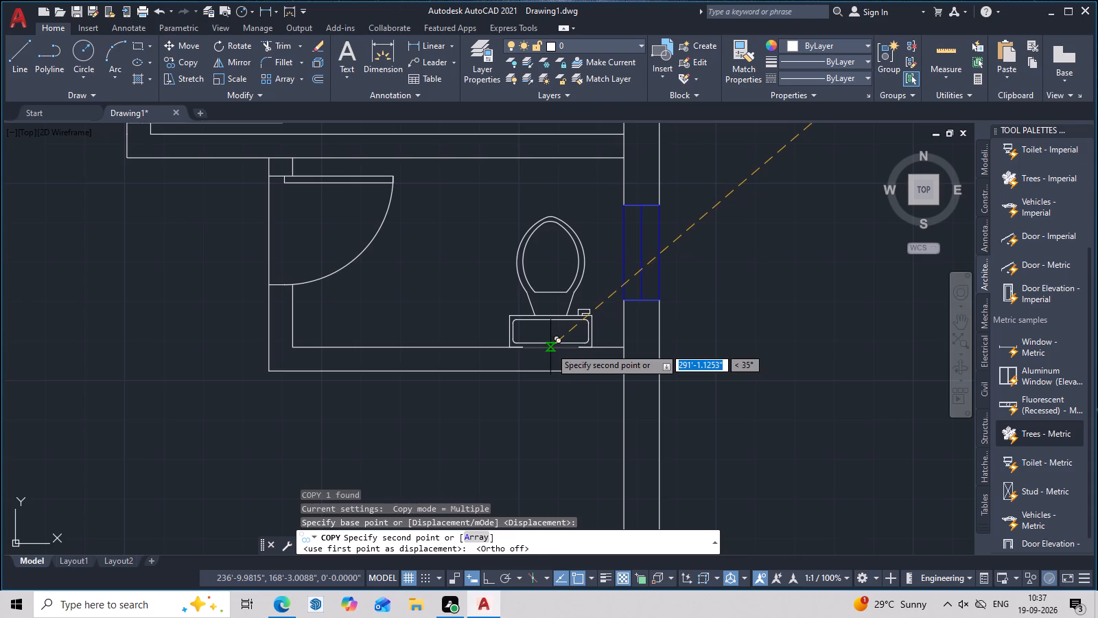
pyautogui.click(550, 347)
pyautogui.press('Escape')
# Erase the two spare toilets left outside the east wall.
pyautogui.scroll(-5, 557, 345)
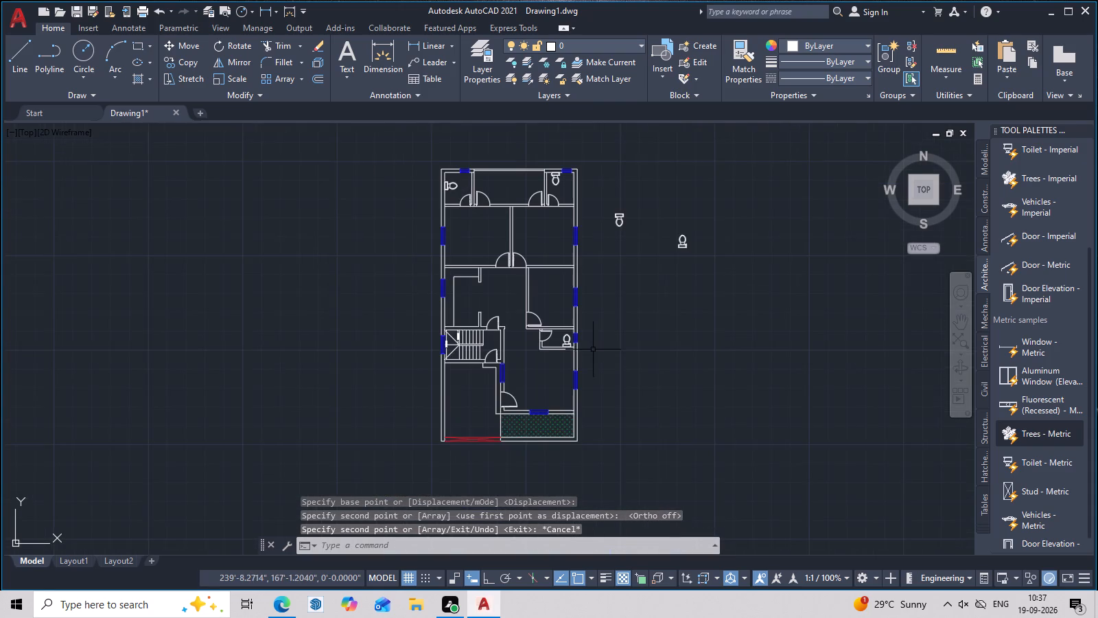
pyautogui.moveTo(611, 352); pyautogui.dragTo(614, 397, button='middle')
pyautogui.moveTo(708, 267); pyautogui.dragTo(677, 321)
pyautogui.click(668, 336)
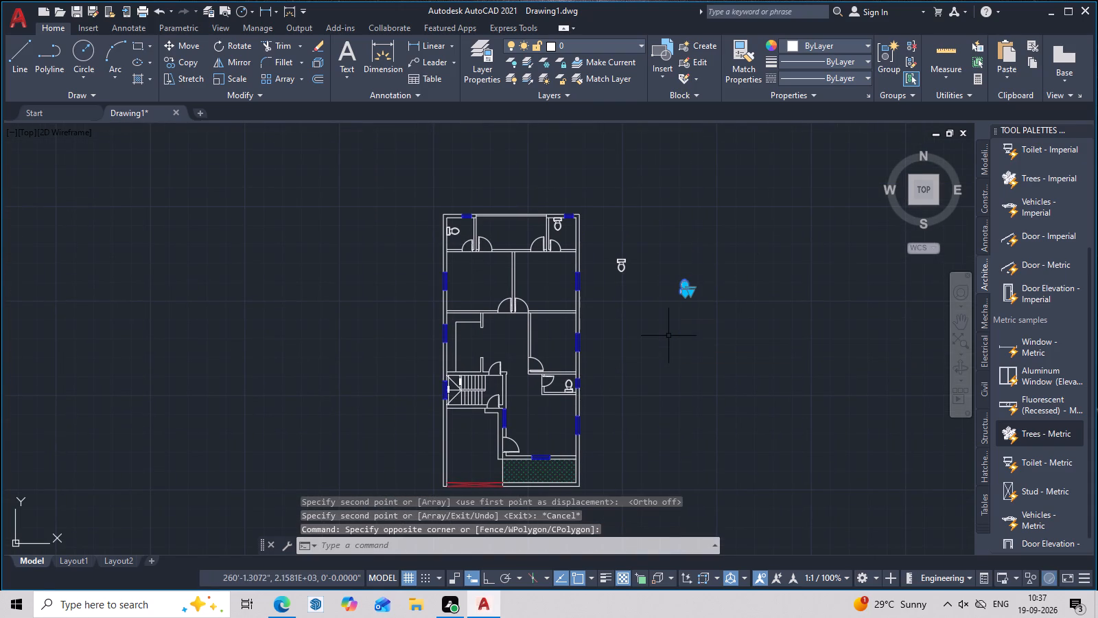
pyautogui.press('Delete')
pyautogui.moveTo(664, 232); pyautogui.dragTo(607, 282)
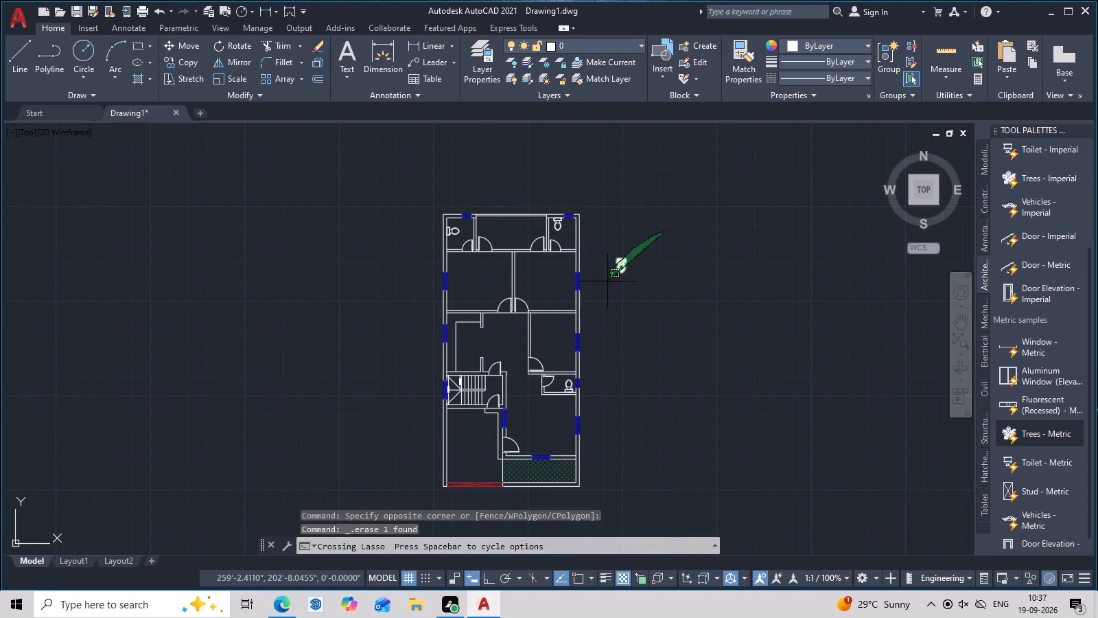
pyautogui.moveTo(607, 282); pyautogui.dragTo(618, 317)
pyautogui.press('Delete')
# Examine the whole floor plan and its north rooms with the toilets in place.
pyautogui.scroll(-3, 651, 316)
pyautogui.scroll(2, 679, 312)
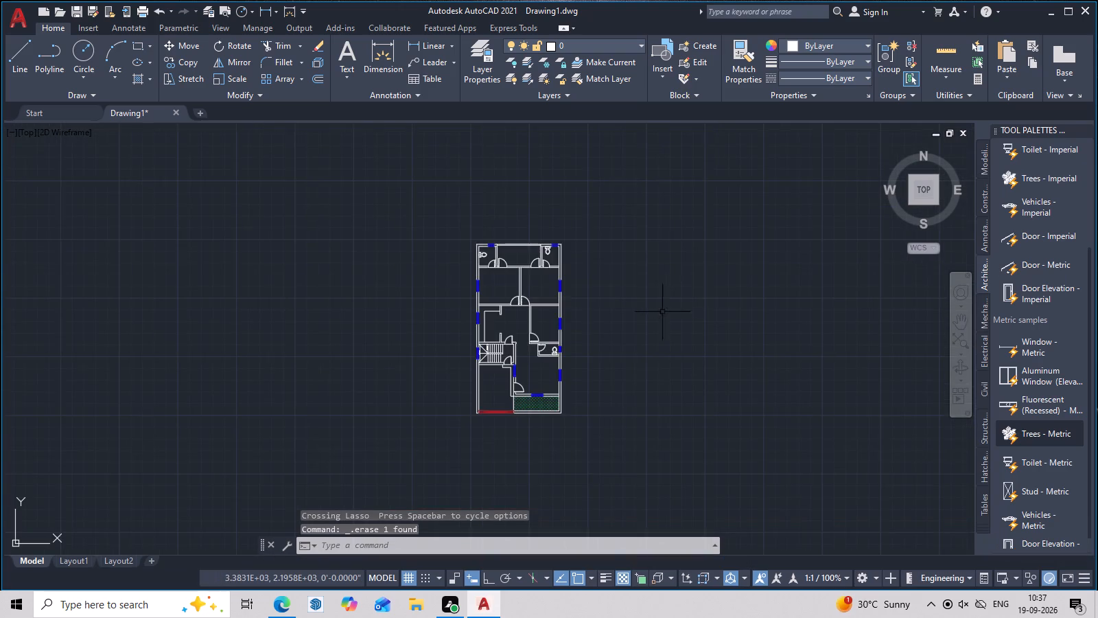
pyautogui.moveTo(662, 312); pyautogui.dragTo(672, 343, button='middle')
pyautogui.scroll(2, 609, 341)
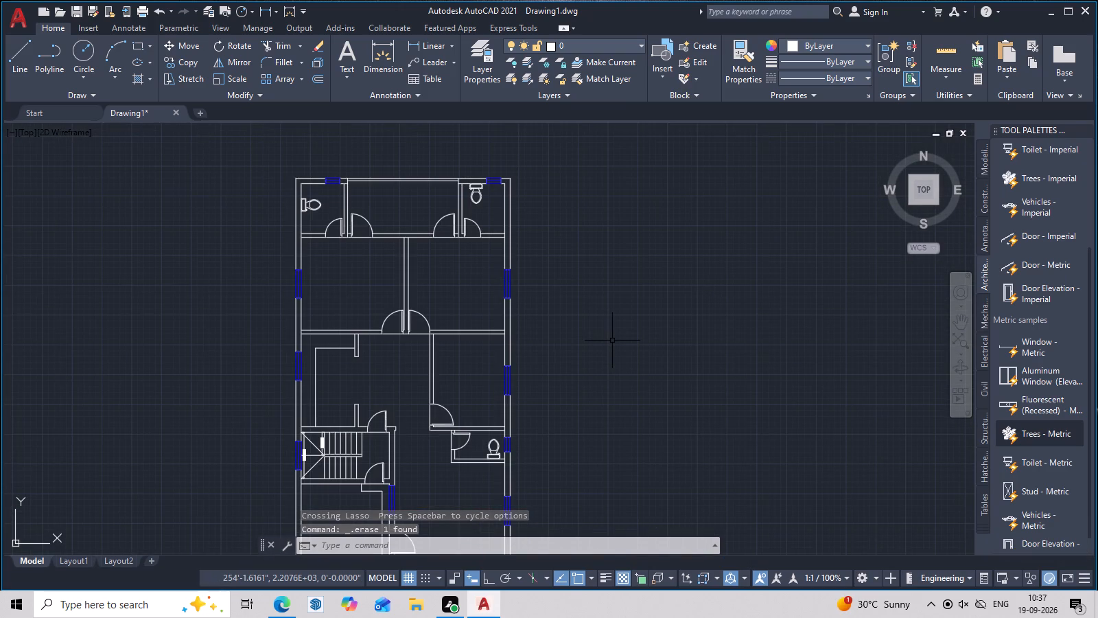
pyautogui.moveTo(727, 395); pyautogui.dragTo(767, 409, button='middle')
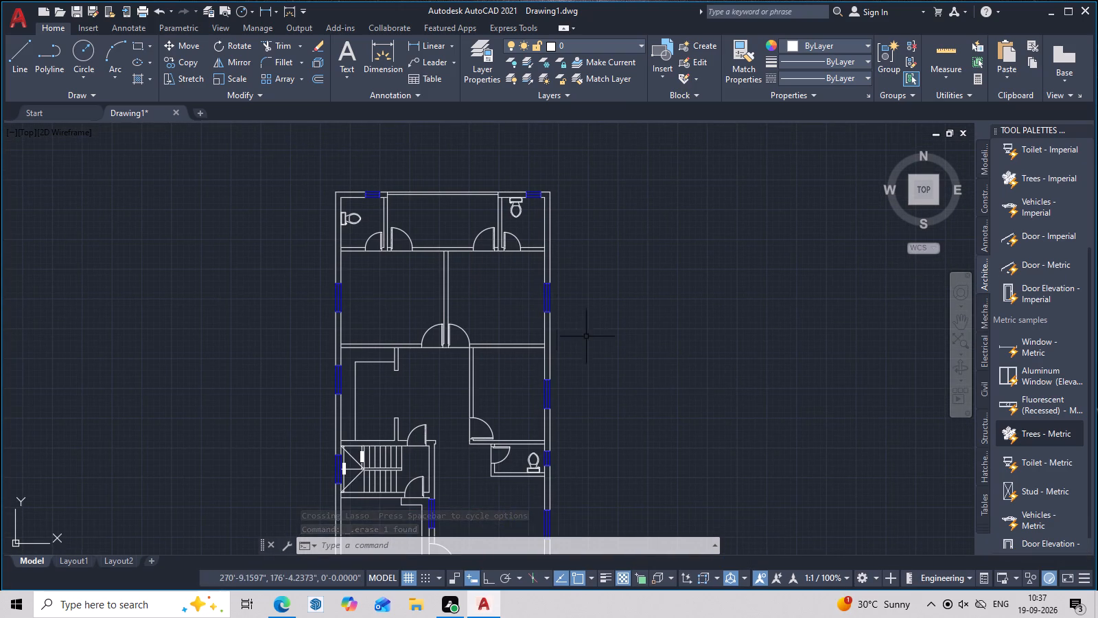
pyautogui.press('Escape')
pyautogui.moveTo(496, 288); pyautogui.dragTo(636, 325, button='middle')
pyautogui.scroll(1, 636, 325)
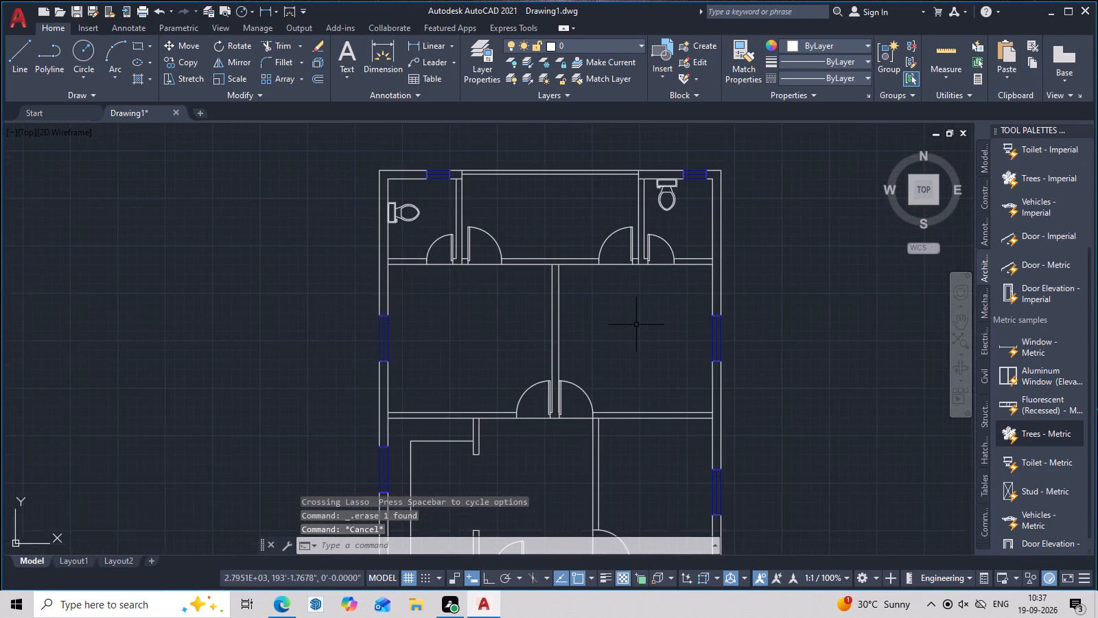
pyautogui.scroll(-1, 636, 325)
pyautogui.moveTo(636, 325); pyautogui.dragTo(658, 279, button='middle')
pyautogui.scroll(2, 544, 306)
pyautogui.moveTo(544, 305); pyautogui.dragTo(558, 301, button='middle')
pyautogui.scroll(-3, 561, 300)
pyautogui.moveTo(666, 360); pyautogui.dragTo(670, 380, button='middle')
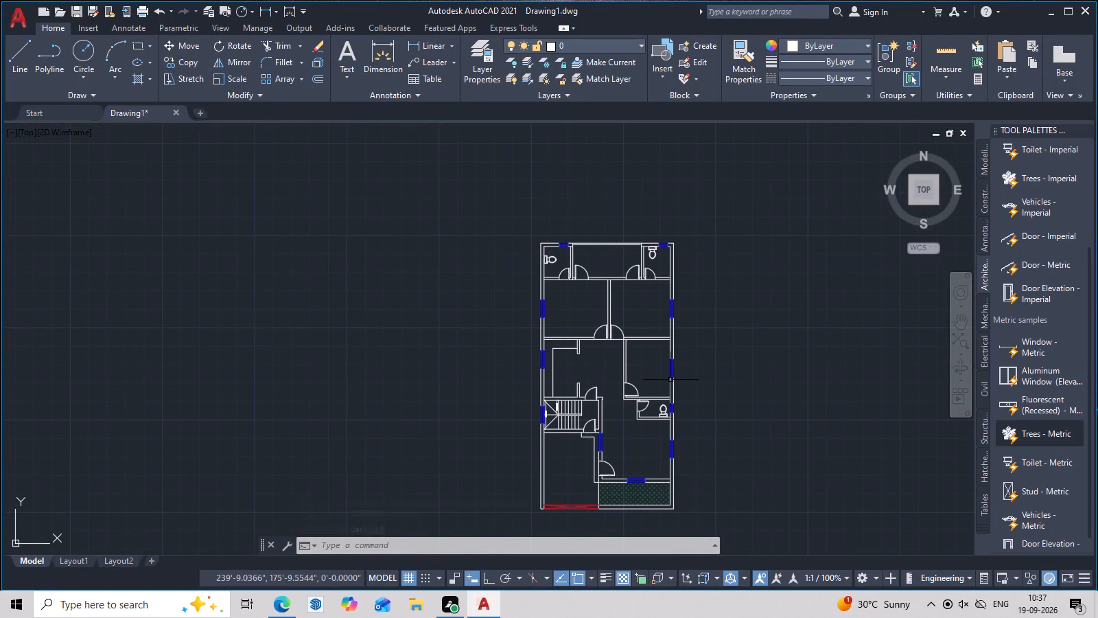
pyautogui.moveTo(732, 422); pyautogui.dragTo(738, 399, button='middle')
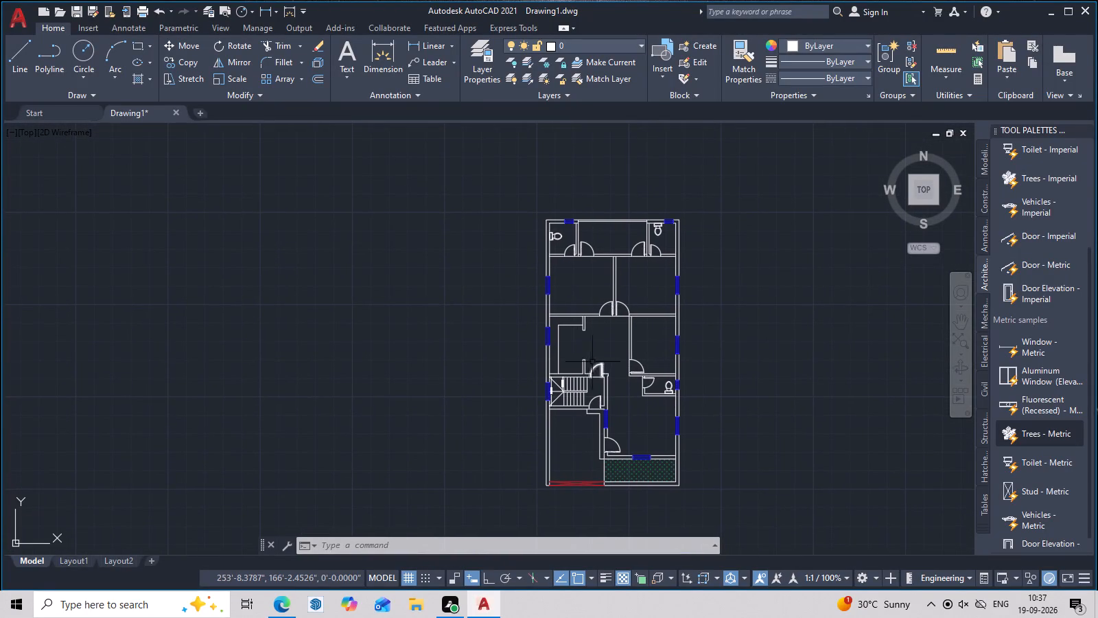
# Insert the NEW BED library block into the bedroom in the plan's northwest part.
pyautogui.moveTo(575, 310); pyautogui.dragTo(555, 398, button='middle')
pyautogui.scroll(2, 567, 358)
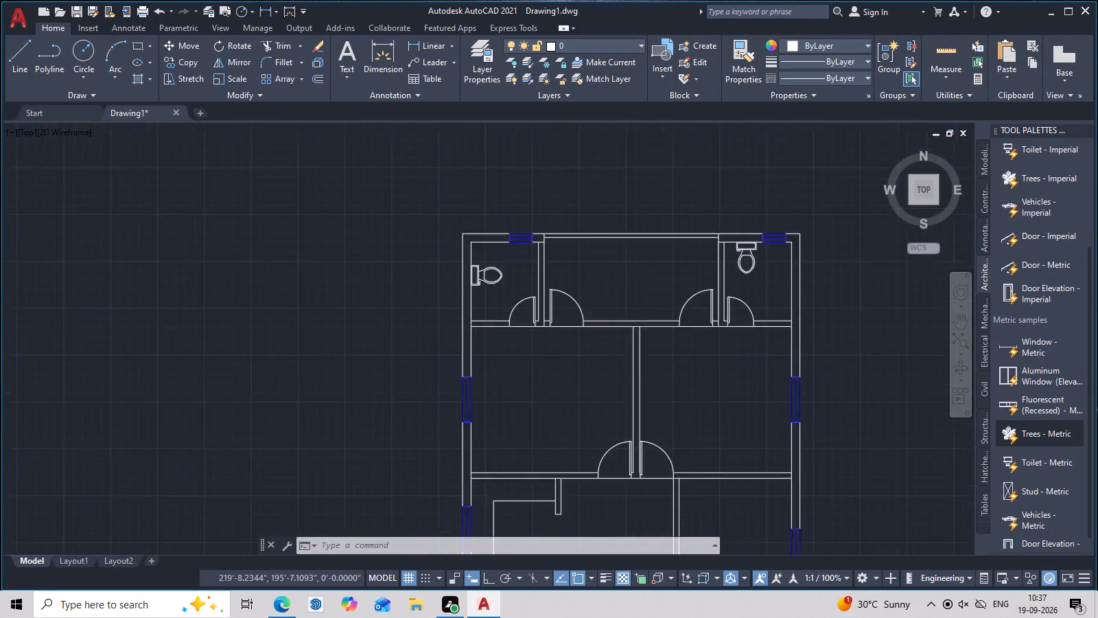
pyautogui.scroll(1, 567, 357)
pyautogui.moveTo(567, 357); pyautogui.dragTo(624, 264, button='middle')
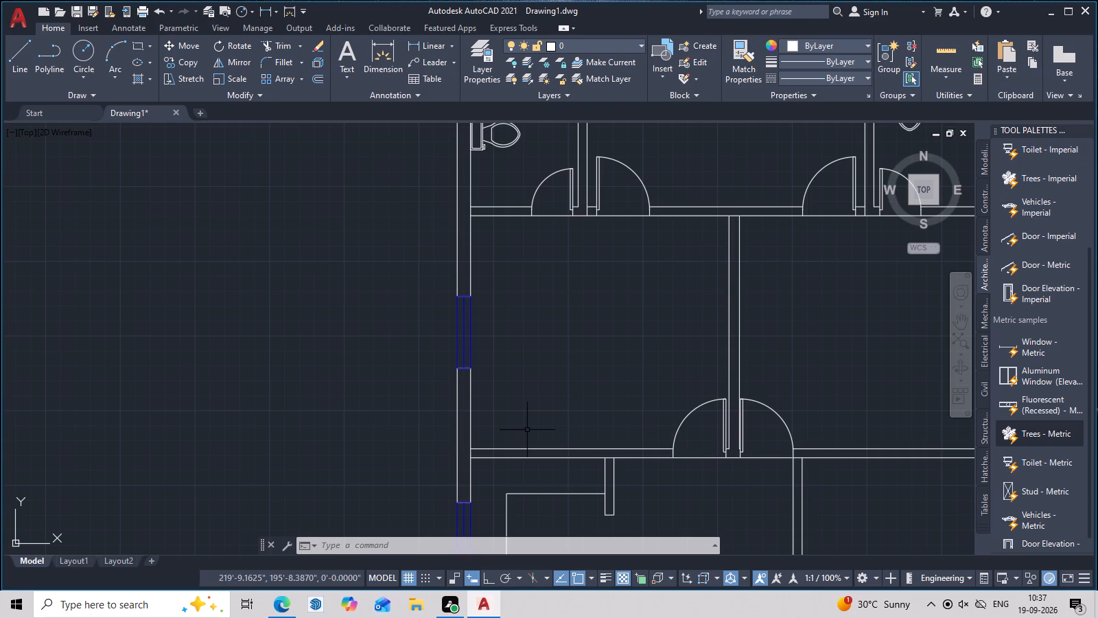
pyautogui.click(661, 67)
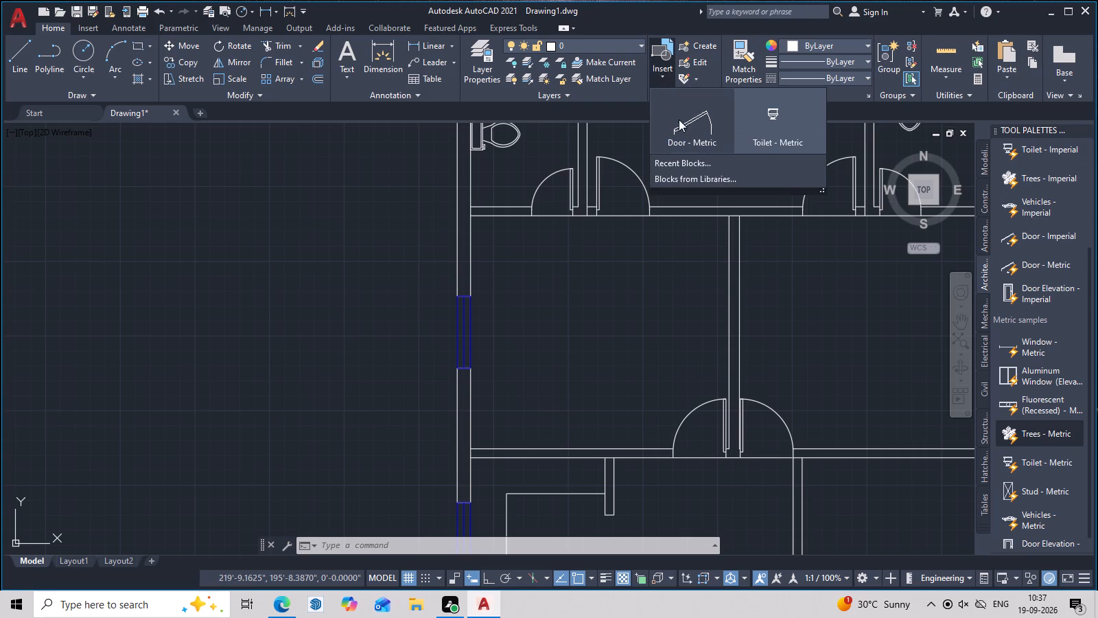
pyautogui.click(688, 179)
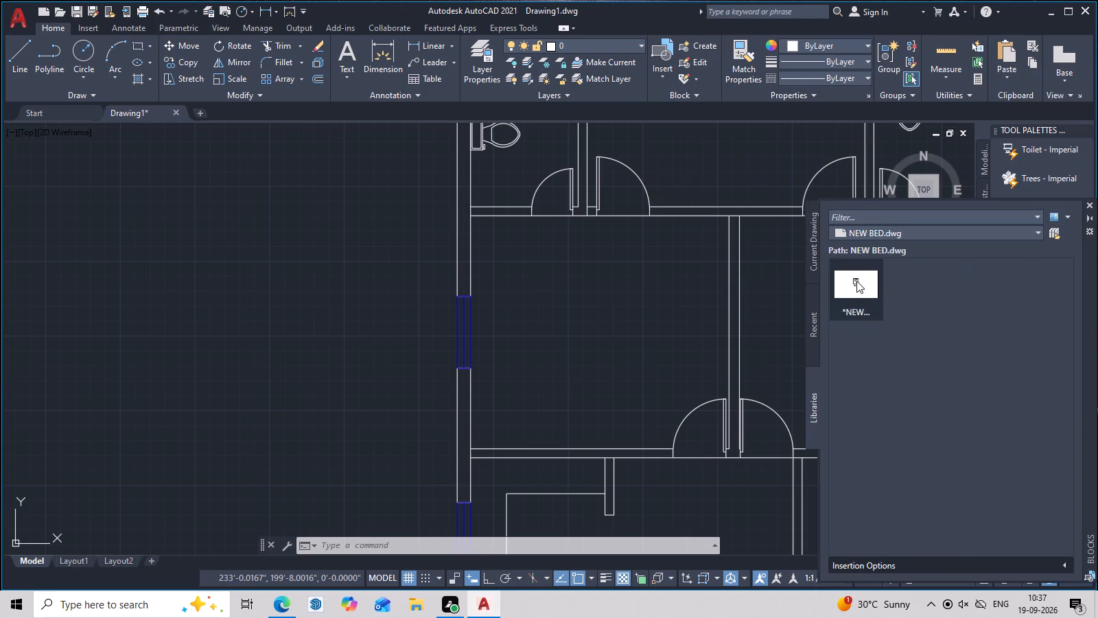
pyautogui.moveTo(856, 281); pyautogui.dragTo(616, 314)
pyautogui.moveTo(247, 315); pyautogui.dragTo(237, 315)
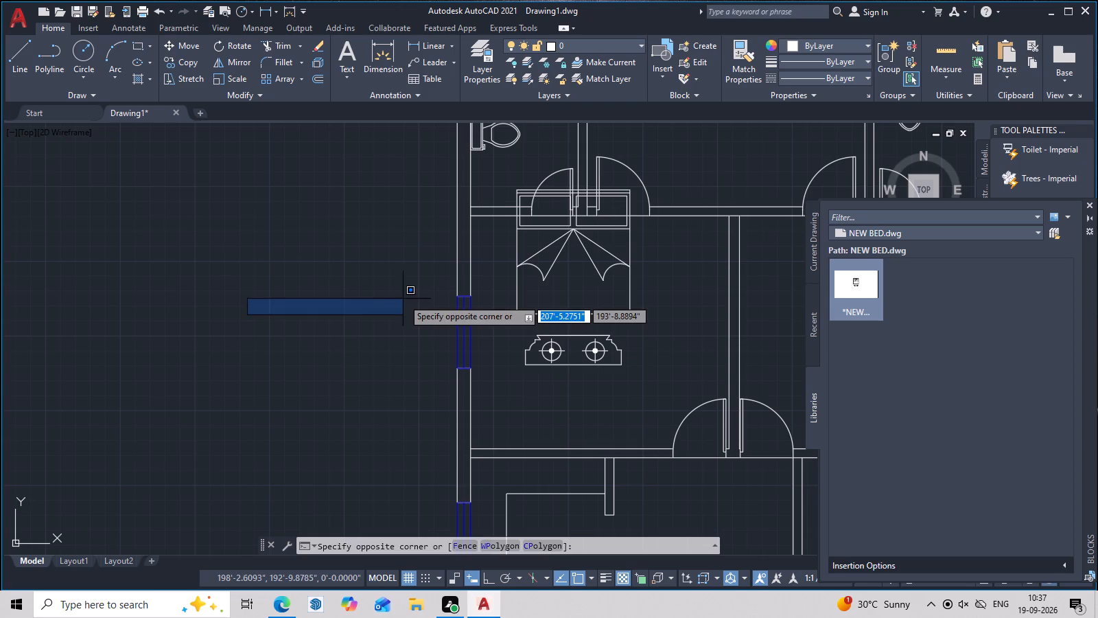
pyautogui.press('Escape')
# Move the NEW BED block out of the bedroom to the open area west of the house.
pyautogui.click(630, 270)
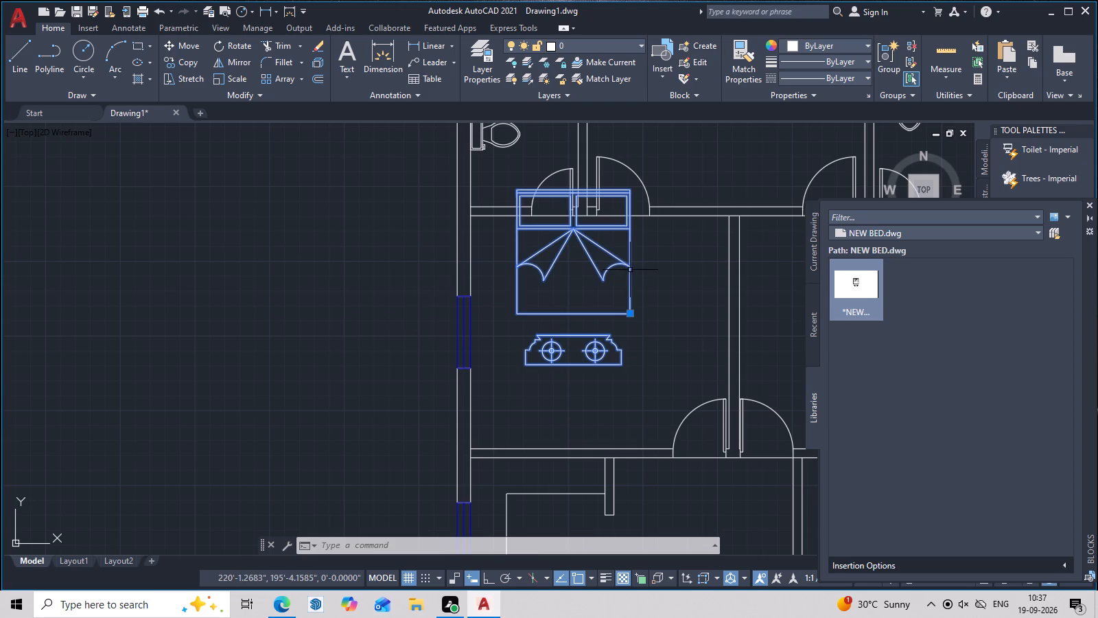
pyautogui.write('m')
pyautogui.press('space')
pyautogui.moveTo(627, 290); pyautogui.dragTo(562, 305)
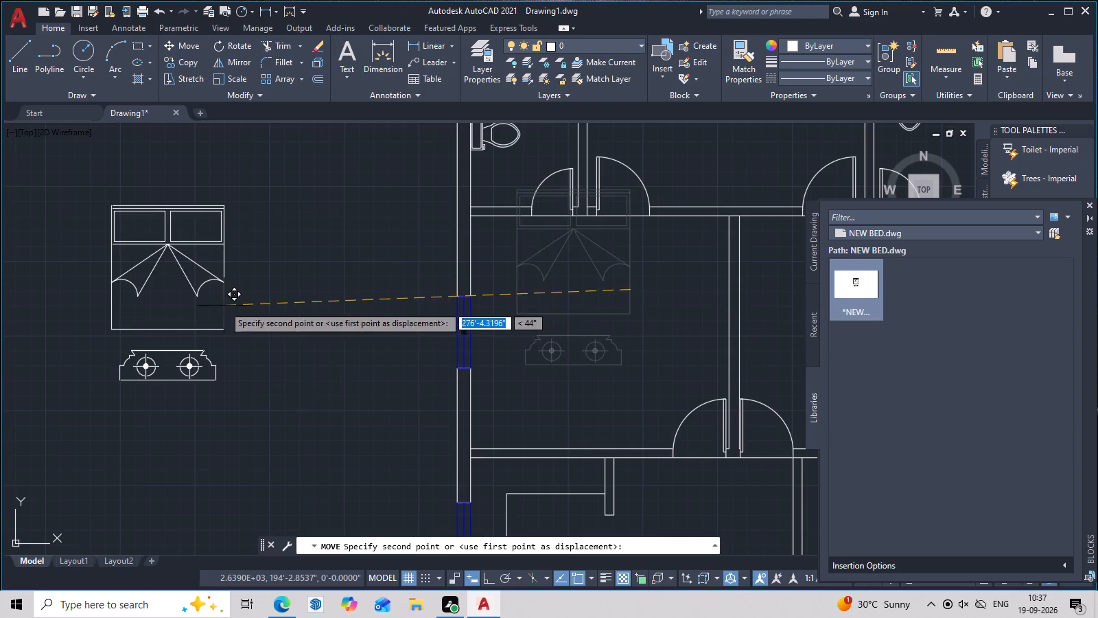
pyautogui.click(224, 306)
pyautogui.press('Escape')
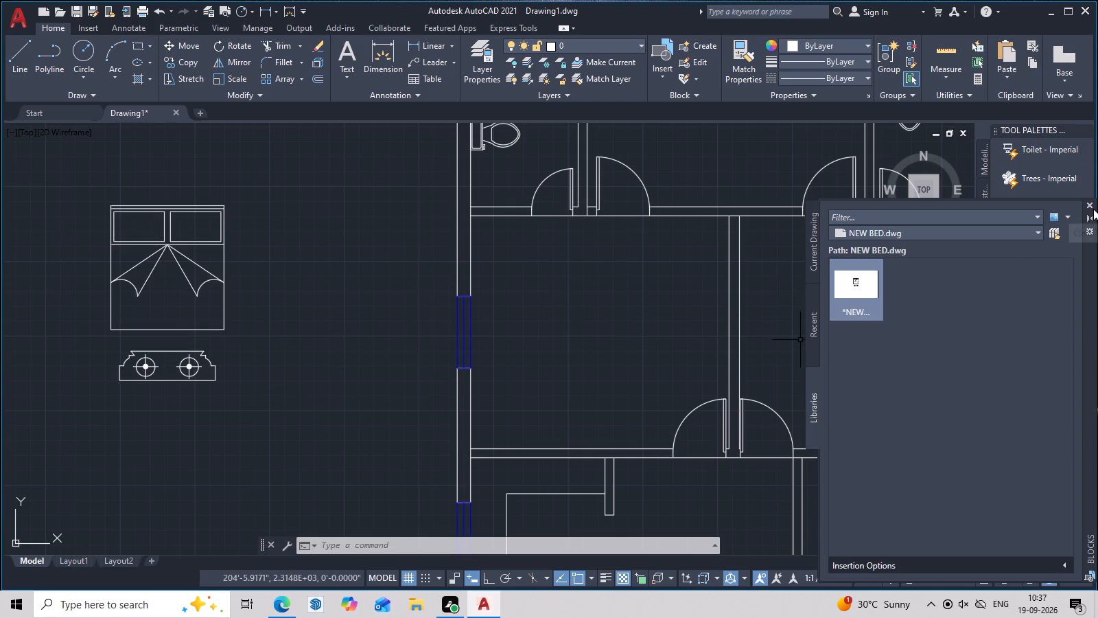
pyautogui.click(1088, 204)
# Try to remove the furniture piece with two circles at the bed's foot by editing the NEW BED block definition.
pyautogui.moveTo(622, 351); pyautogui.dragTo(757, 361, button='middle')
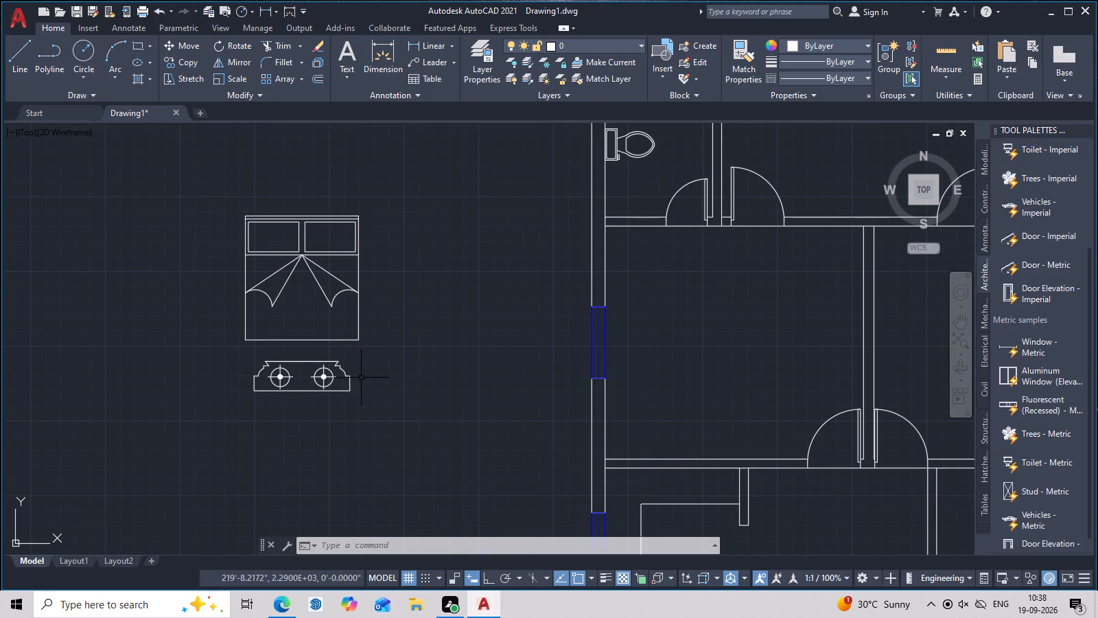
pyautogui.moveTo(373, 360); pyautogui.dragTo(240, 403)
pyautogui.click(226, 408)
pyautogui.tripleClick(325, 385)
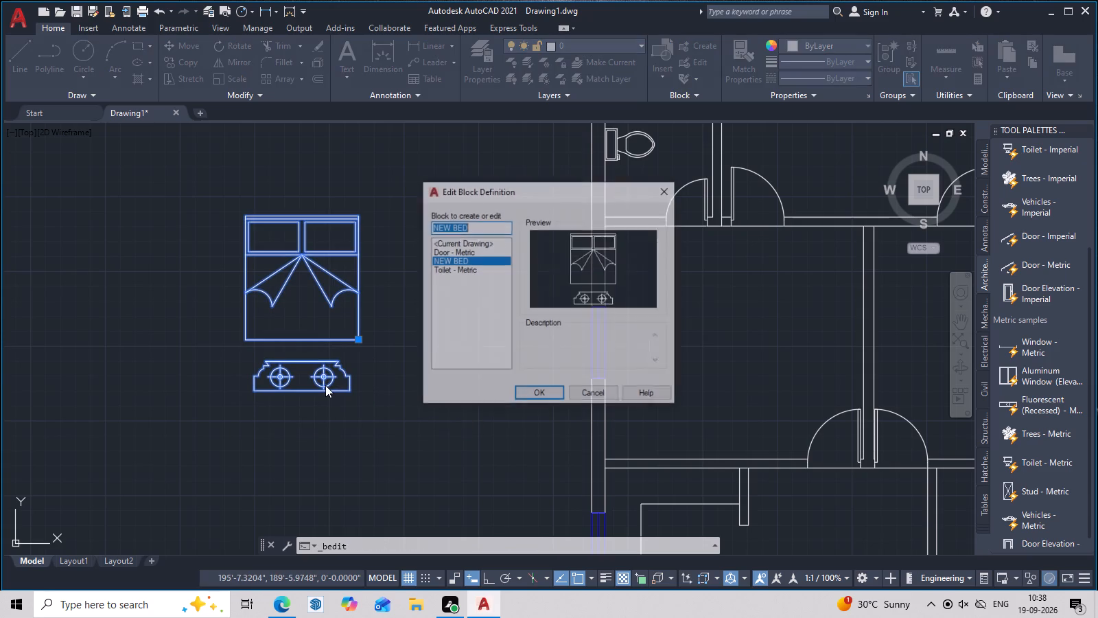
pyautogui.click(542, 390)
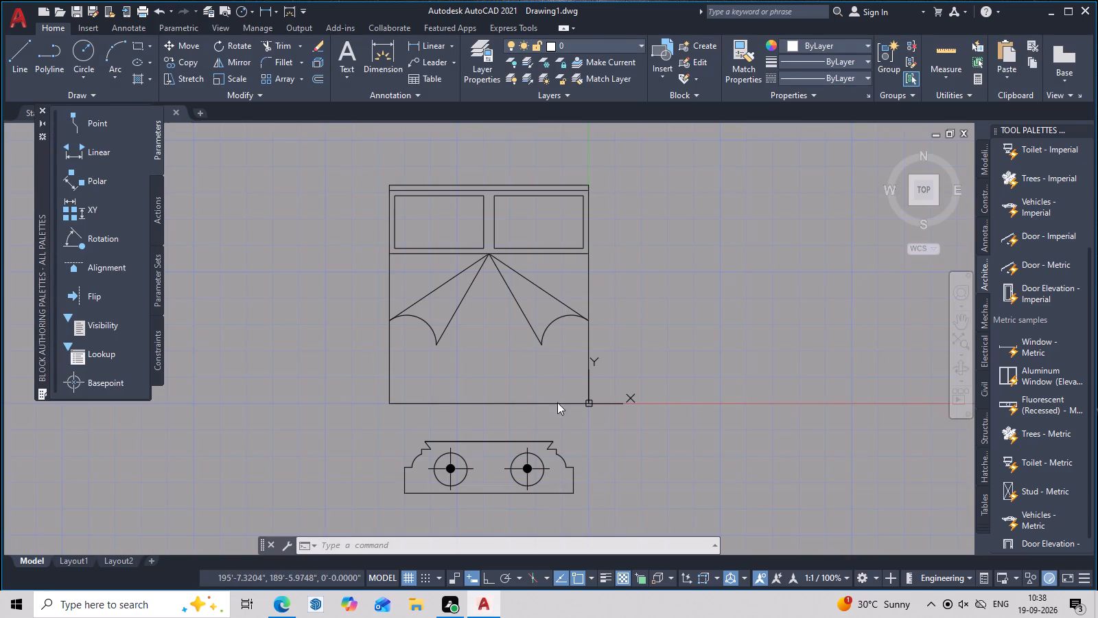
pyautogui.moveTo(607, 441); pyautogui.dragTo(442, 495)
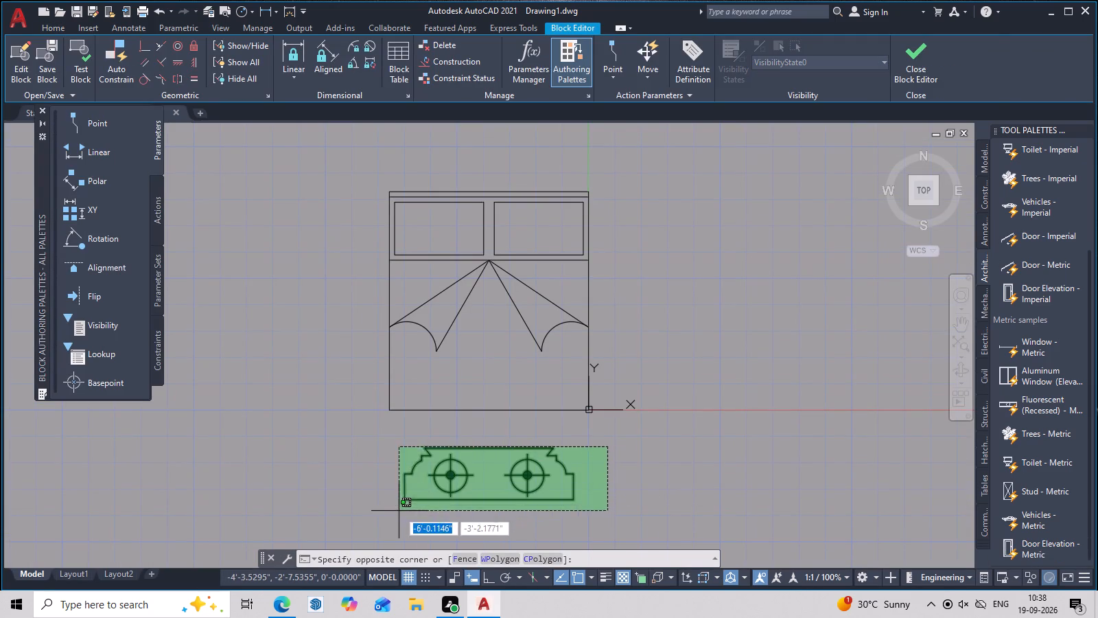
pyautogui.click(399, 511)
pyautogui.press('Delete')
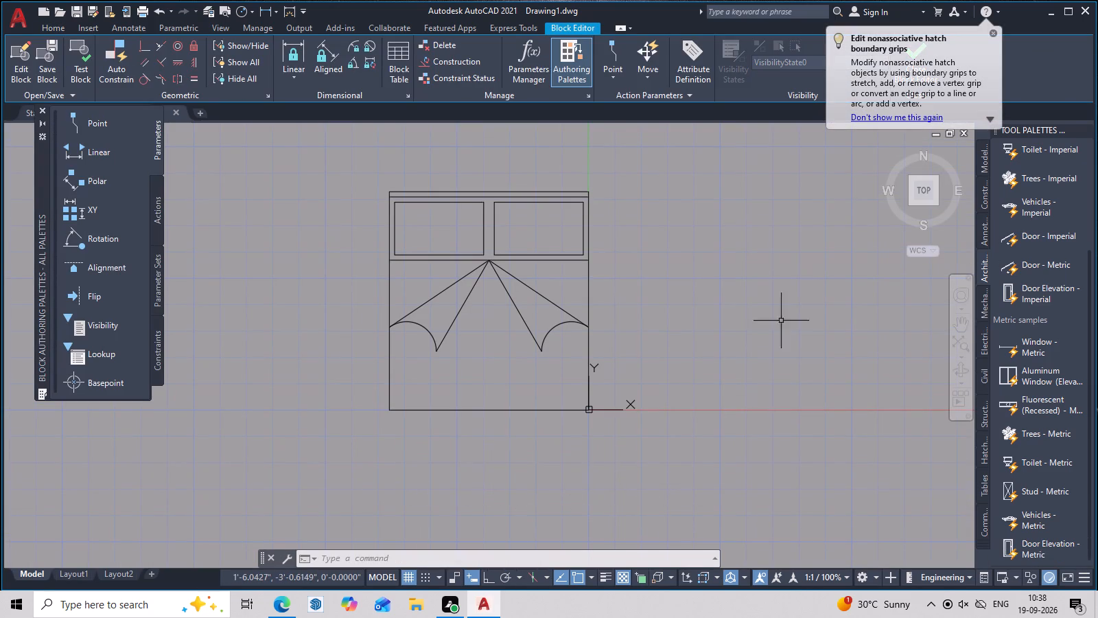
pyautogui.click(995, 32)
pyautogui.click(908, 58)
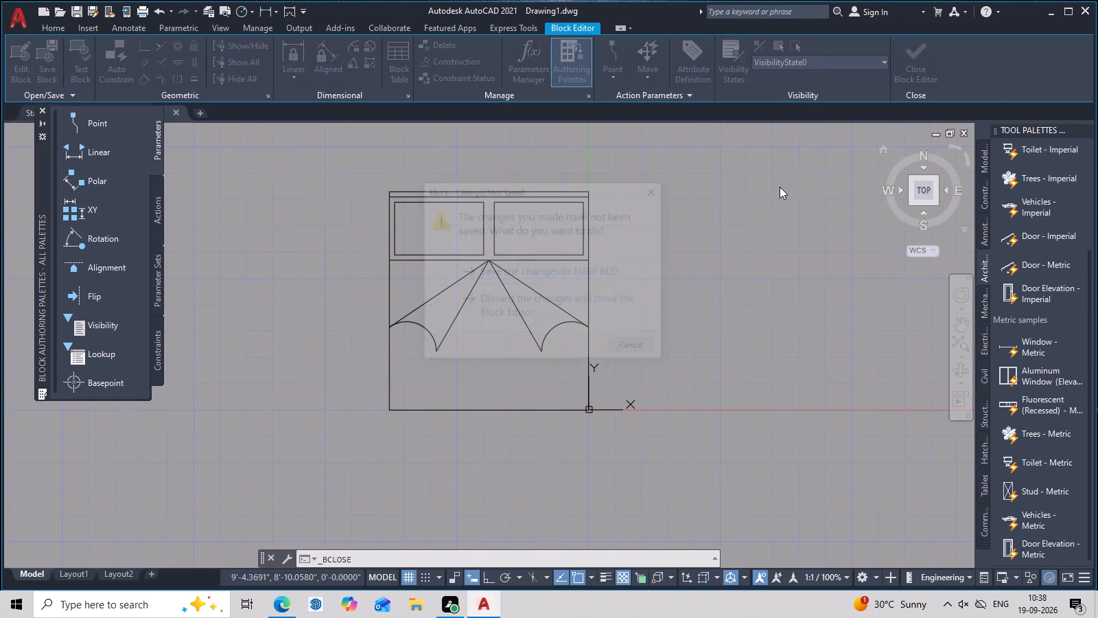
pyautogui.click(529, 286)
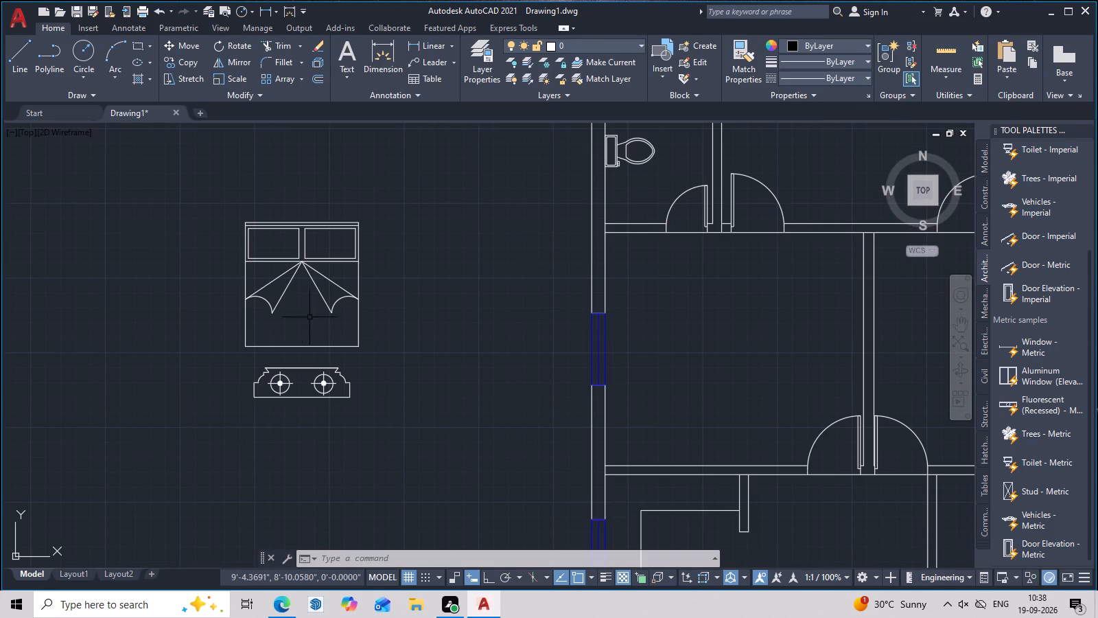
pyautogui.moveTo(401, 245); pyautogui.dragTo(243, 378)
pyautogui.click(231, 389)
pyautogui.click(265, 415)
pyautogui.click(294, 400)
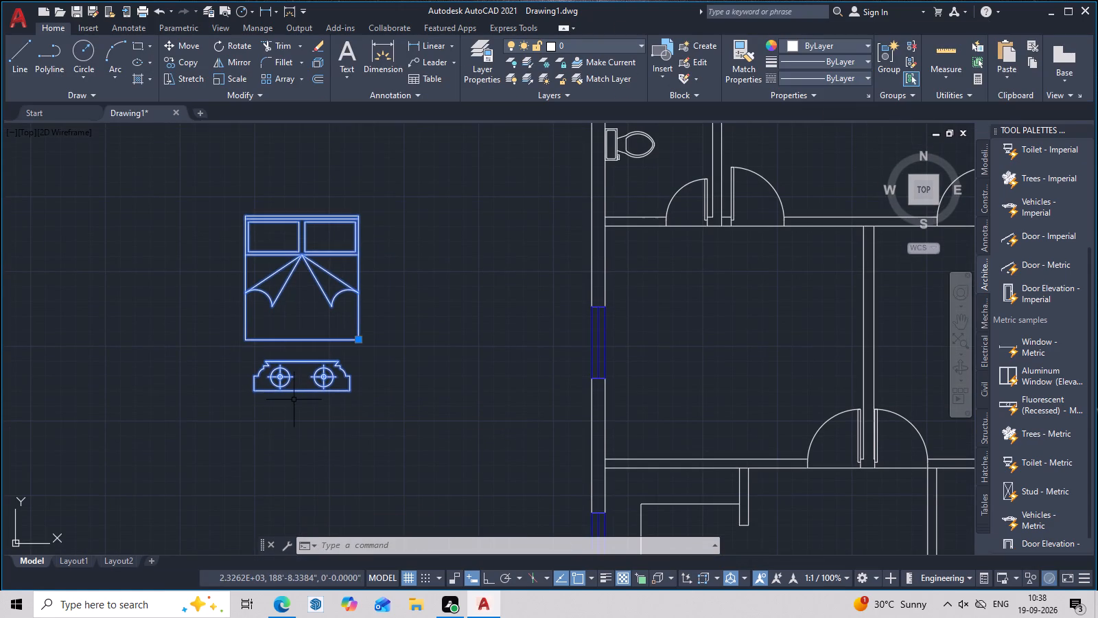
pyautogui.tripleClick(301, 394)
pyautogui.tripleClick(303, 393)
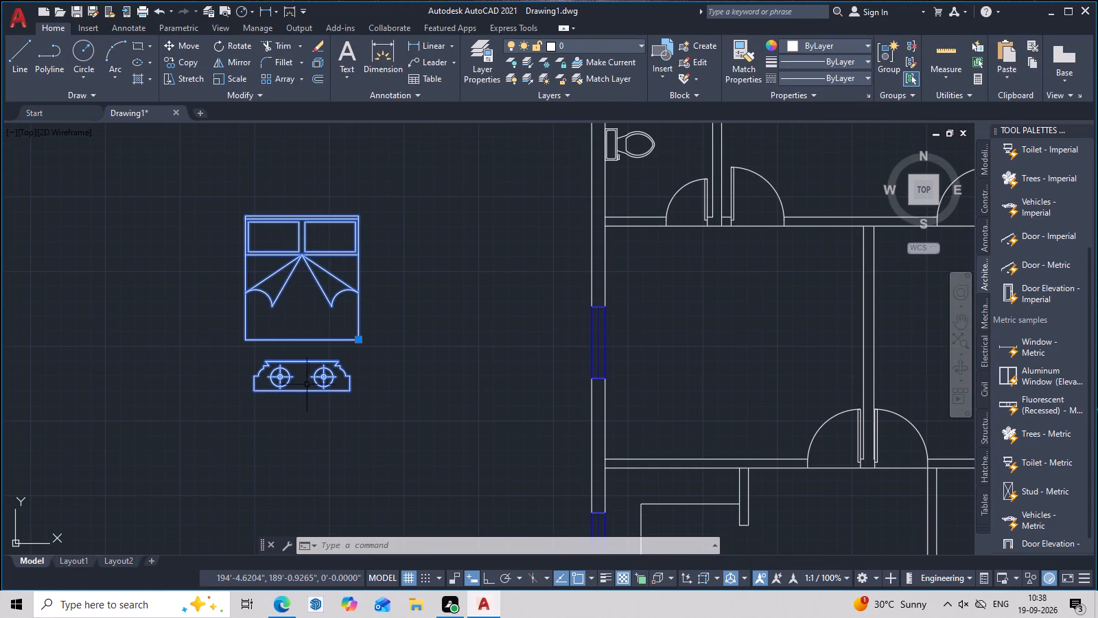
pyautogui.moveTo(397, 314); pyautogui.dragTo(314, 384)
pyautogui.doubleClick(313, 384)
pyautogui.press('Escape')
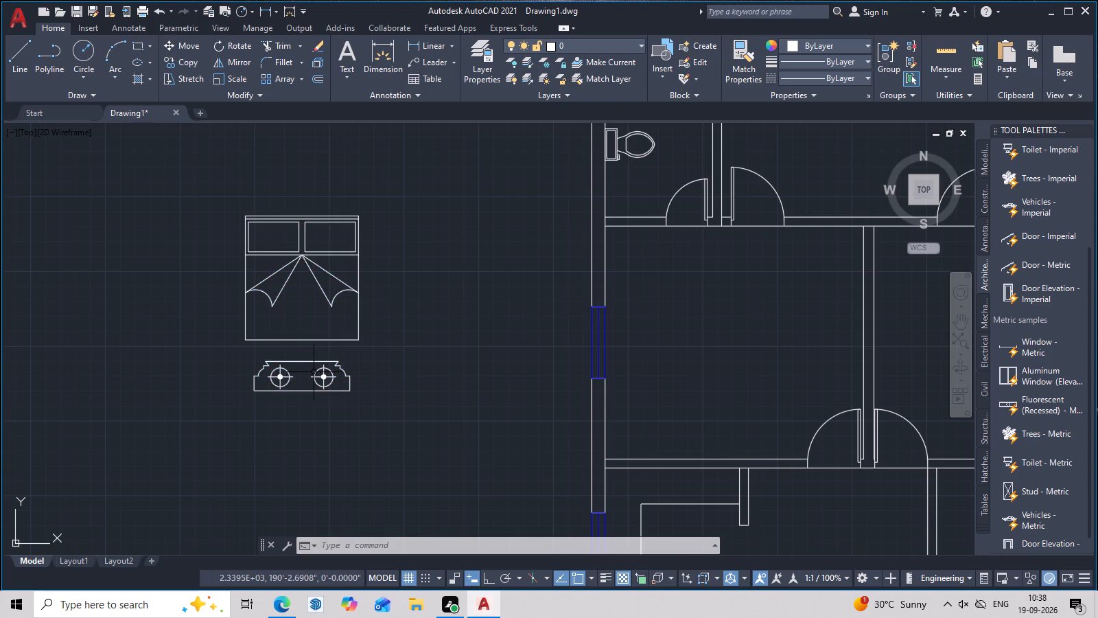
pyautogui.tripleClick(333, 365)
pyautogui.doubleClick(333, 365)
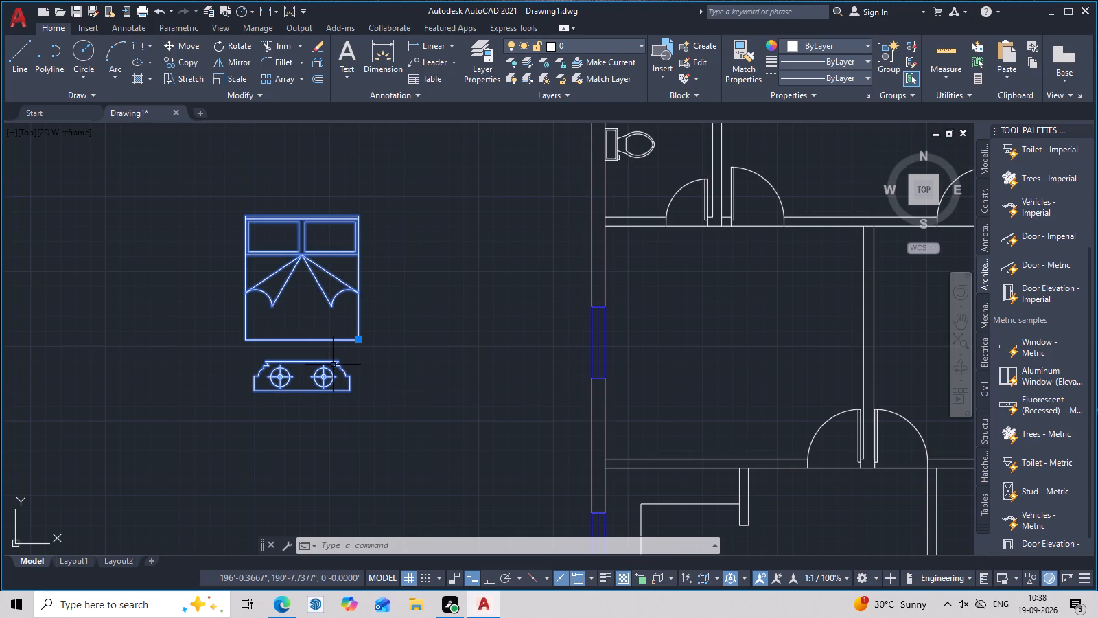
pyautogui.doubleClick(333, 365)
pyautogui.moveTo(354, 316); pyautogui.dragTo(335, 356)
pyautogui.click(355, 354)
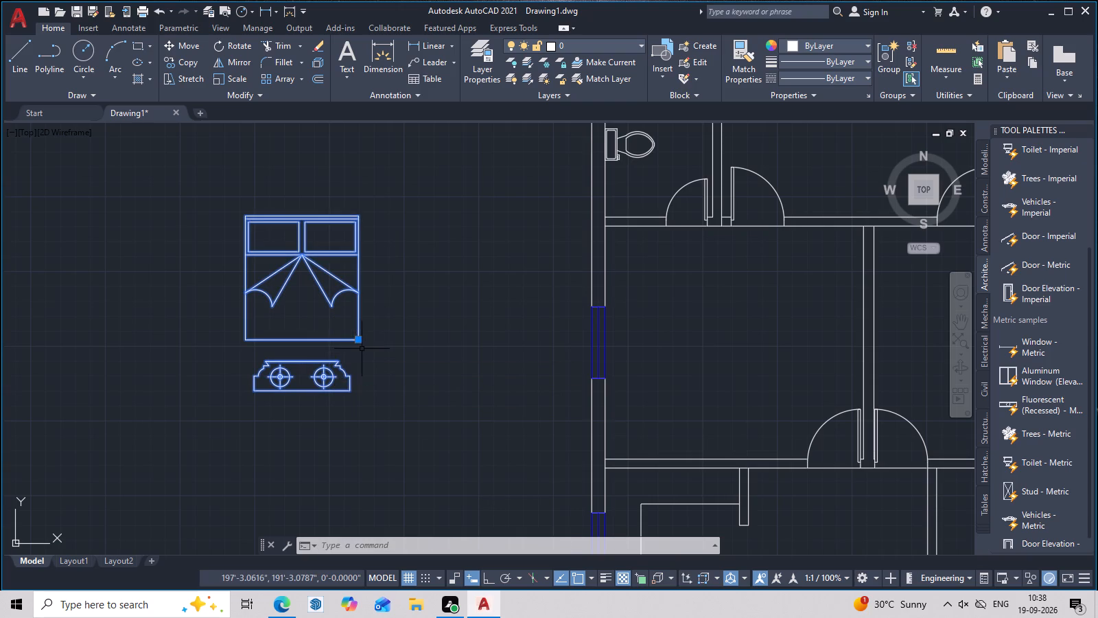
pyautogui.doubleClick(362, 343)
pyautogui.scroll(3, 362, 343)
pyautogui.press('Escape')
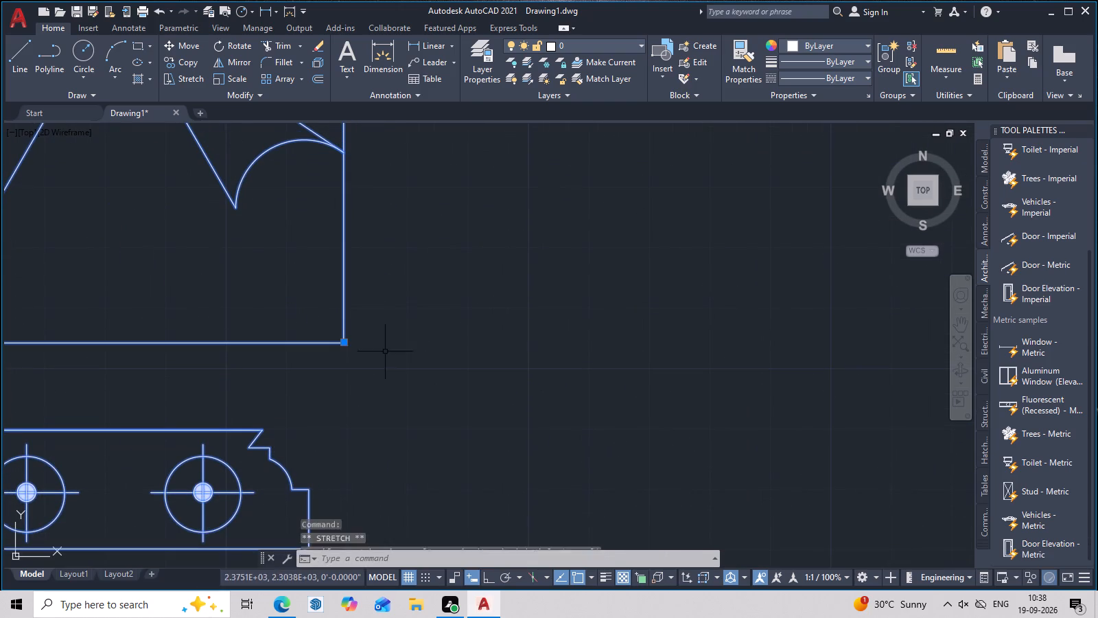
# Open the NEW BED block definition for editing and erase the entire furniture piece with two circles below the bed.
pyautogui.moveTo(355, 244); pyautogui.dragTo(178, 366)
pyautogui.click(167, 375)
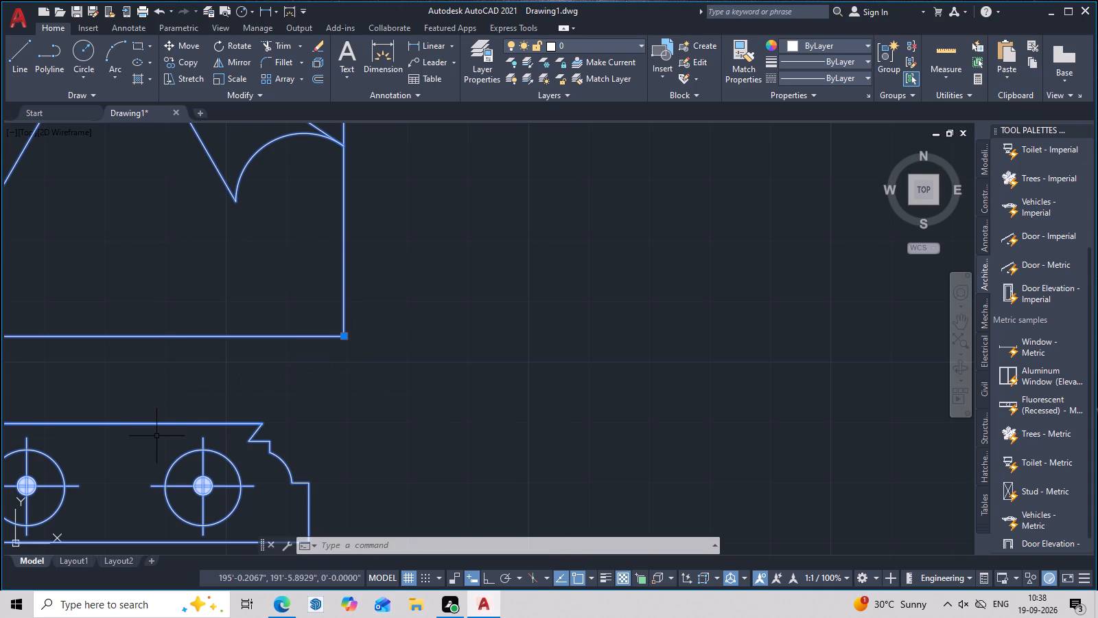
pyautogui.doubleClick(172, 425)
pyautogui.rightClick(172, 425)
pyautogui.click(535, 395)
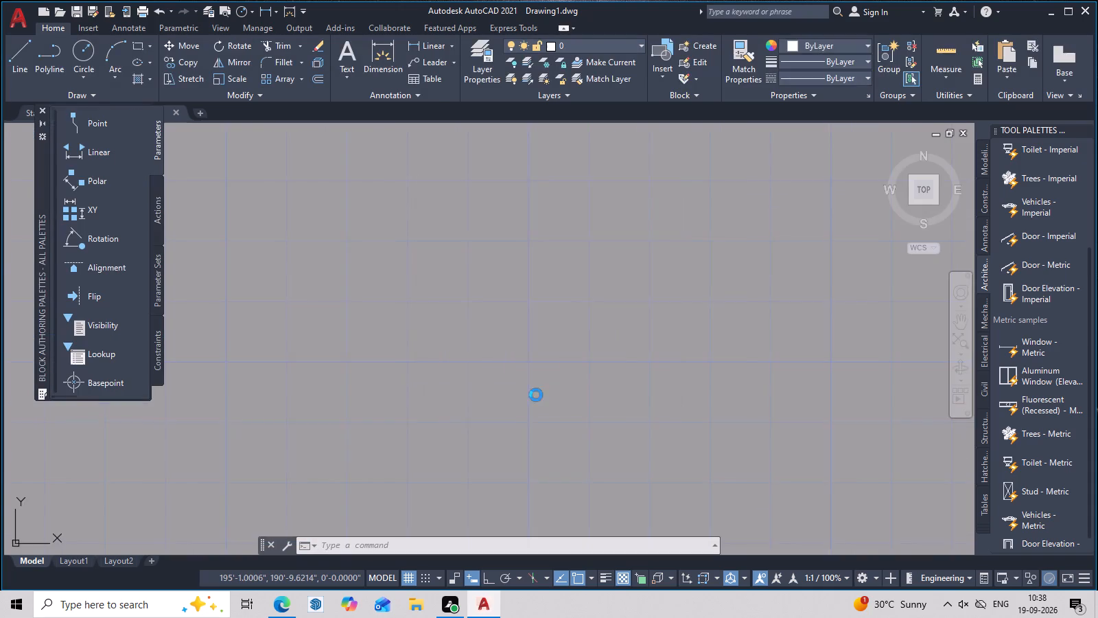
pyautogui.moveTo(583, 434); pyautogui.dragTo(441, 448)
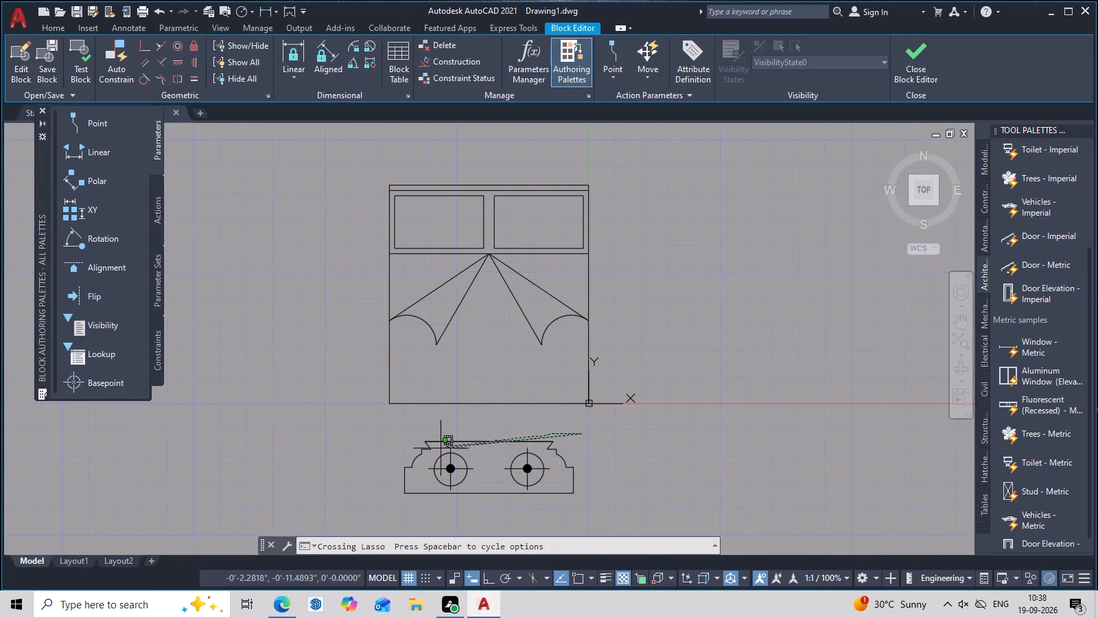
pyautogui.moveTo(441, 448); pyautogui.dragTo(444, 518)
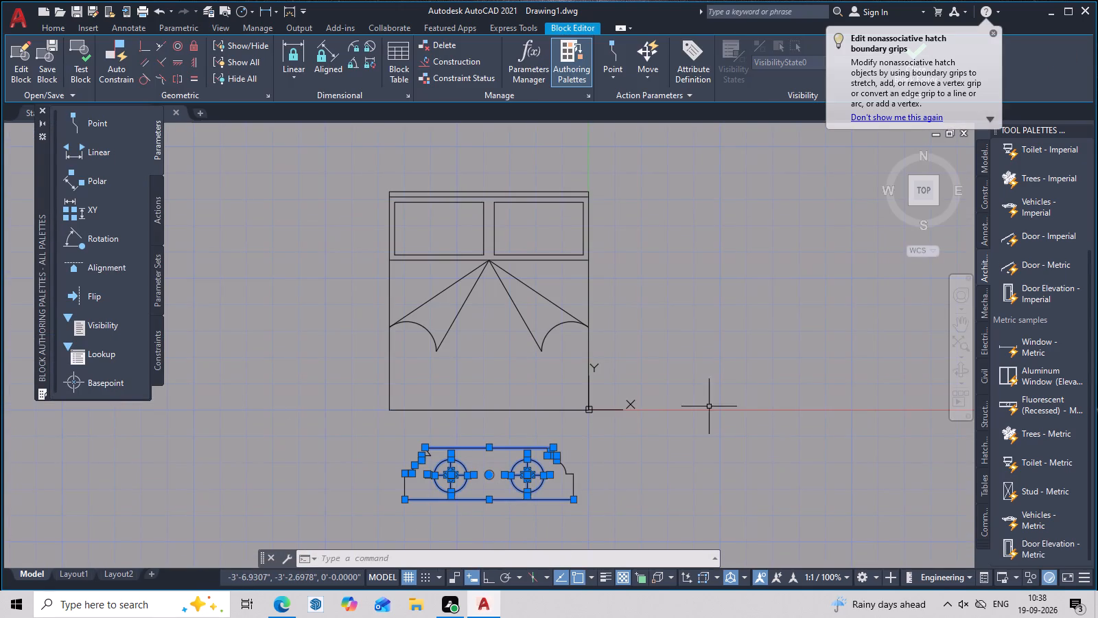
pyautogui.press('Delete')
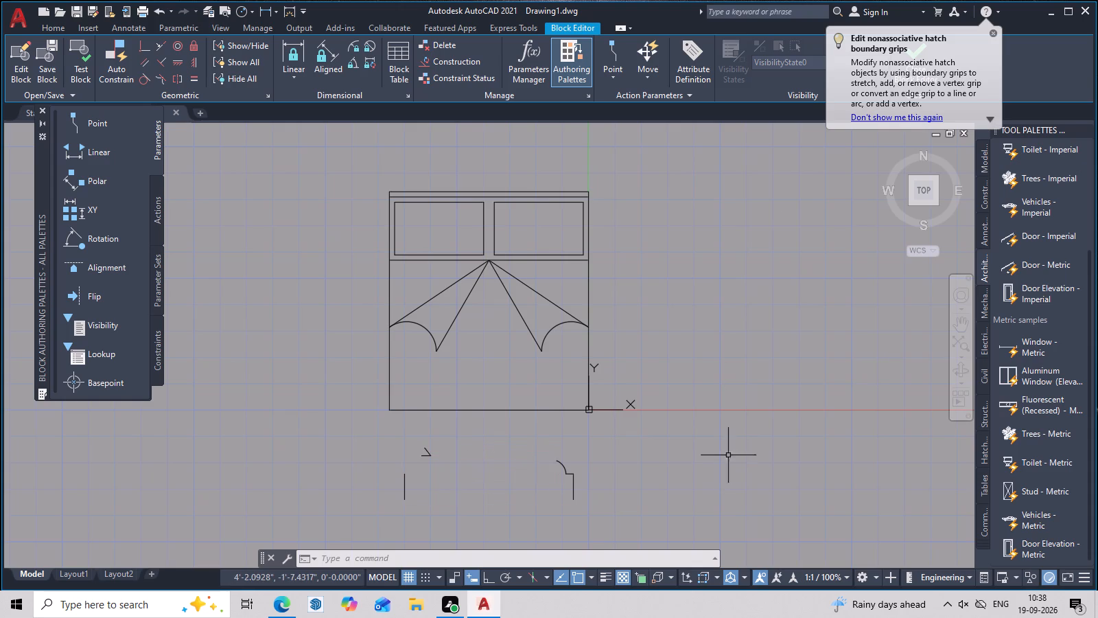
pyautogui.moveTo(693, 448); pyautogui.dragTo(716, 325, button='middle')
pyautogui.moveTo(620, 321); pyautogui.dragTo(412, 409)
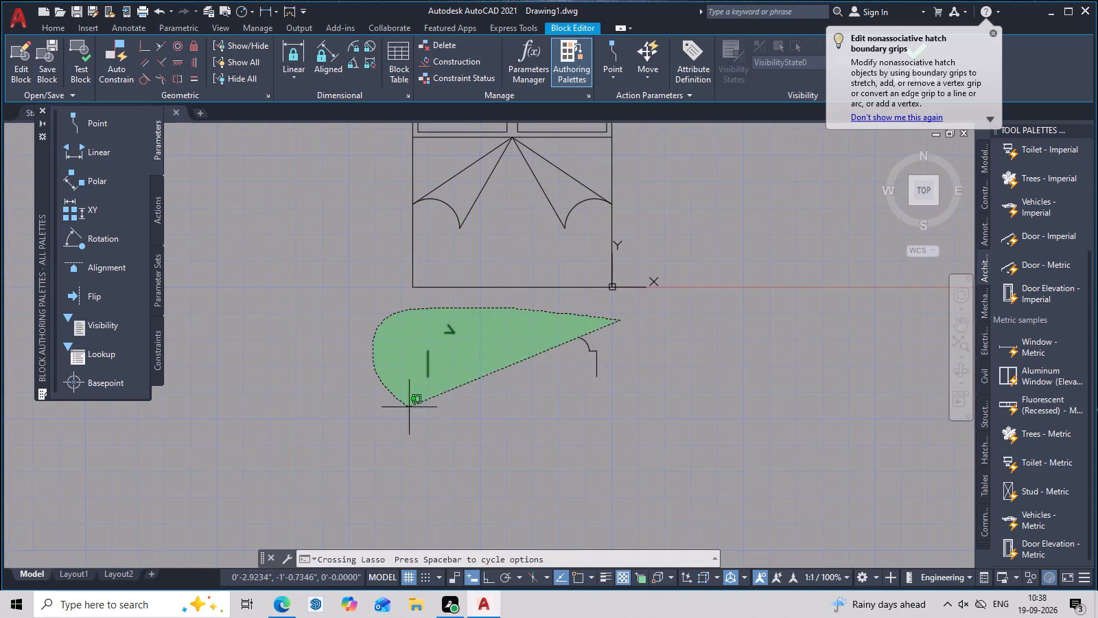
pyautogui.moveTo(412, 409); pyautogui.dragTo(635, 456)
pyautogui.press('Delete')
# Close the block editor and save the changes to NEW BED.
pyautogui.scroll(-3, 590, 351)
pyautogui.moveTo(587, 356); pyautogui.dragTo(582, 400, button='middle')
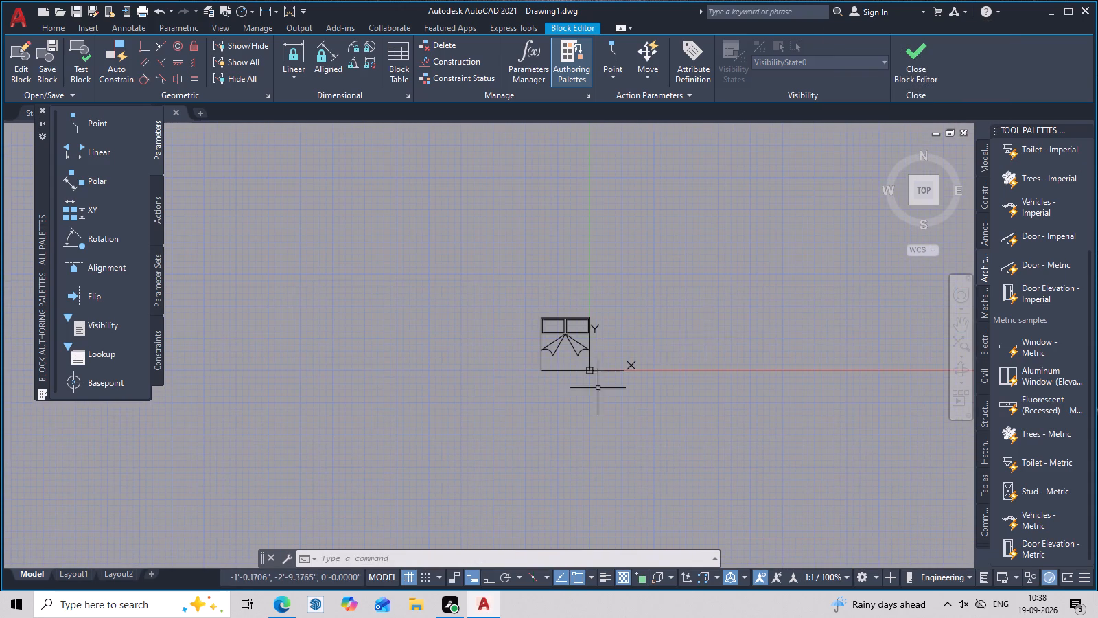
pyautogui.click(903, 52)
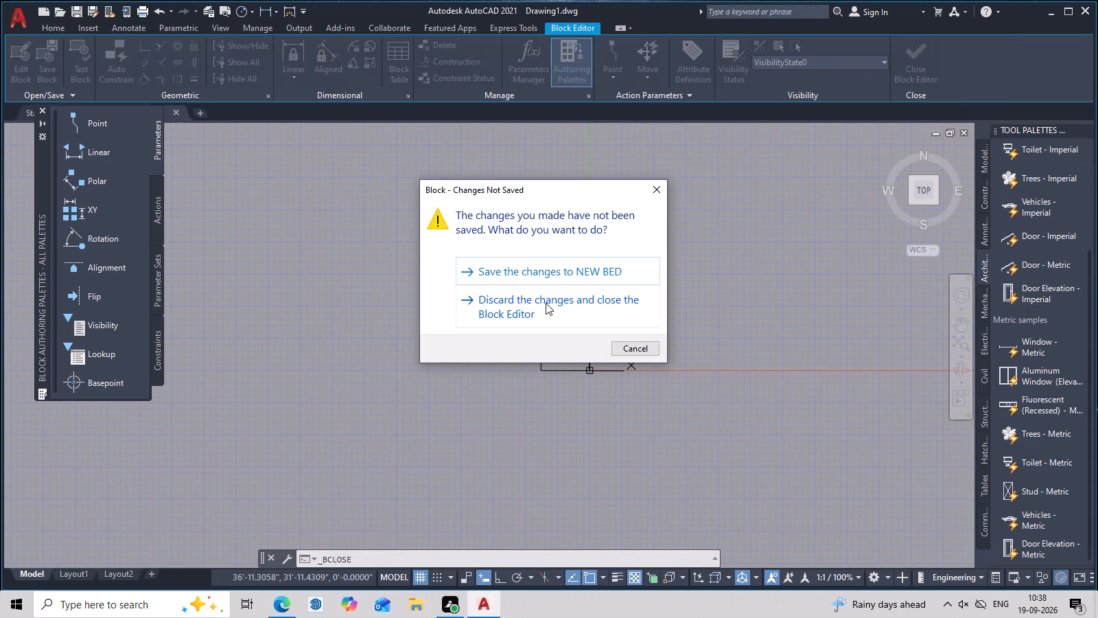
pyautogui.click(584, 276)
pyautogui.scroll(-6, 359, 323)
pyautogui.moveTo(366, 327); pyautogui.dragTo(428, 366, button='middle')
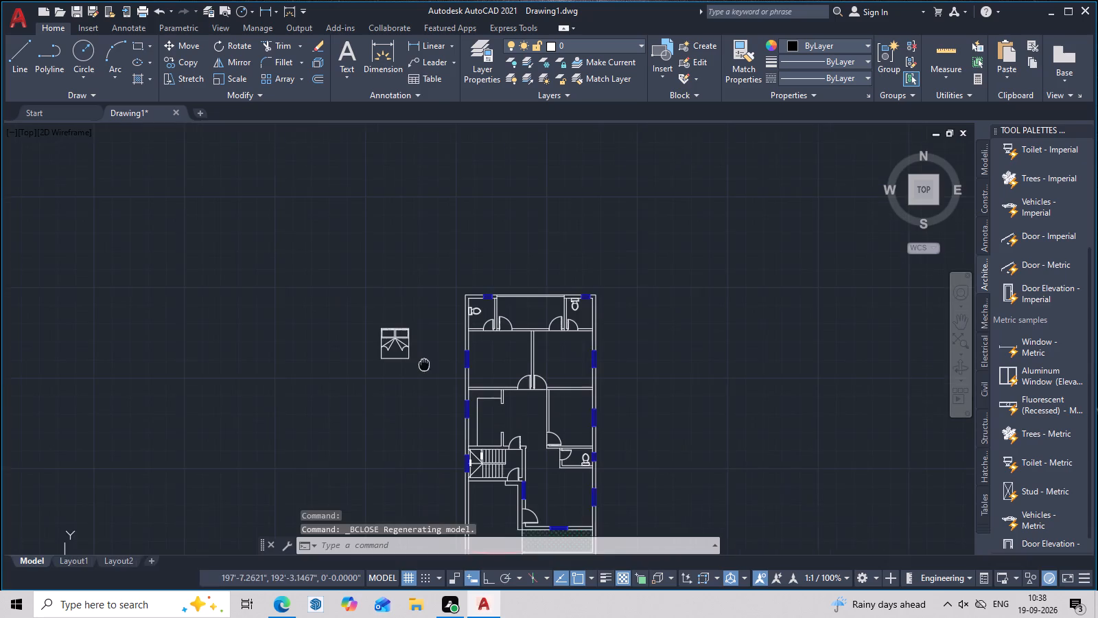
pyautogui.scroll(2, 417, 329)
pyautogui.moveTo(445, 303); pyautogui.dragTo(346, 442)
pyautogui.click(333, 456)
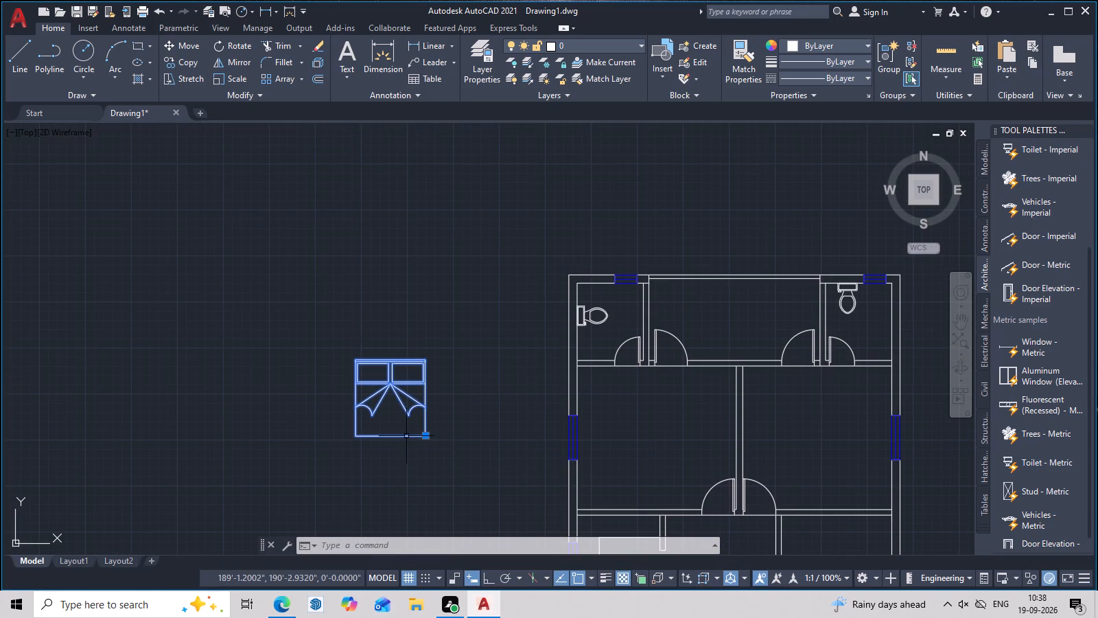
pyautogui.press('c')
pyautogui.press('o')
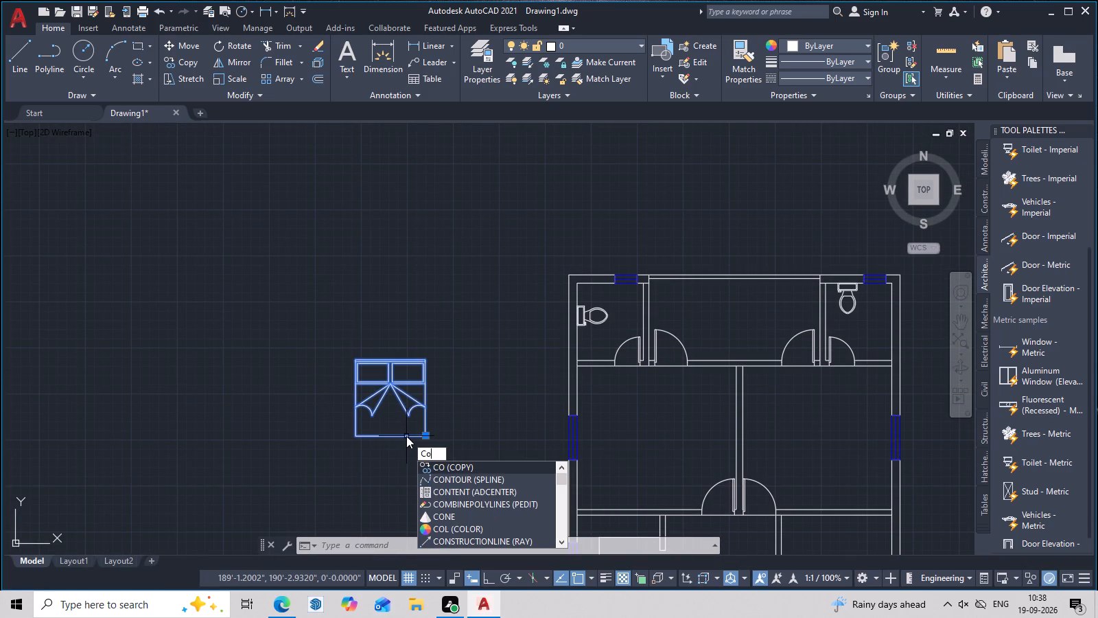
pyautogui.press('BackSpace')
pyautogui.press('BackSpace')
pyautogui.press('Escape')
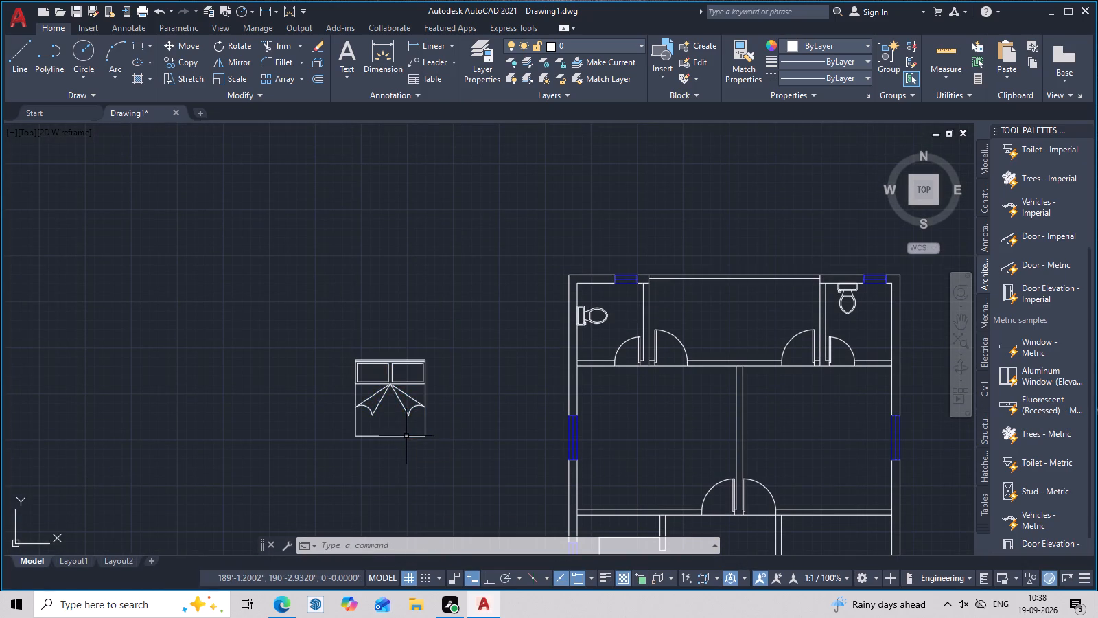
# Rotate the bed west of the house 90 degrees counterclockwise about a point northeast of it, so its pillows face west.
pyautogui.moveTo(485, 288); pyautogui.dragTo(323, 452)
pyautogui.click(318, 458)
pyautogui.write('ro')
pyautogui.press('space')
pyautogui.click(445, 315)
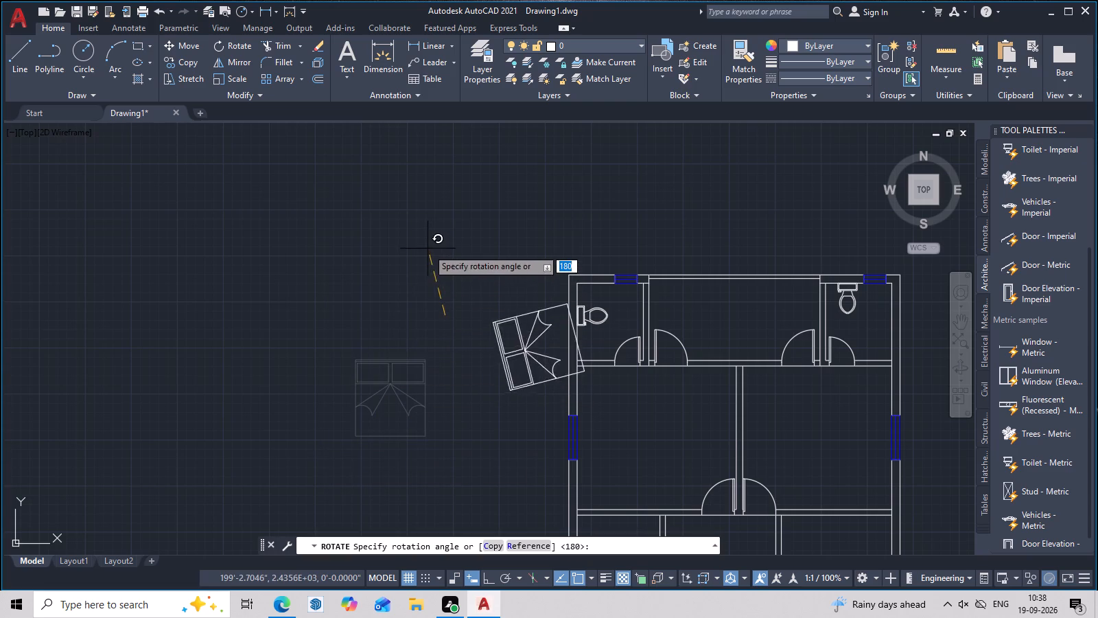
pyautogui.press('F8')
pyautogui.click(451, 251)
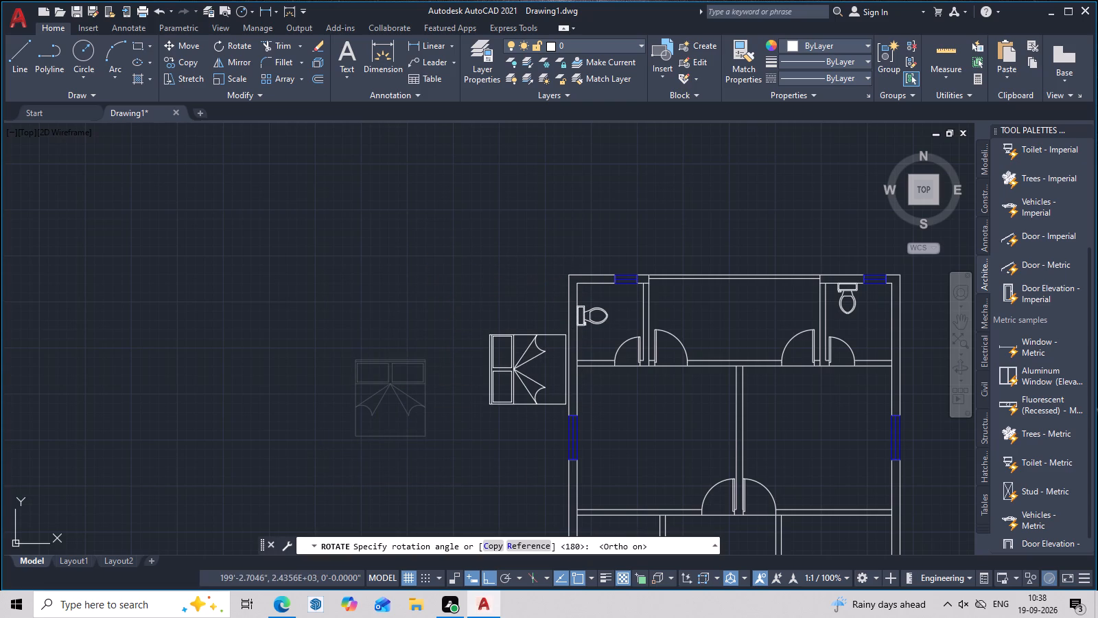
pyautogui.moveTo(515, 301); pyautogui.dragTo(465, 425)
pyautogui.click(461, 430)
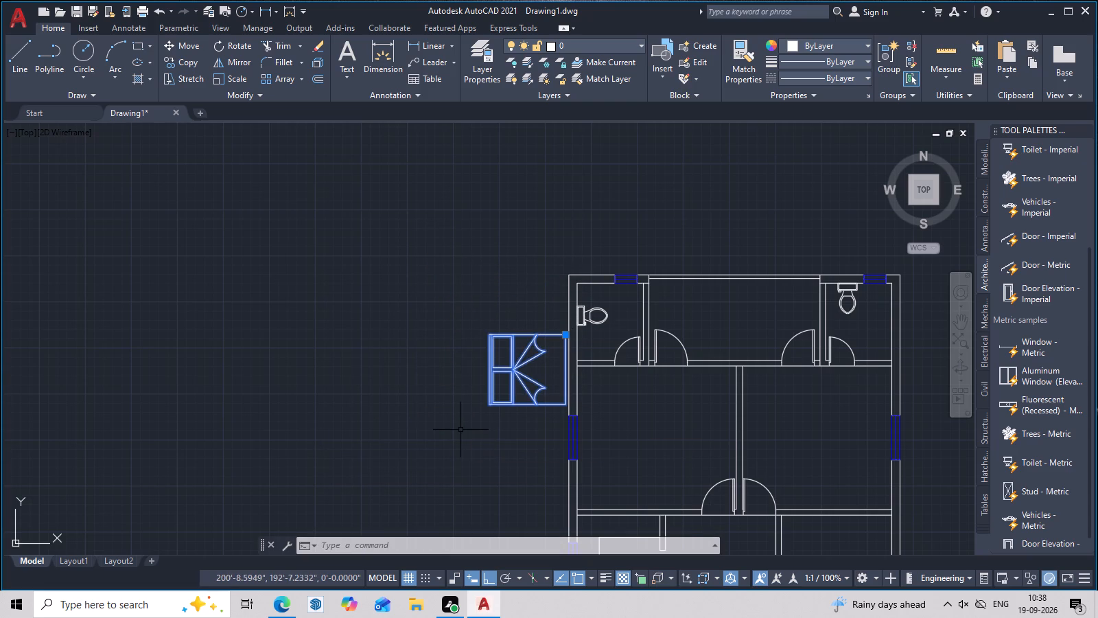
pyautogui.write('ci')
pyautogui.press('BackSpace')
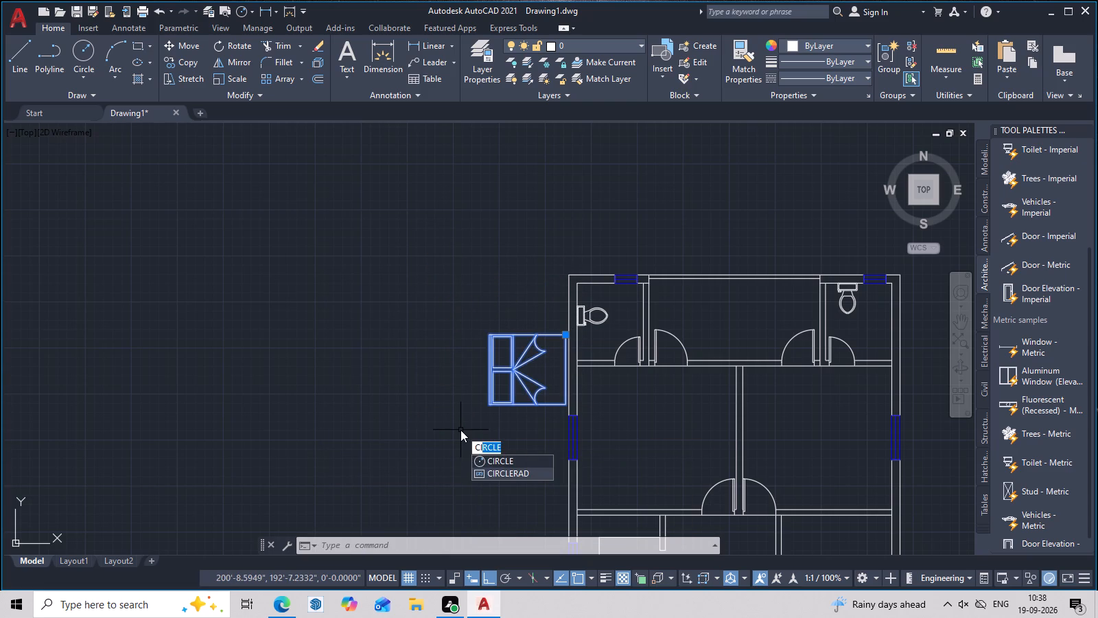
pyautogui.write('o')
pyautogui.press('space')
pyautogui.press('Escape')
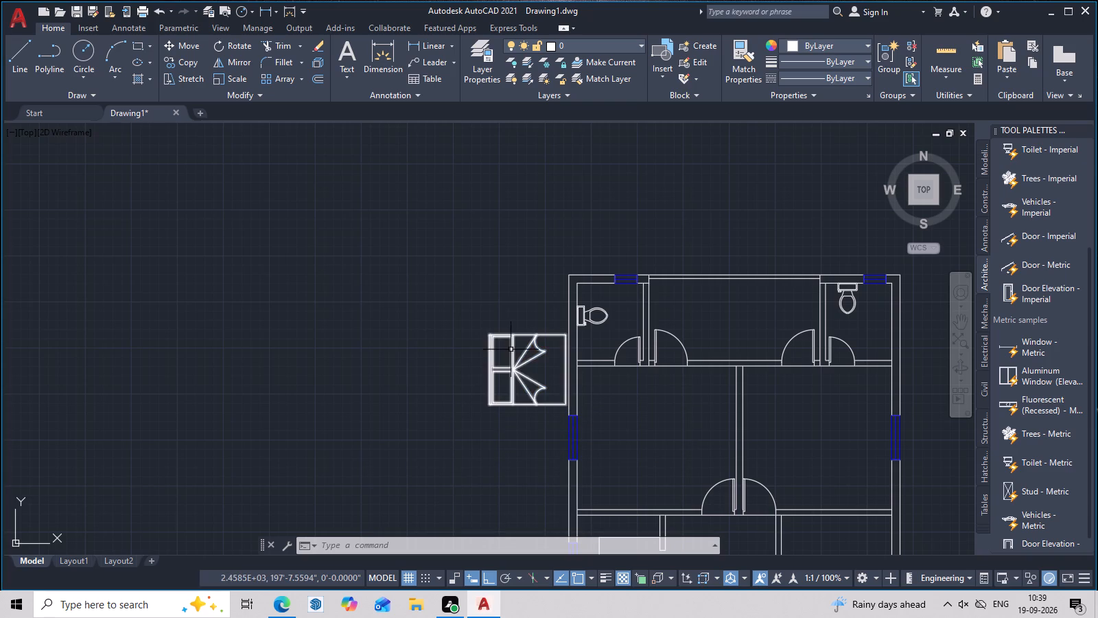
# Move the rotated bed farther west, horizontally away from the house.
pyautogui.moveTo(548, 325); pyautogui.dragTo(489, 405)
pyautogui.click(482, 413)
pyautogui.write('m')
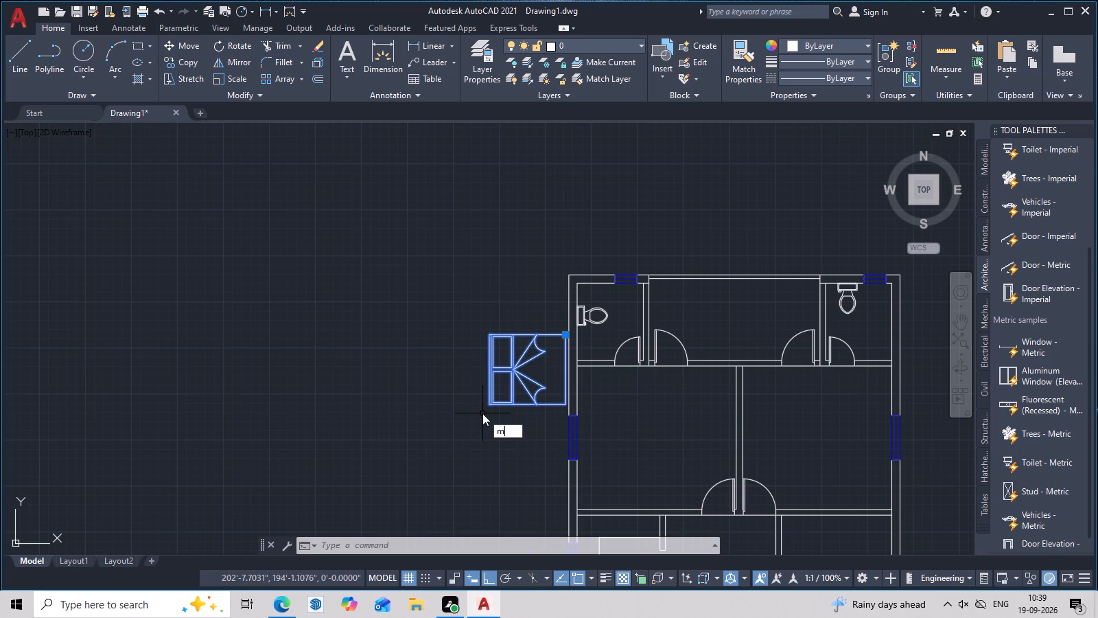
pyautogui.press('space')
pyautogui.click(500, 367)
pyautogui.click(286, 369)
pyautogui.moveTo(400, 389); pyautogui.dragTo(577, 395, button='middle')
pyautogui.press('Escape')
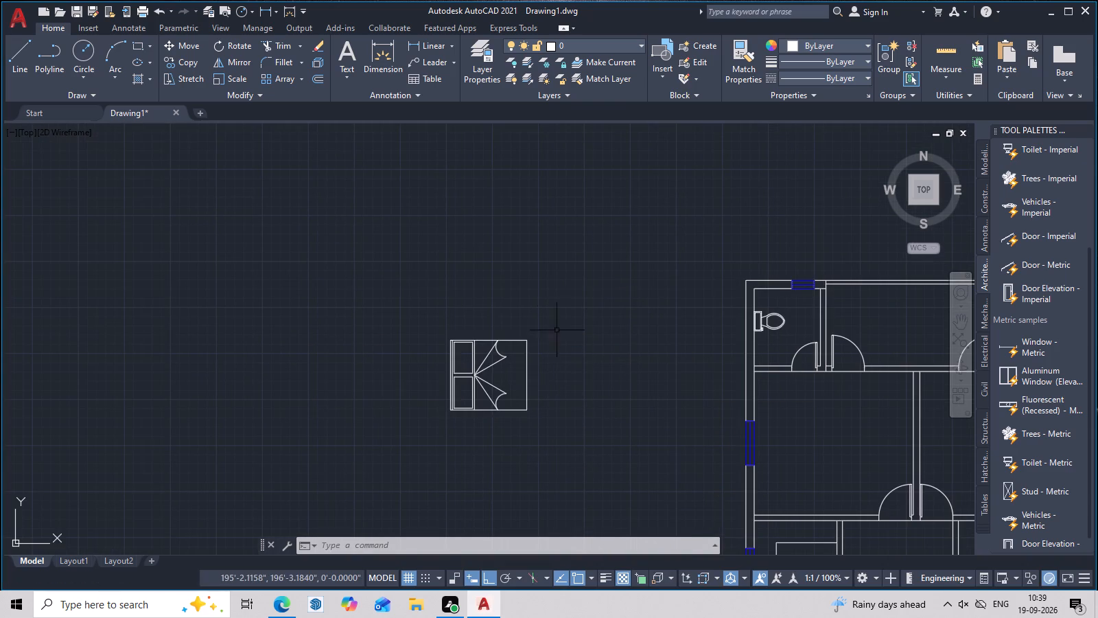
# Copy the bed from its headboard midpoint to the inner midpoint of the west window in the northwest bedroom.
pyautogui.moveTo(559, 304); pyautogui.dragTo(376, 461)
pyautogui.click(362, 474)
pyautogui.press('c')
pyautogui.press('o')
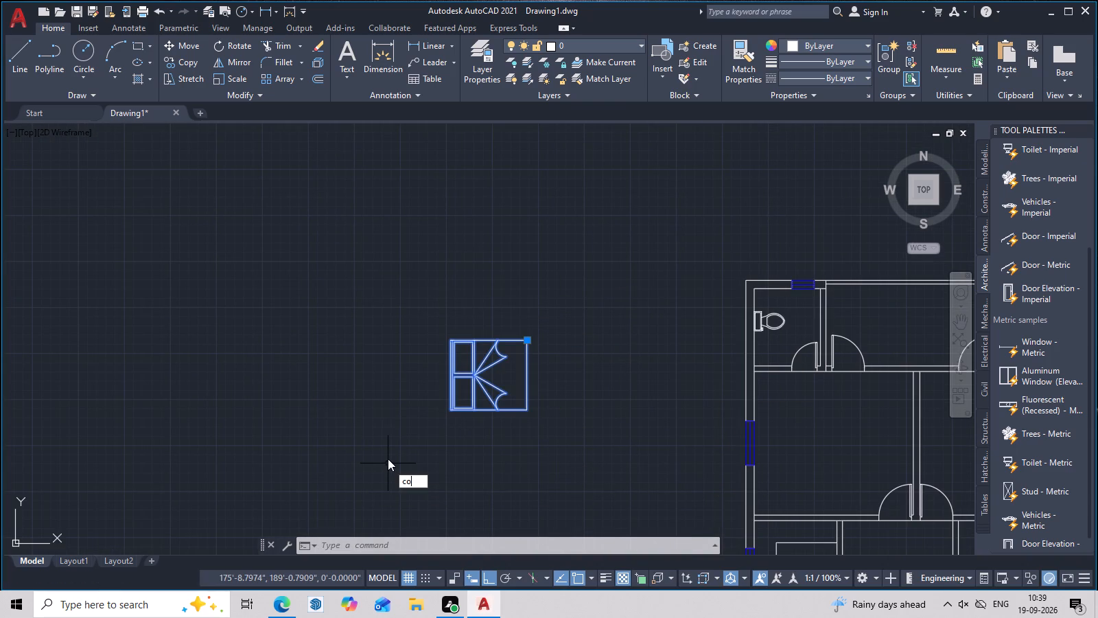
pyautogui.press('space')
pyautogui.scroll(5, 456, 374)
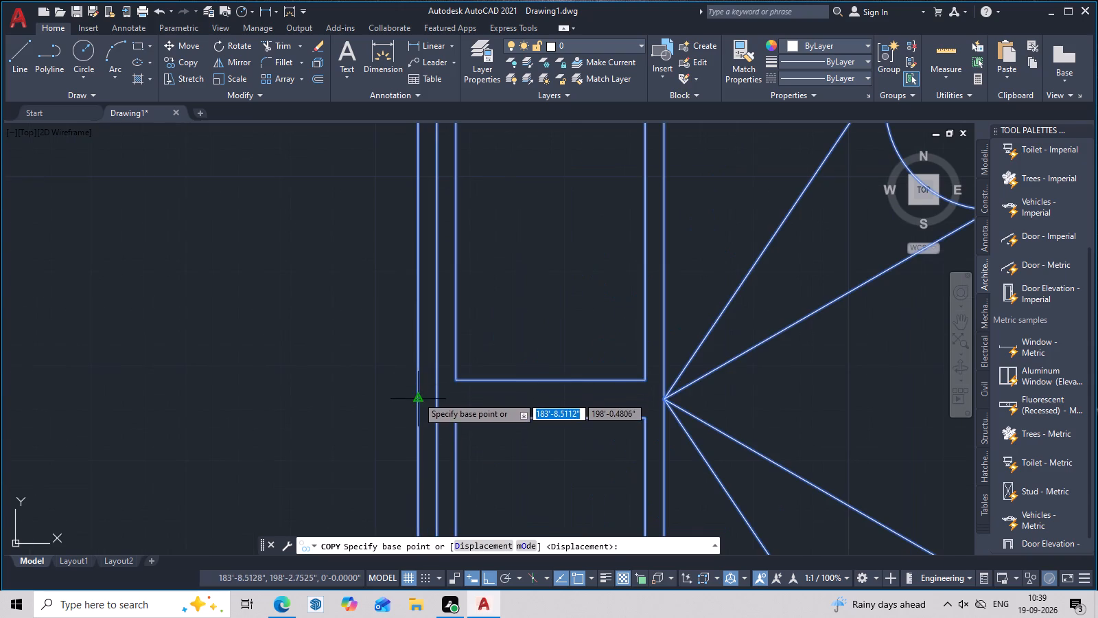
pyautogui.click(417, 396)
pyautogui.scroll(-3, 557, 416)
pyautogui.moveTo(519, 417); pyautogui.dragTo(0, 352, button='middle')
pyautogui.scroll(-3, 342, 391)
pyautogui.moveTo(429, 423); pyautogui.dragTo(439, 391, button='middle')
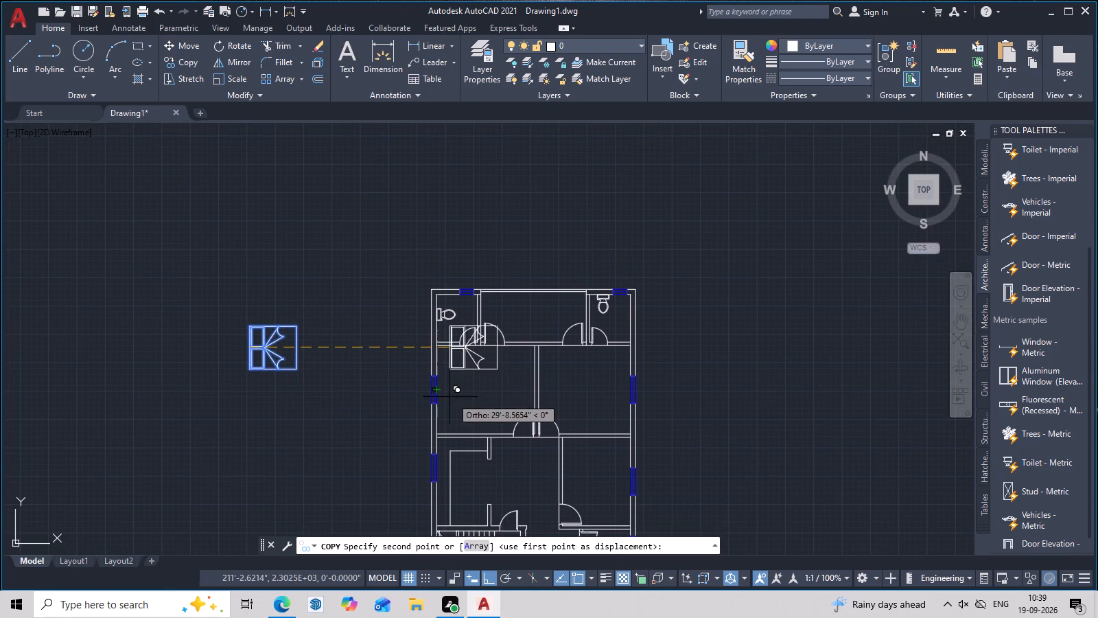
pyautogui.press('F8')
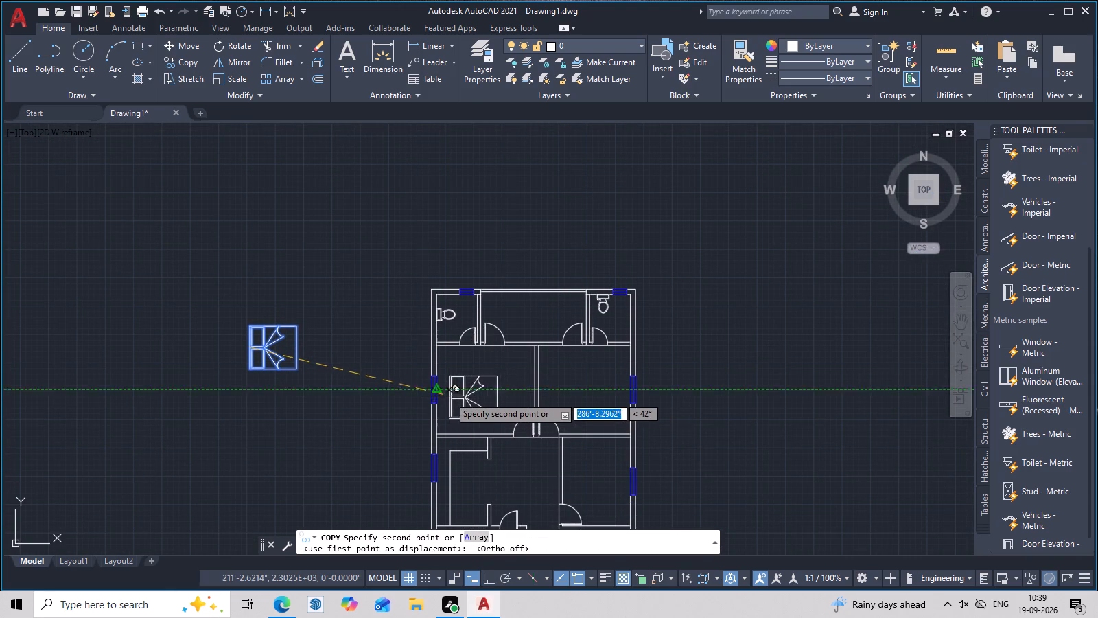
pyautogui.scroll(4, 442, 388)
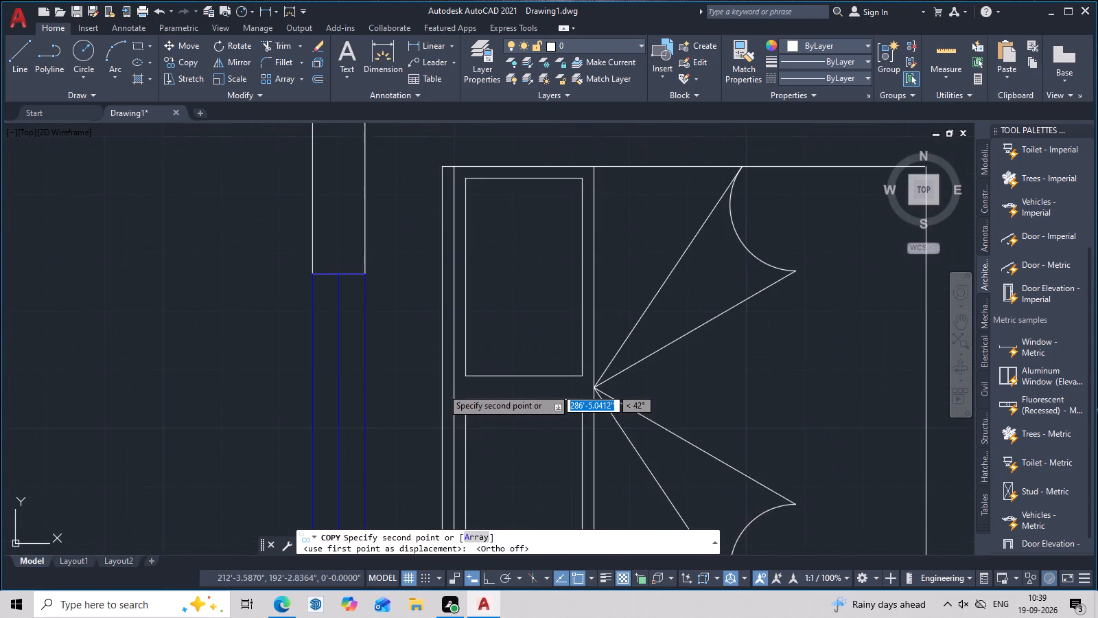
pyautogui.scroll(1, 442, 388)
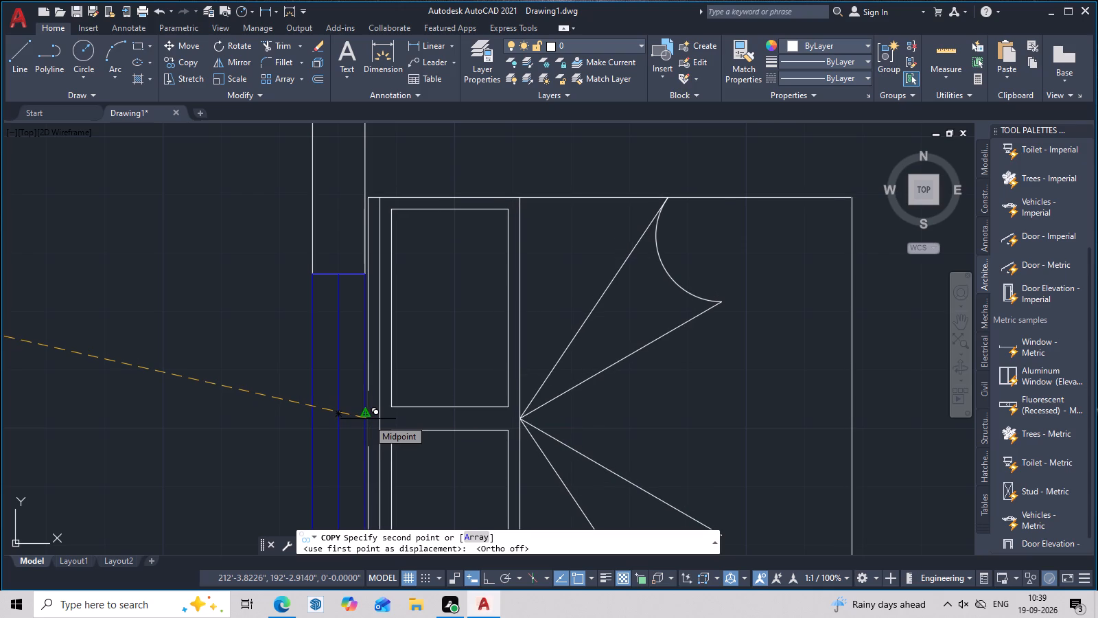
pyautogui.click(365, 420)
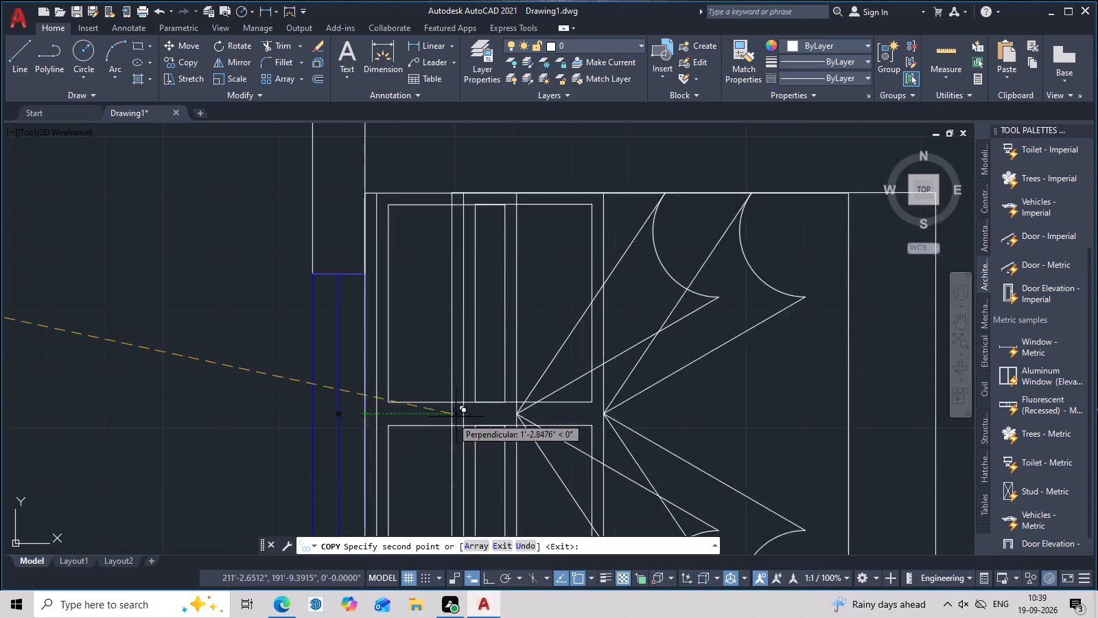
pyautogui.scroll(-5, 467, 415)
pyautogui.moveTo(517, 443); pyautogui.dragTo(458, 469, button='middle')
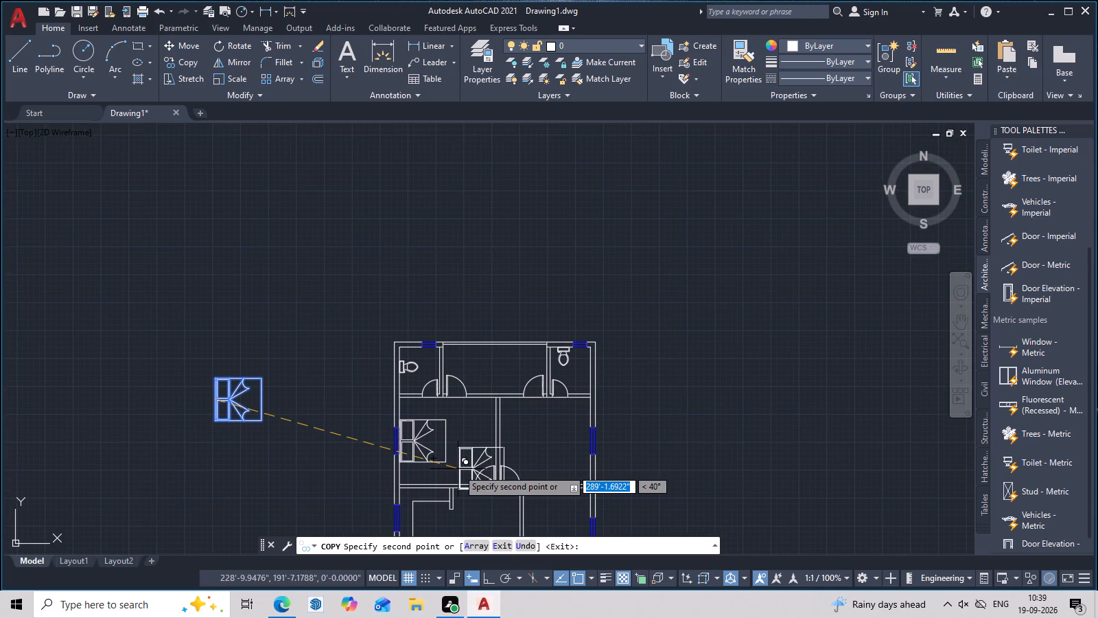
pyautogui.moveTo(536, 450); pyautogui.dragTo(574, 279, button='middle')
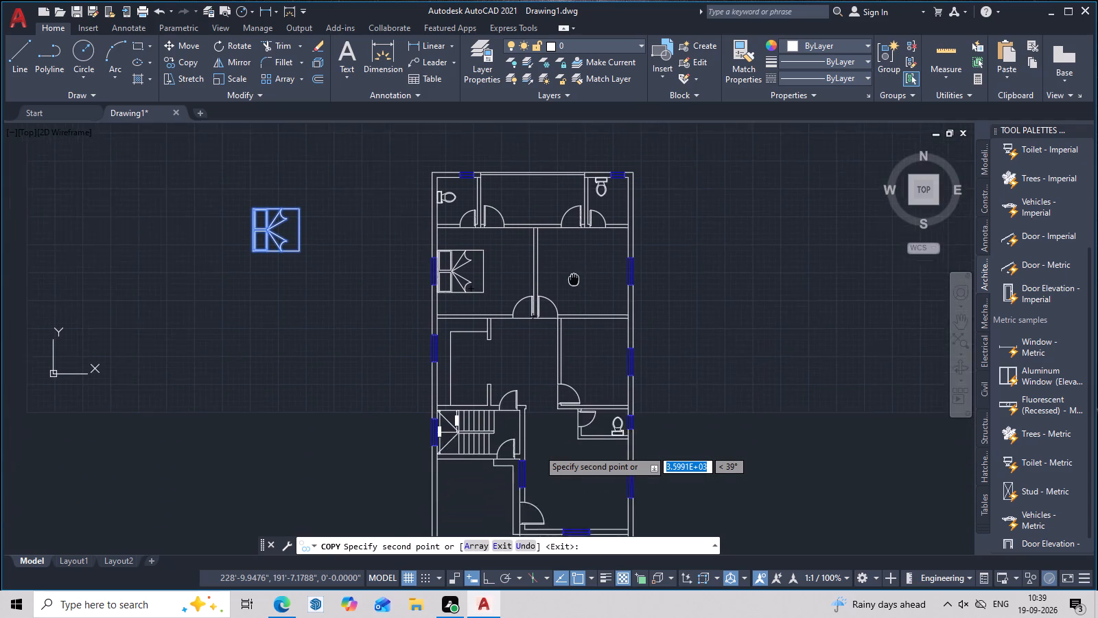
pyautogui.moveTo(574, 279); pyautogui.dragTo(581, 231, button='middle')
pyautogui.press('Escape')
# Mirror the bed outside the house across a vertical line just east of it, keeping the source bed.
pyautogui.scroll(-3, 581, 233)
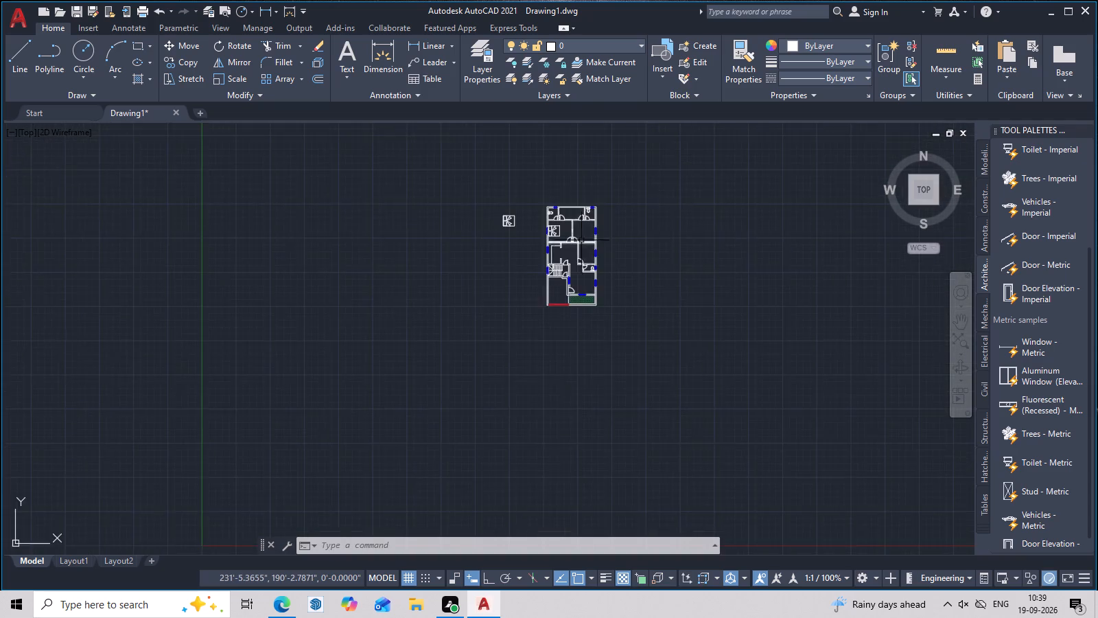
pyautogui.moveTo(583, 261); pyautogui.dragTo(584, 360, button='middle')
pyautogui.scroll(3, 586, 330)
pyautogui.moveTo(571, 332); pyautogui.dragTo(705, 351, button='middle')
pyautogui.moveTo(465, 242); pyautogui.dragTo(403, 315)
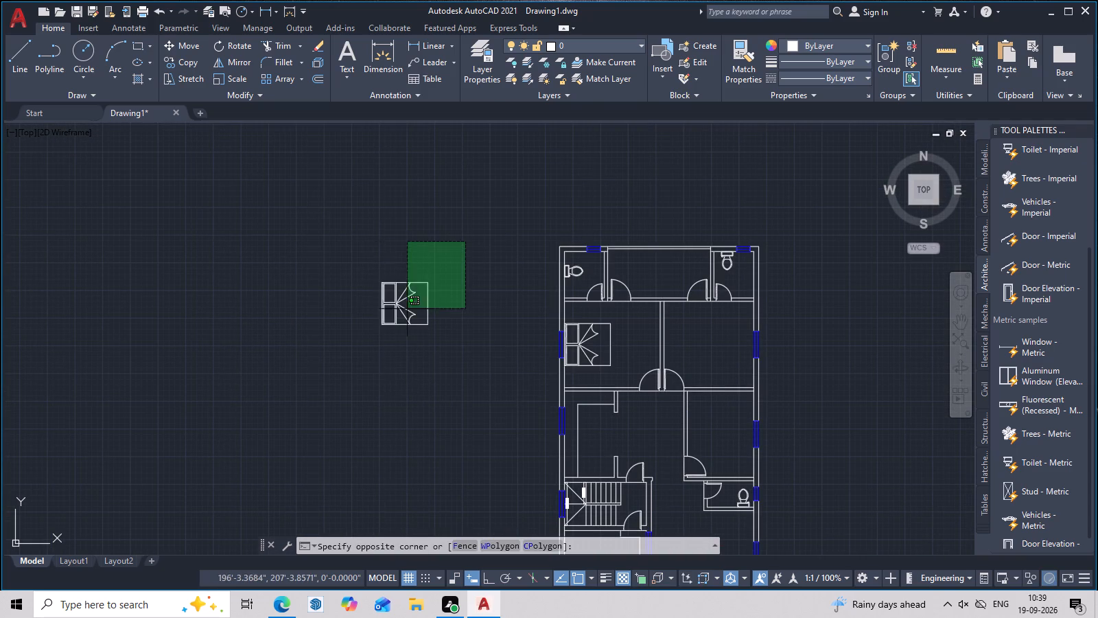
pyautogui.moveTo(403, 315); pyautogui.dragTo(355, 378)
pyautogui.click(346, 386)
pyautogui.scroll(2, 573, 363)
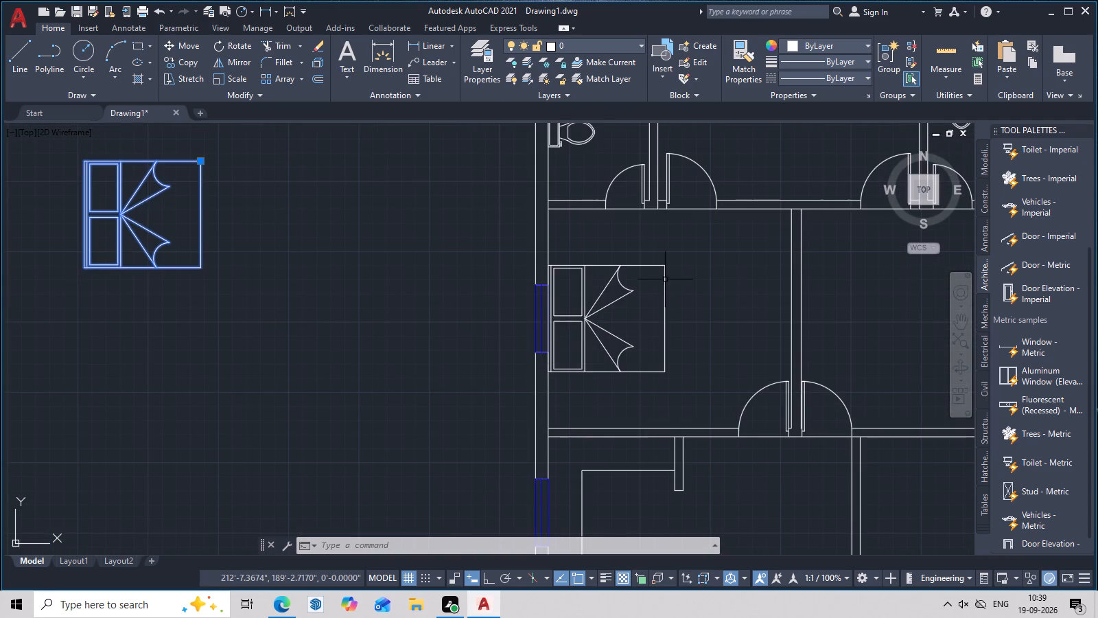
pyautogui.moveTo(218, 249); pyautogui.dragTo(342, 314, button='middle')
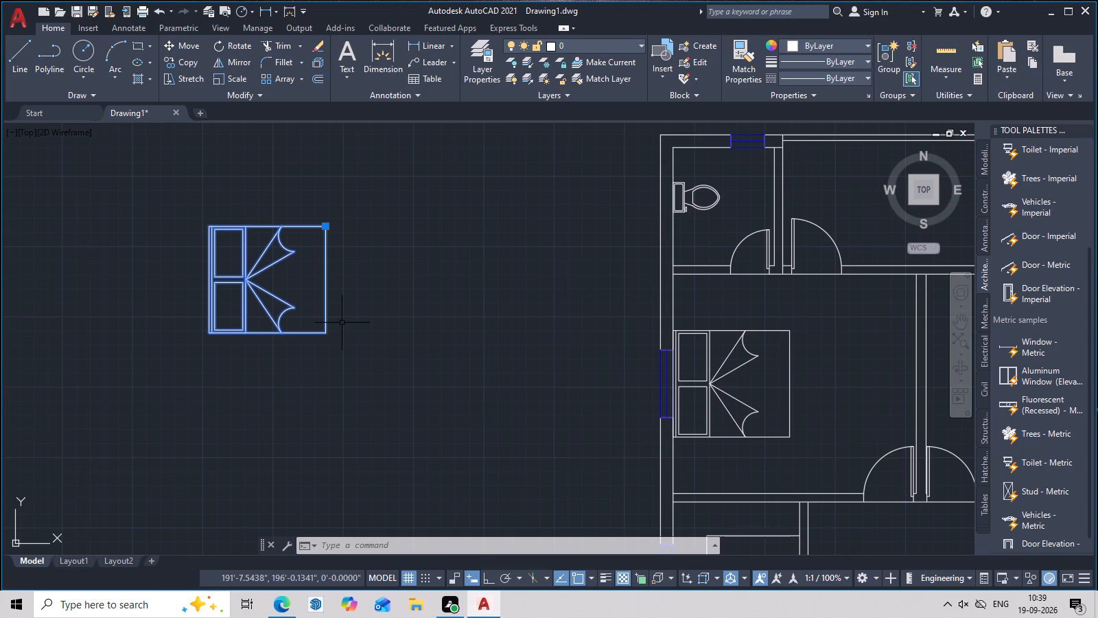
pyautogui.write('mi')
pyautogui.press('space')
pyautogui.click(377, 321)
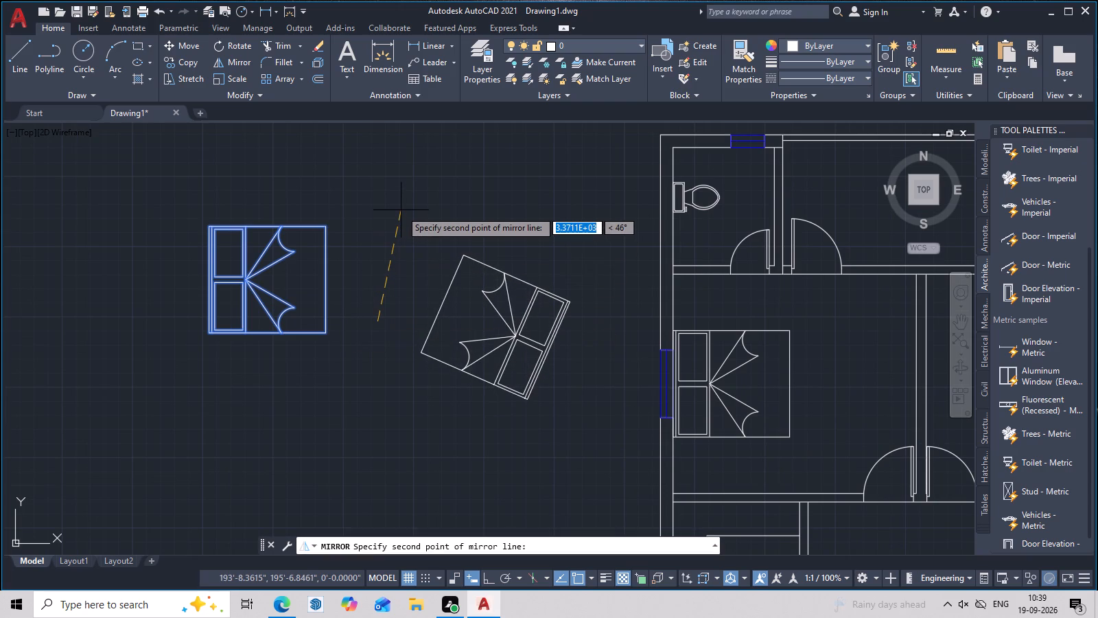
pyautogui.press('F8')
pyautogui.click(401, 210)
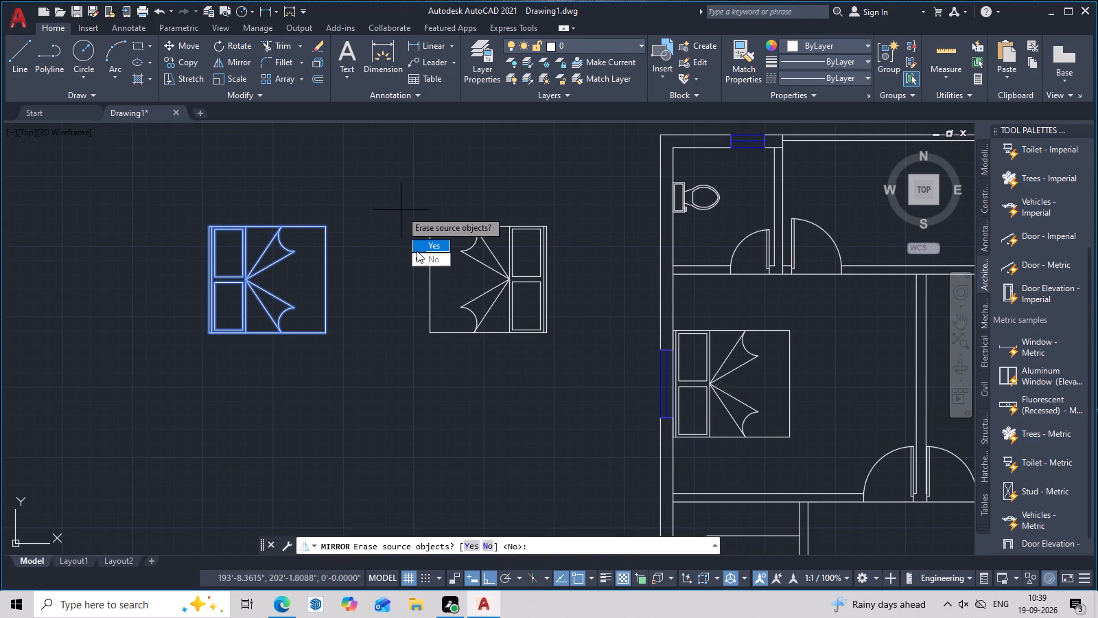
pyautogui.moveTo(419, 256); pyautogui.dragTo(401, 210)
# Copy the mirrored bed from its headboard midpoint to the inner midpoint of the east window in the northeast bedroom.
pyautogui.moveTo(572, 185); pyautogui.dragTo(425, 352)
pyautogui.click(423, 353)
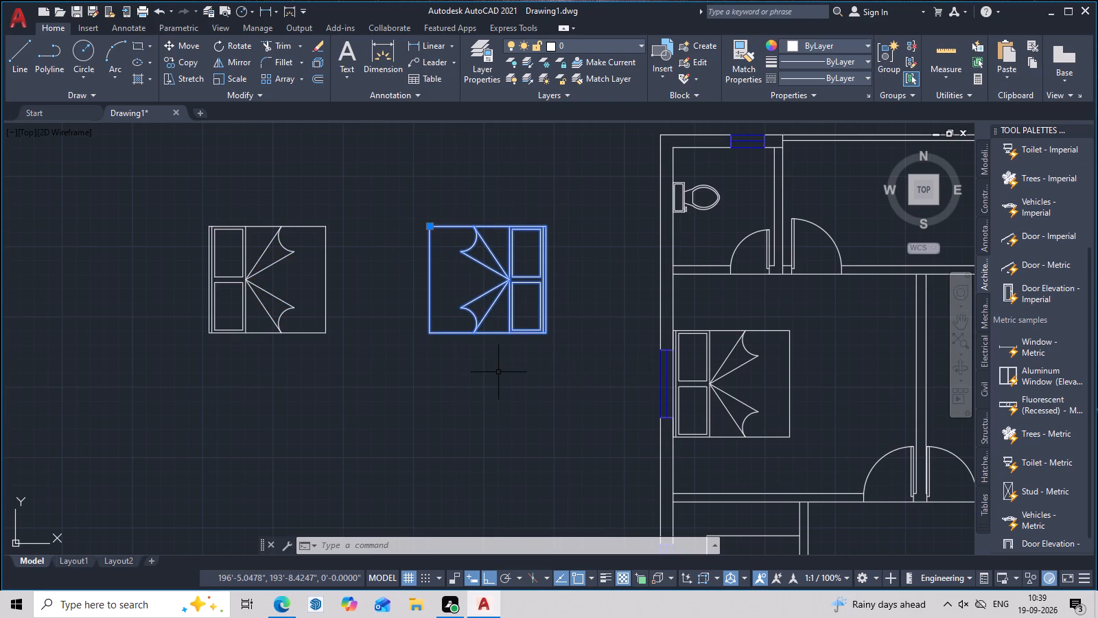
pyautogui.write('co')
pyautogui.press('space')
pyautogui.scroll(3, 562, 279)
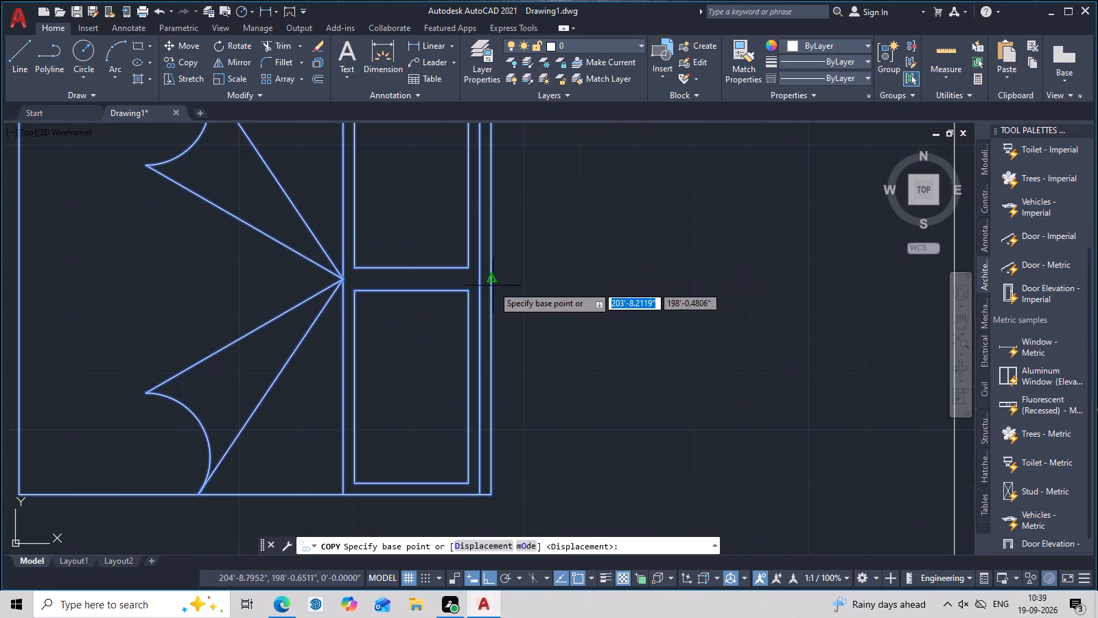
pyautogui.click(492, 279)
pyautogui.scroll(-6, 576, 334)
pyautogui.moveTo(614, 374); pyautogui.dragTo(342, 426, button='middle')
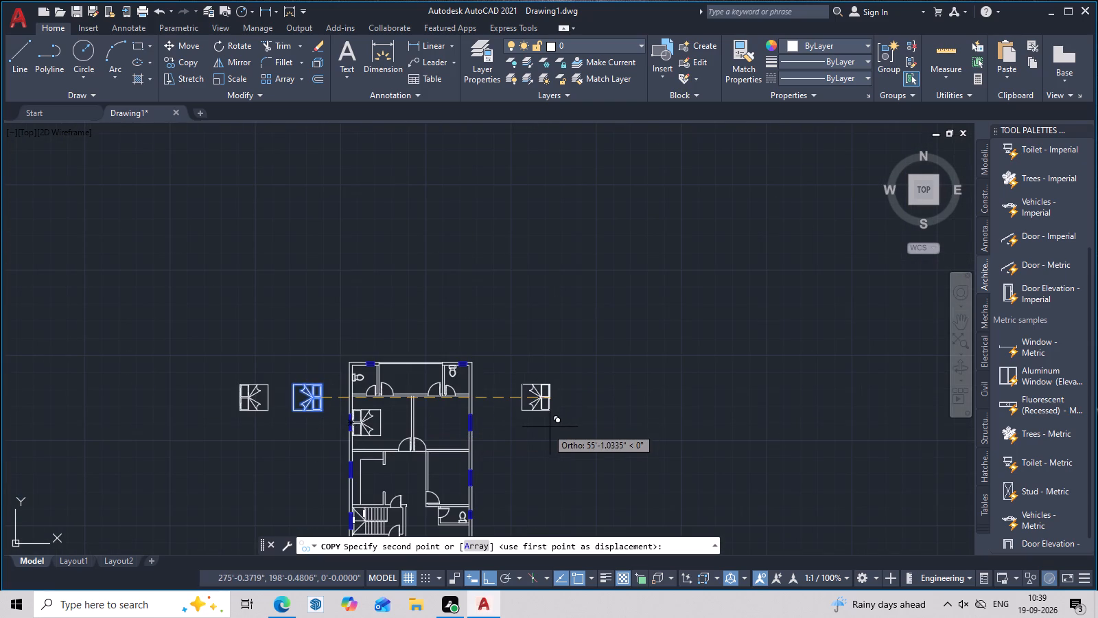
pyautogui.press('F8')
pyautogui.moveTo(482, 437); pyautogui.dragTo(673, 323, button='middle')
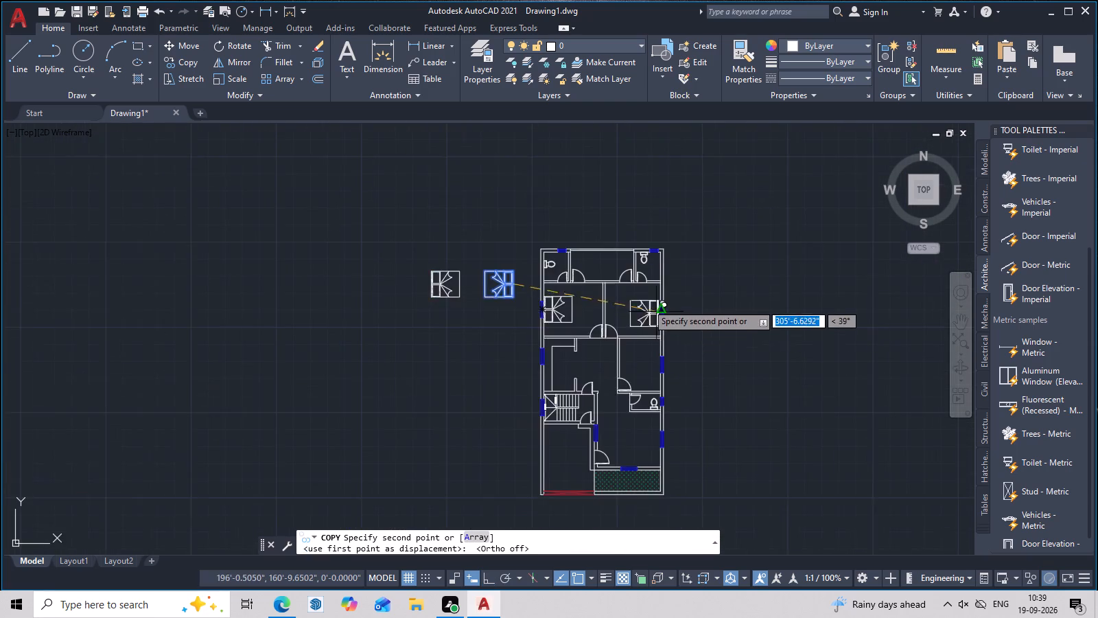
pyautogui.scroll(5, 643, 299)
pyautogui.moveTo(629, 403); pyautogui.dragTo(659, 323, button='middle')
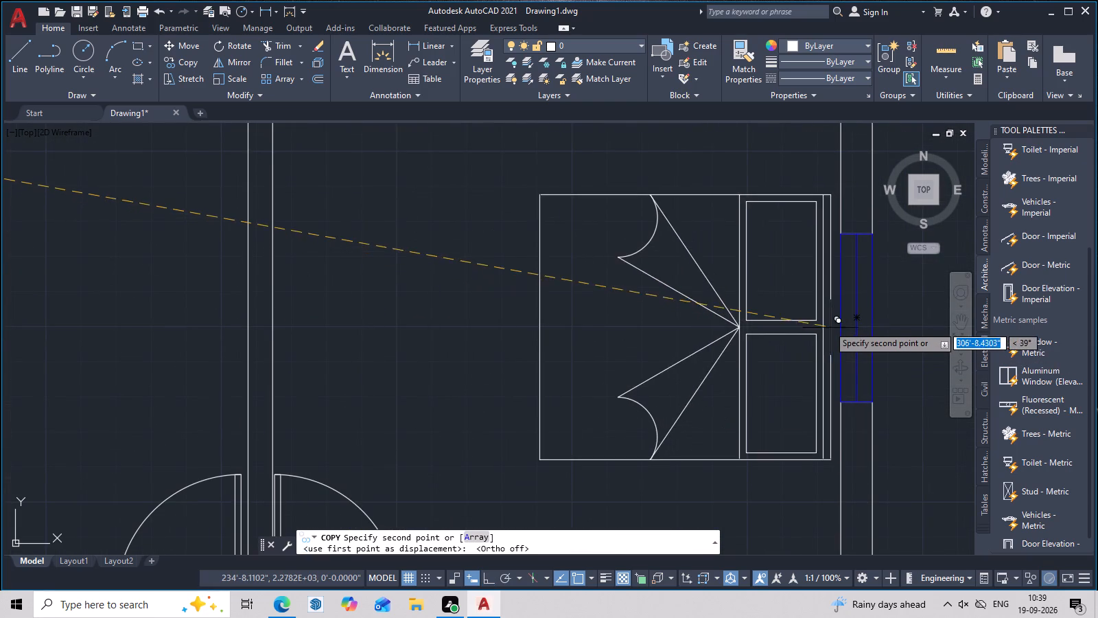
pyautogui.click(839, 321)
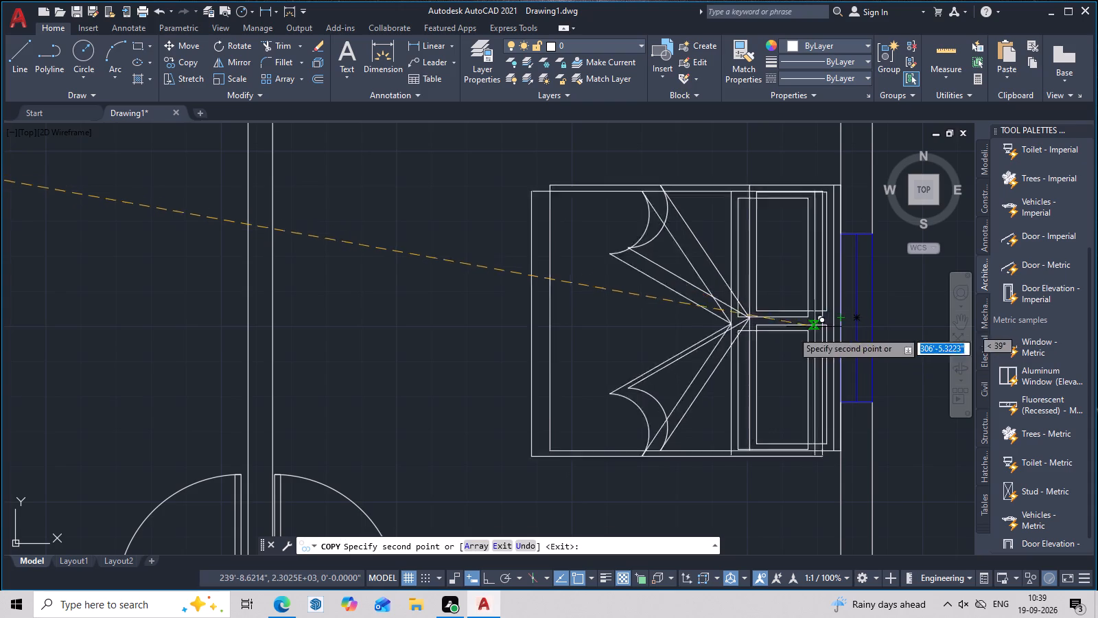
pyautogui.scroll(-5, 623, 334)
pyautogui.moveTo(619, 371); pyautogui.dragTo(676, 282, button='middle')
pyautogui.press('Escape')
# Copy the northeast bedroom's bed from its headboard midpoint to the east window's inner midpoint in the bedroom directly south.
pyautogui.moveTo(702, 329); pyautogui.dragTo(708, 314, button='middle')
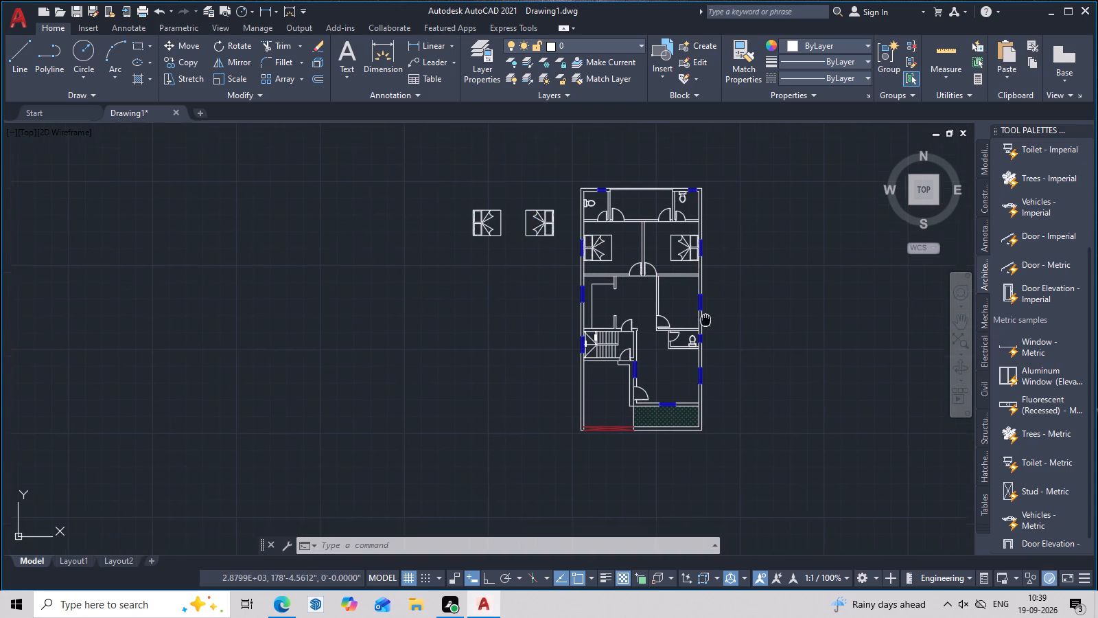
pyautogui.moveTo(708, 314); pyautogui.dragTo(721, 254, button='middle')
pyautogui.moveTo(721, 254); pyautogui.dragTo(722, 431, button='middle')
pyautogui.scroll(3, 713, 338)
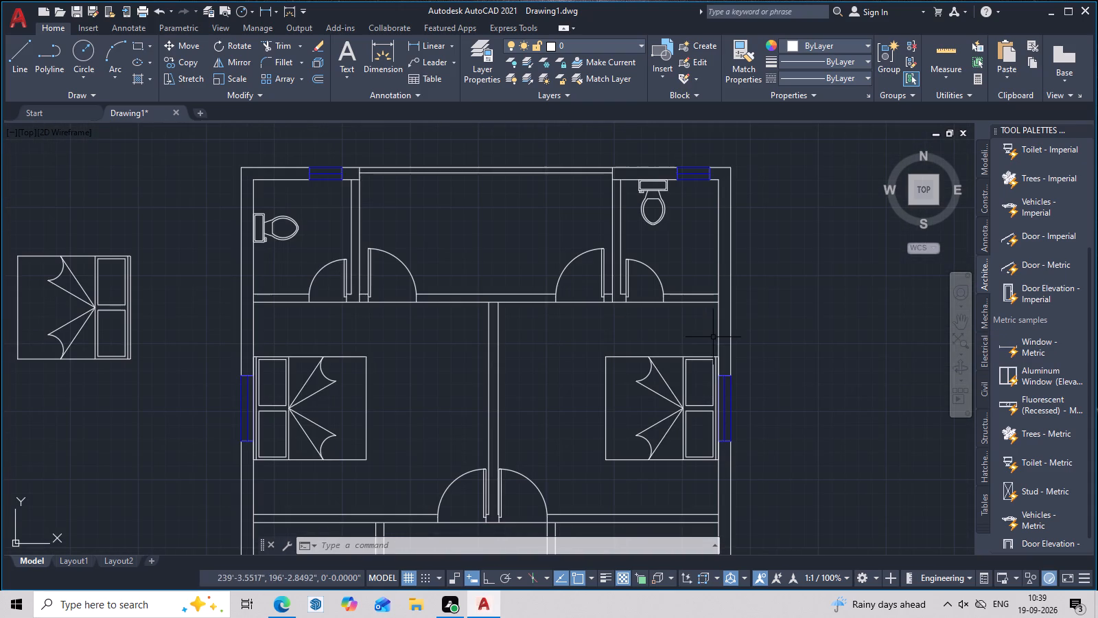
pyautogui.click(686, 360)
pyautogui.write('co')
pyautogui.press('space')
pyautogui.moveTo(694, 403); pyautogui.dragTo(660, 282, button='middle')
pyautogui.scroll(3, 693, 283)
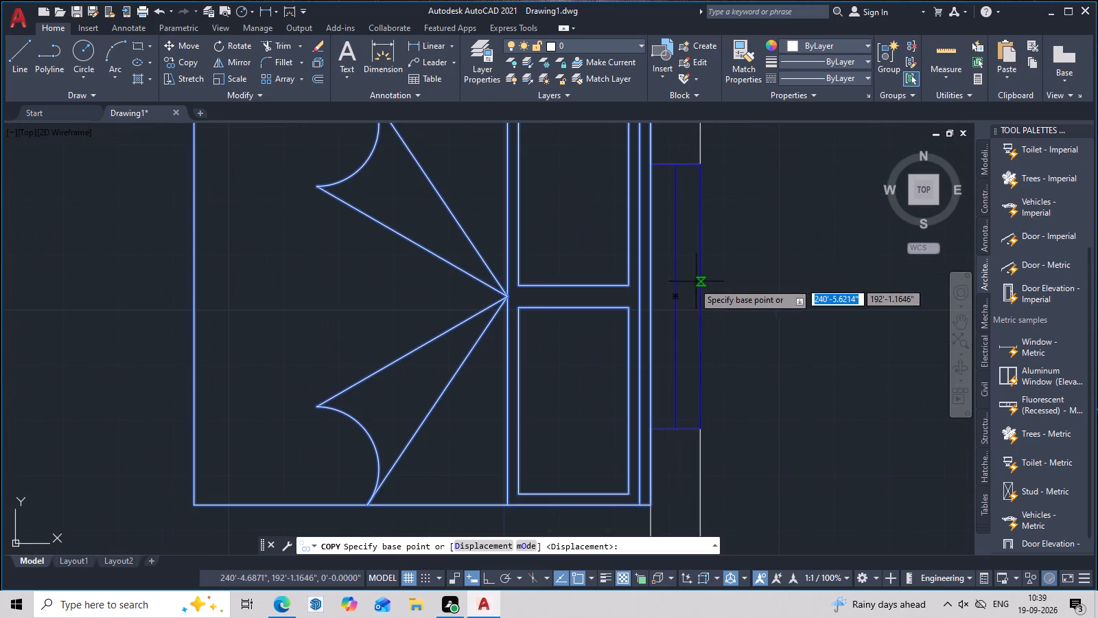
pyautogui.click(650, 299)
pyautogui.scroll(-3, 624, 343)
pyautogui.moveTo(602, 394); pyautogui.dragTo(648, 196, button='middle')
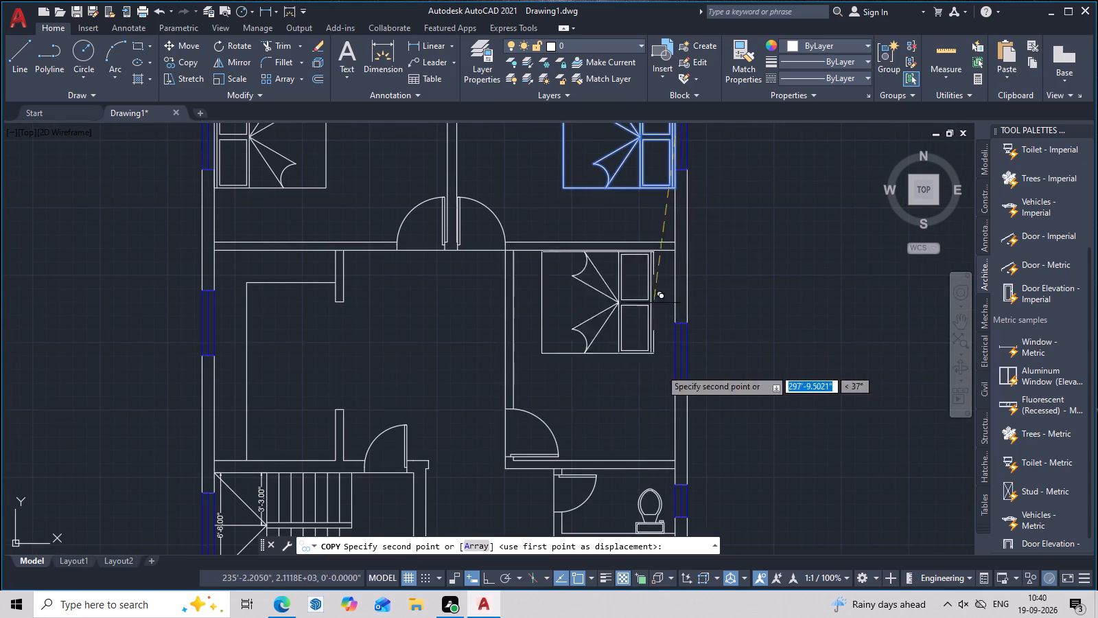
pyautogui.scroll(2, 672, 374)
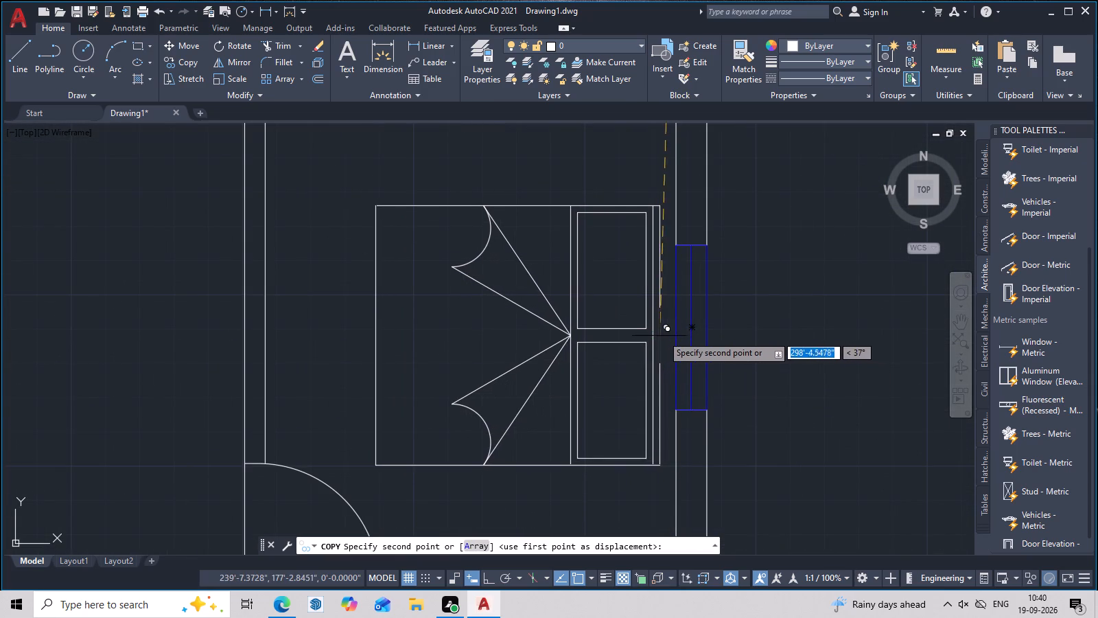
pyautogui.click(670, 334)
pyautogui.scroll(-2, 600, 343)
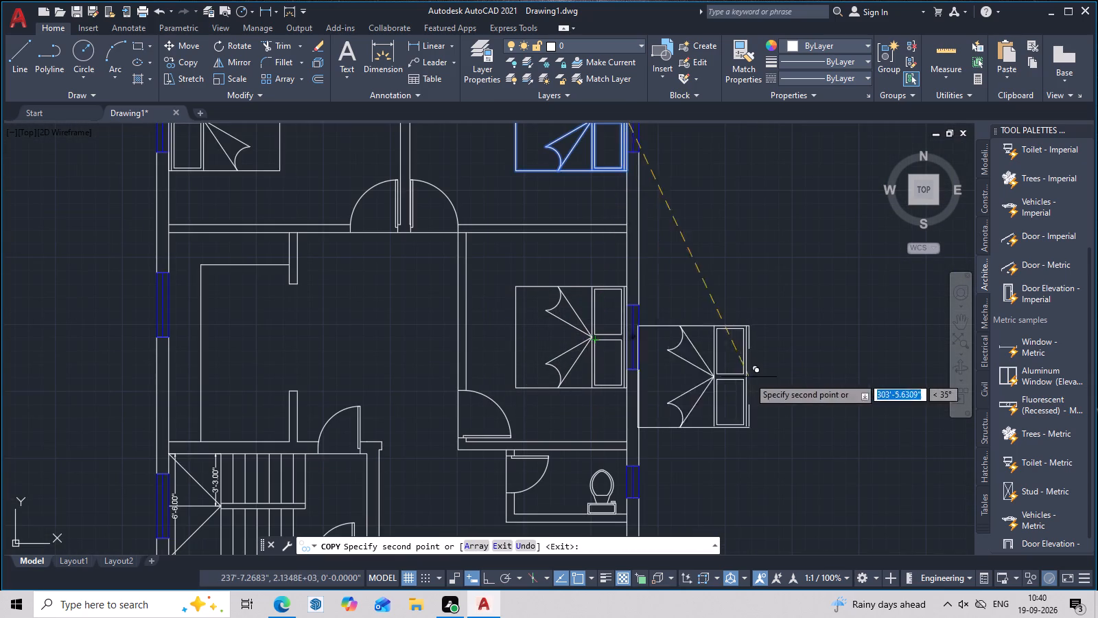
pyautogui.press('Escape')
# Delete the two spare beds lying outside the house to the west.
pyautogui.scroll(-3, 729, 371)
pyautogui.moveTo(729, 370); pyautogui.dragTo(718, 417, button='middle')
pyautogui.moveTo(718, 417); pyautogui.dragTo(719, 381, button='middle')
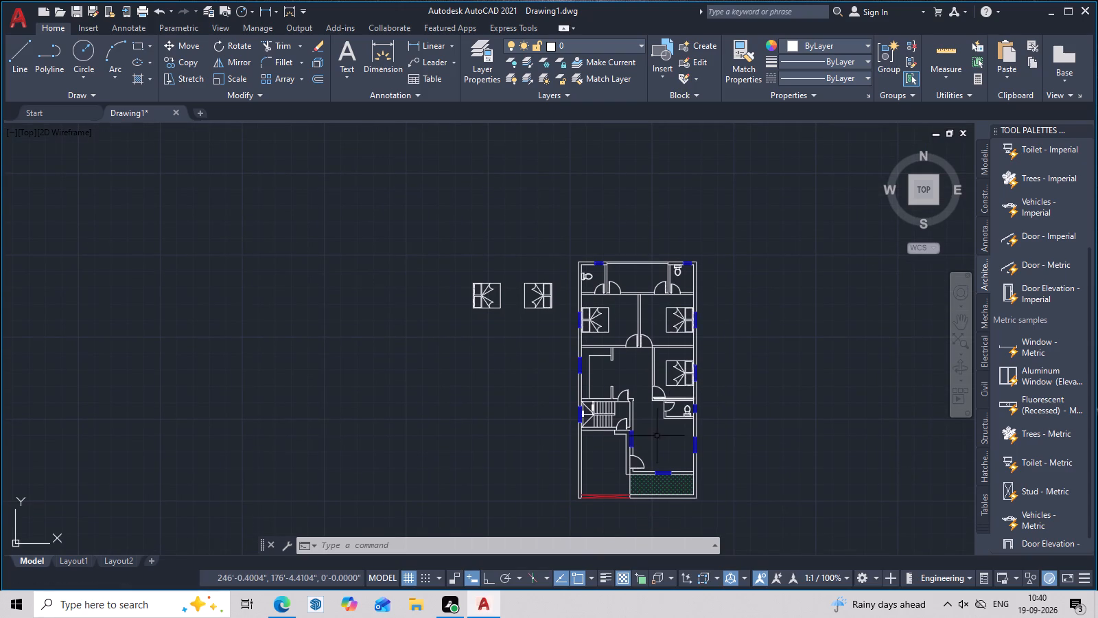
pyautogui.moveTo(661, 437); pyautogui.dragTo(664, 419, button='middle')
pyautogui.scroll(3, 543, 290)
pyautogui.moveTo(622, 163); pyautogui.dragTo(239, 173)
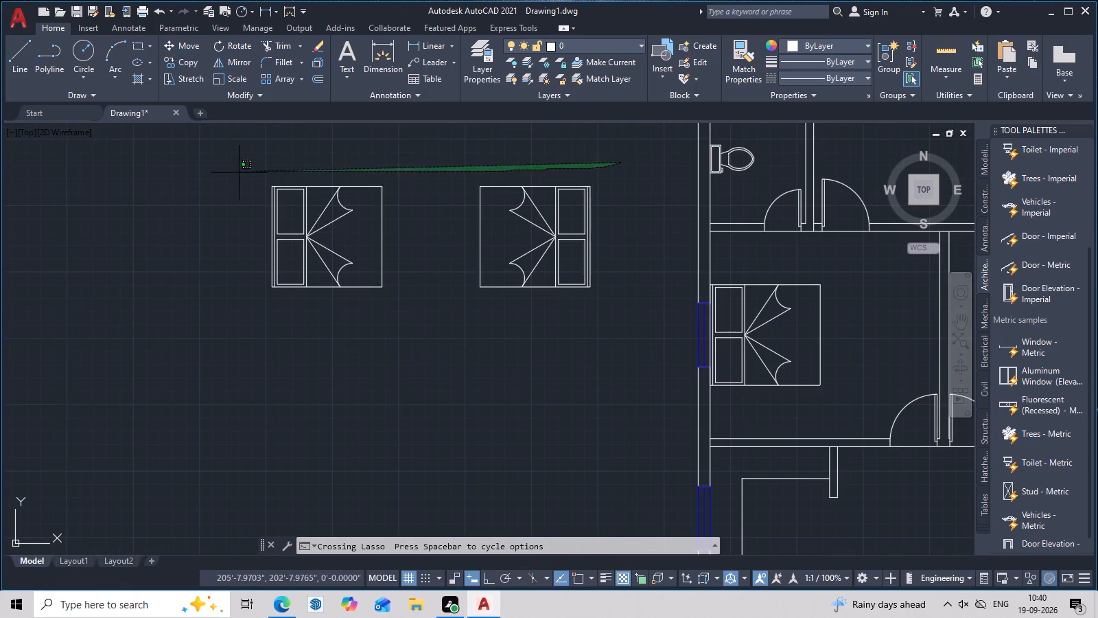
pyautogui.moveTo(239, 173); pyautogui.dragTo(235, 381)
pyautogui.moveTo(445, 420); pyautogui.dragTo(476, 420)
pyautogui.moveTo(484, 420); pyautogui.dragTo(537, 420)
pyautogui.press('Delete')
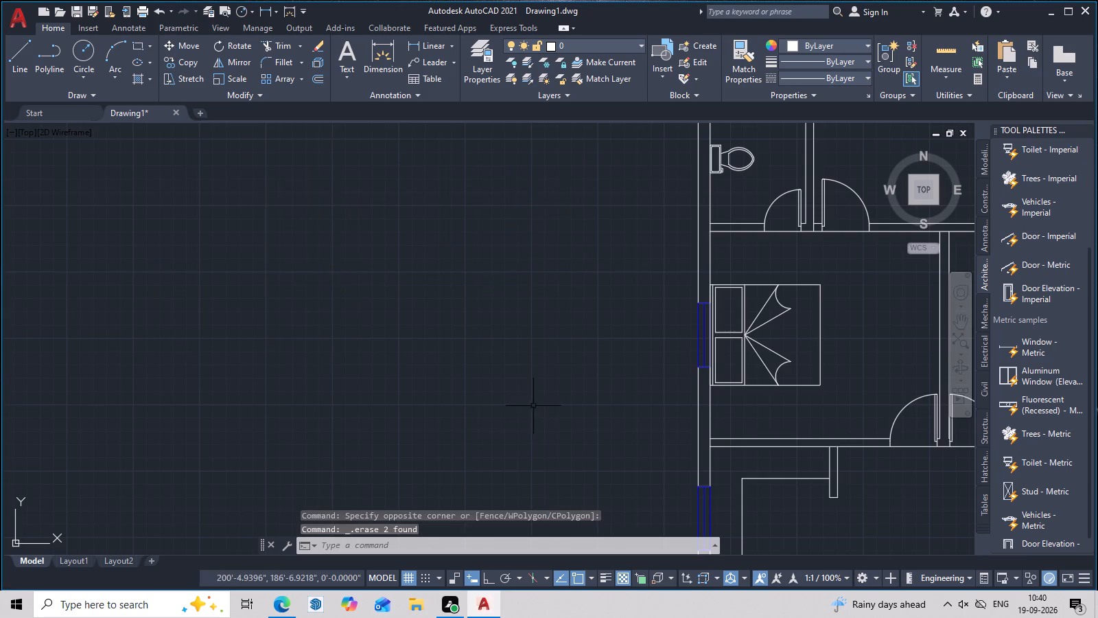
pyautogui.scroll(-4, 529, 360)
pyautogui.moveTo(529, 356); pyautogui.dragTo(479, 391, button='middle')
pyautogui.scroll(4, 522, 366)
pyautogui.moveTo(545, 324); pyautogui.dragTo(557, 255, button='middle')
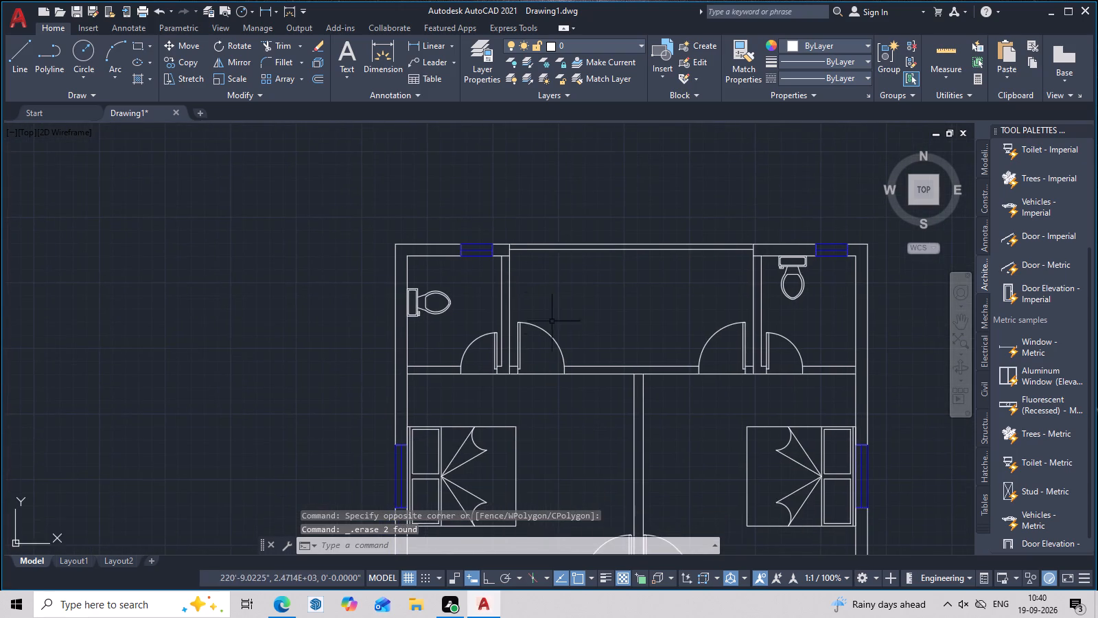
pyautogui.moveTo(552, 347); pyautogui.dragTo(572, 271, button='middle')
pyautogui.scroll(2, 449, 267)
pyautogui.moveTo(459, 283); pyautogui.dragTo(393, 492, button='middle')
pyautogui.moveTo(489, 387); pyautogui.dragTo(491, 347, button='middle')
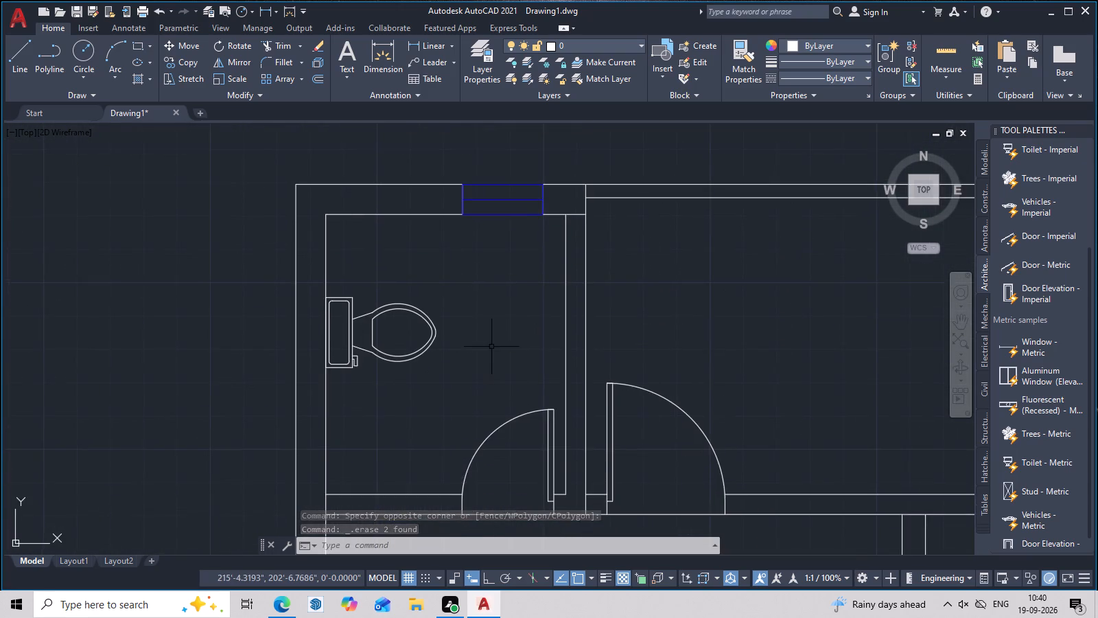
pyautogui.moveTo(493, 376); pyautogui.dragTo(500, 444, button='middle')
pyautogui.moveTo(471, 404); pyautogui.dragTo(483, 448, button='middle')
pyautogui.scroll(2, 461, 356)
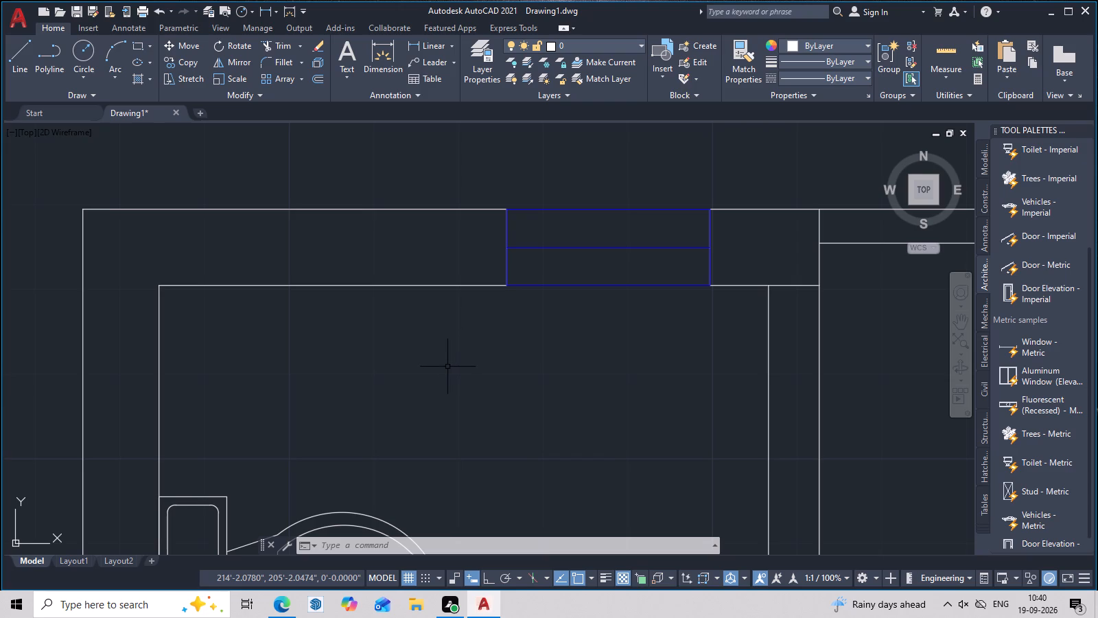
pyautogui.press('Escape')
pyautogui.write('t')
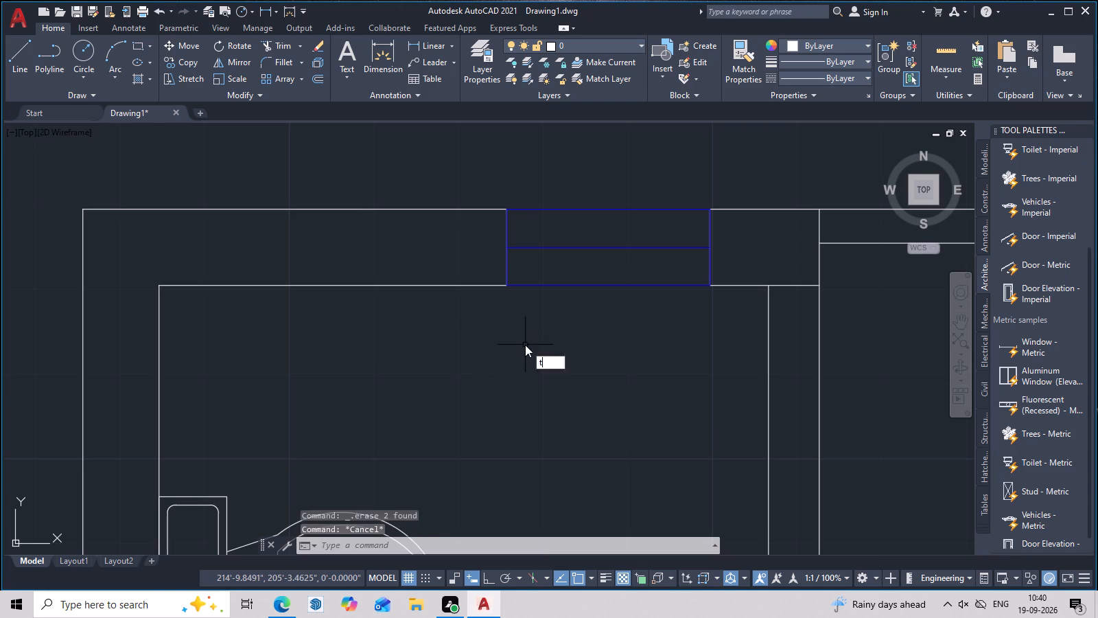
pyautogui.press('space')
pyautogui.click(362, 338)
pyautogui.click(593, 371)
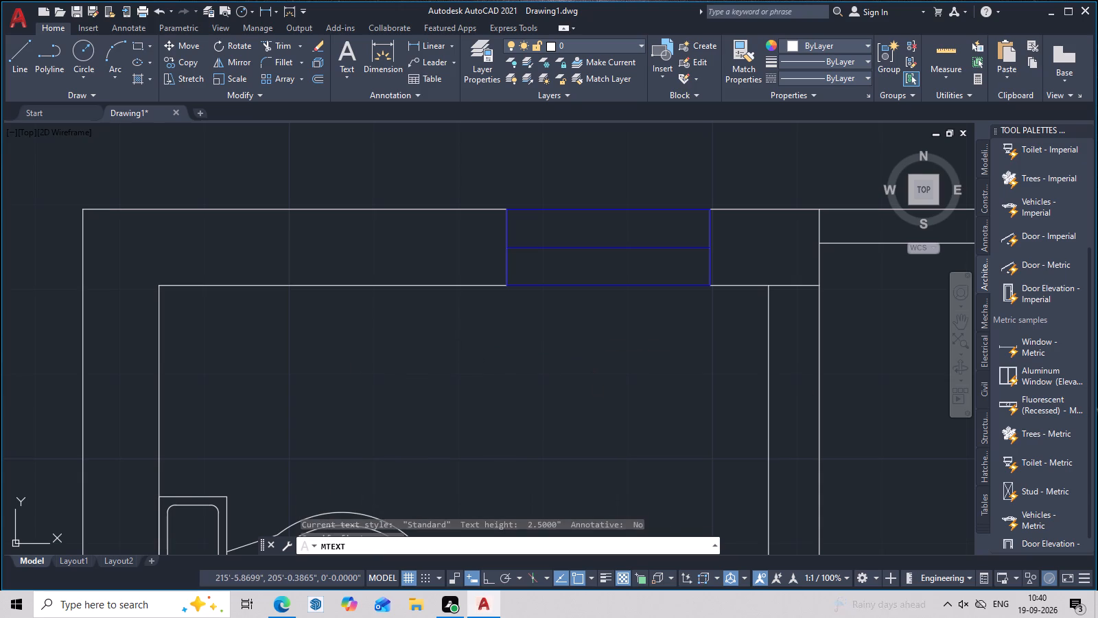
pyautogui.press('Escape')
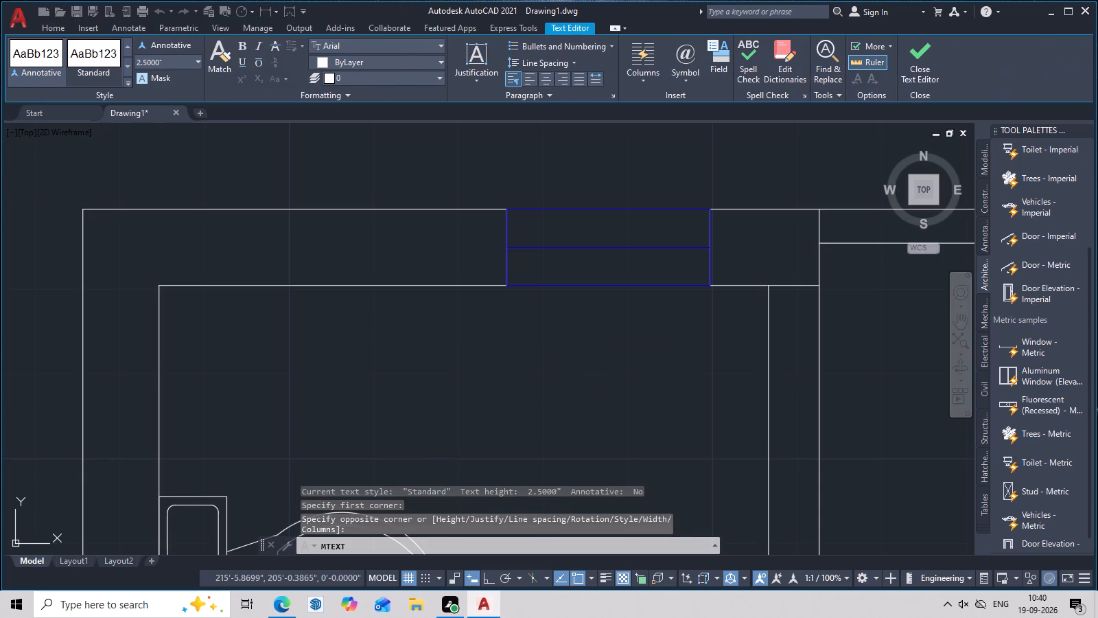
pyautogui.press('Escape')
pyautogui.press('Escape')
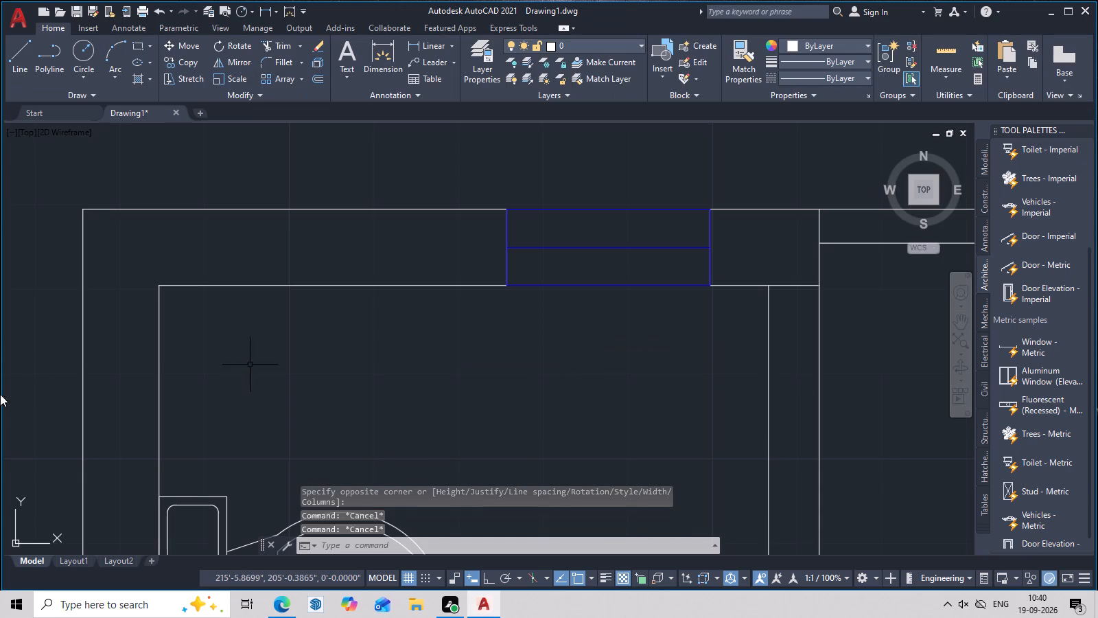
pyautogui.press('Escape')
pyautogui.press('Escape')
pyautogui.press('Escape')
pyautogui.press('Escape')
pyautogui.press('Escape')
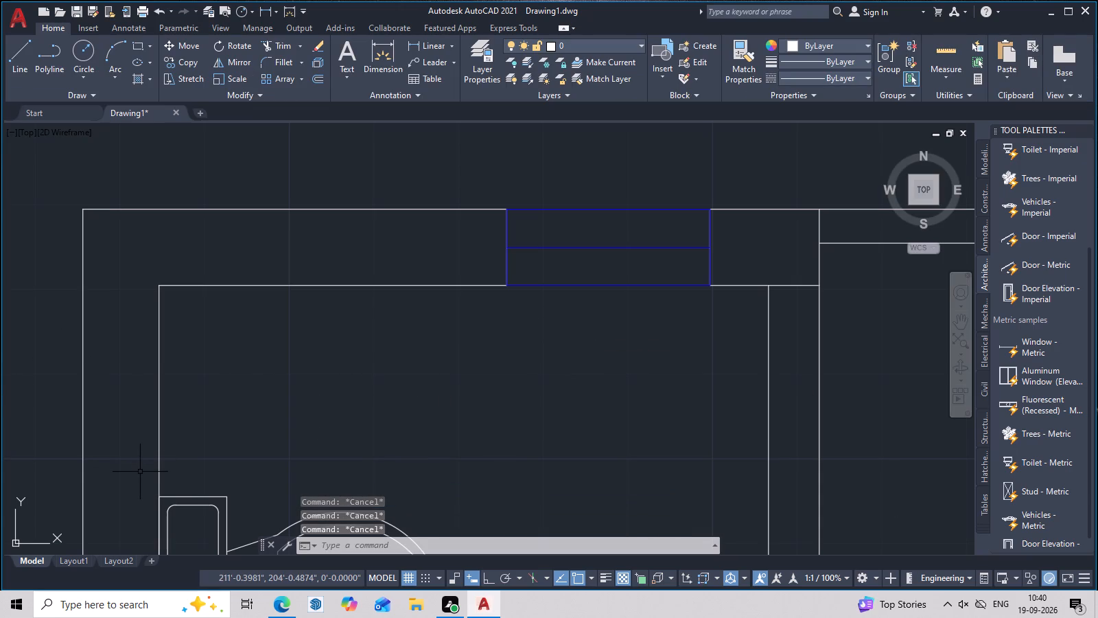
# Add a multiline text label reading TOILET in uppercase inside the northwest toilet, just below its window.
pyautogui.write('t')
pyautogui.press('space')
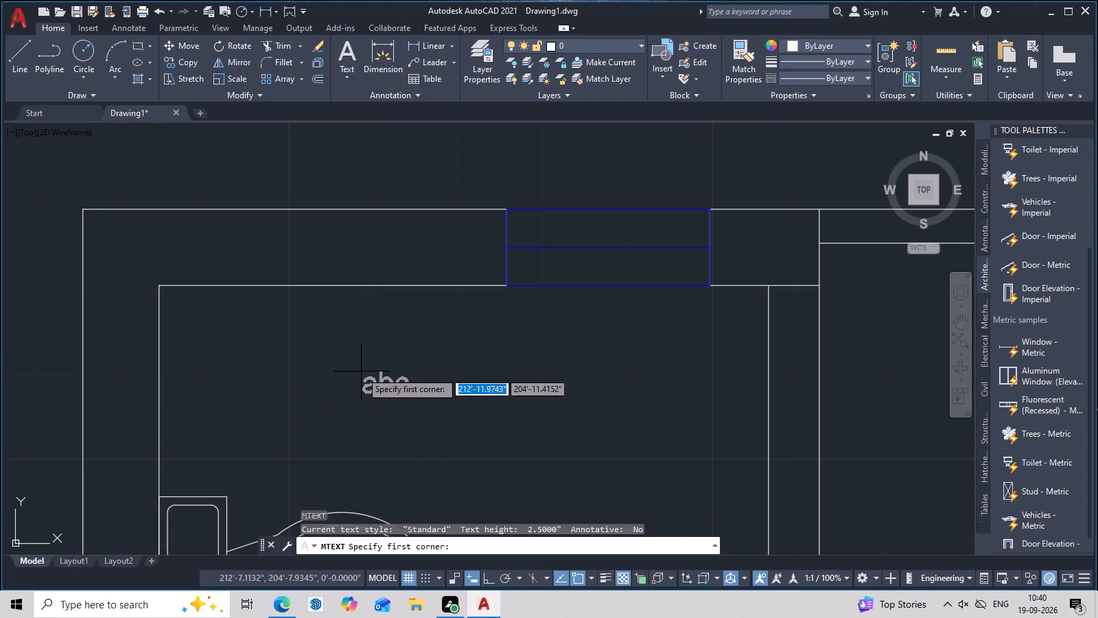
pyautogui.click(327, 352)
pyautogui.click(646, 396)
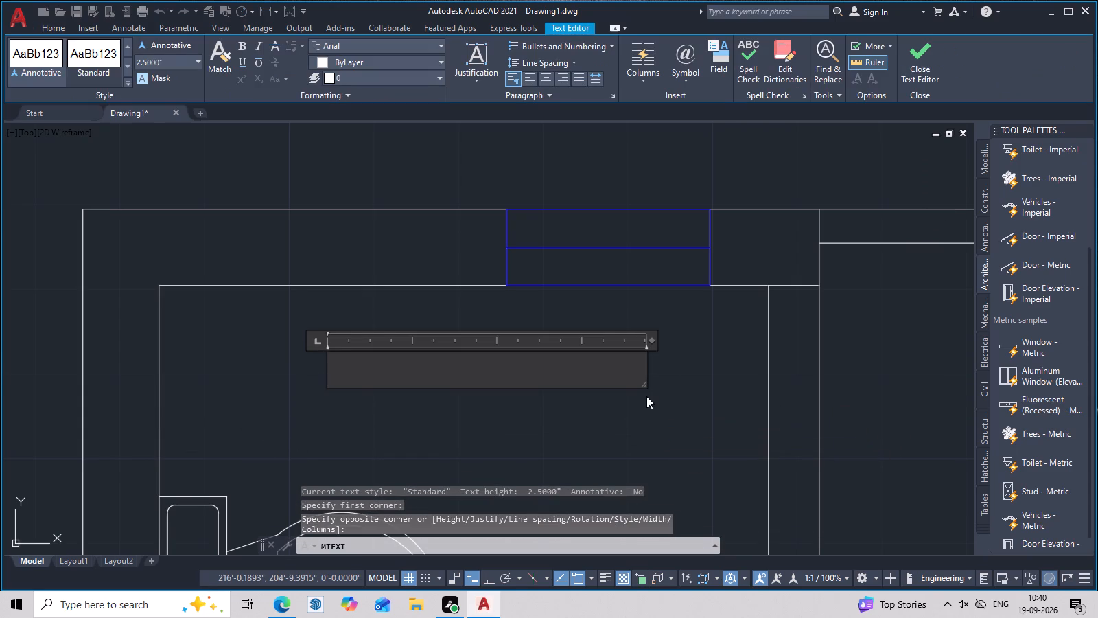
pyautogui.write('to')
pyautogui.write('ilet')
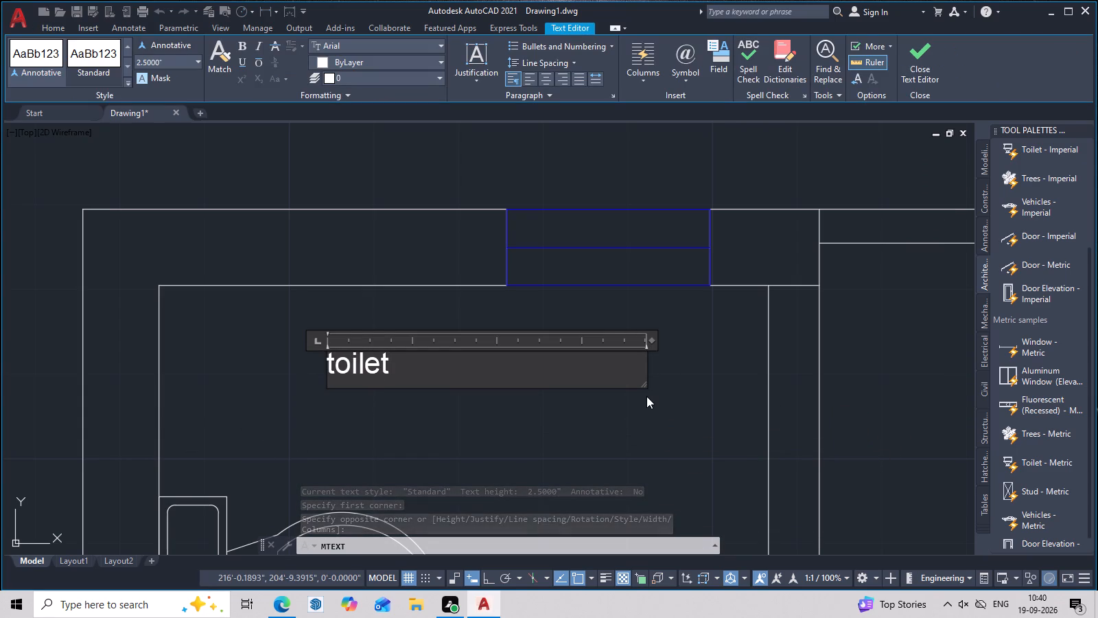
pyautogui.press('BackSpace')
pyautogui.press('BackSpace')
pyautogui.press('BackSpace')
pyautogui.press('BackSpace')
pyautogui.press('BackSpace')
pyautogui.press('BackSpace')
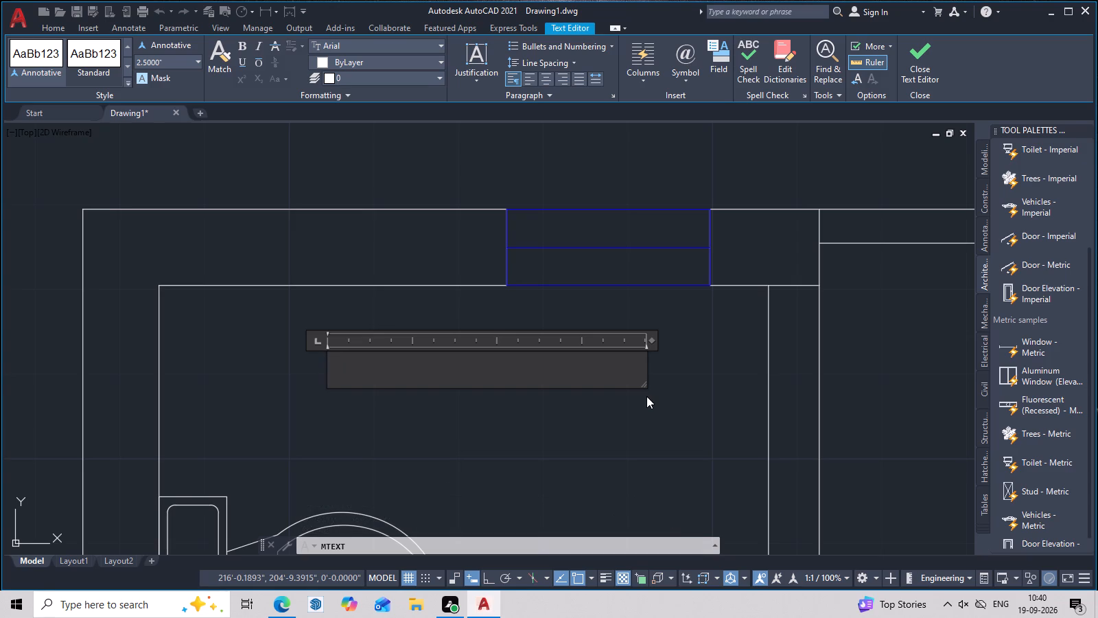
pyautogui.write('toiet')
pyautogui.press('BackSpace')
pyautogui.press('BackSpace')
pyautogui.press('BackSpace')
pyautogui.press('BackSpace')
pyautogui.press('BackSpace')
pyautogui.press('t')
pyautogui.write('OIL')
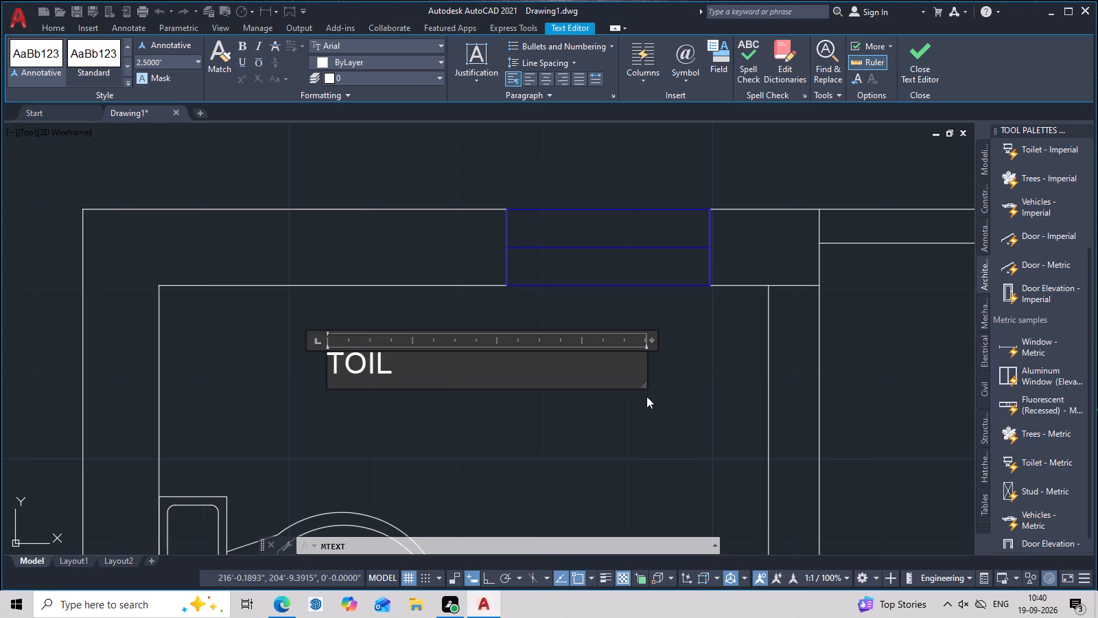
pyautogui.press('s')
pyautogui.press('BackSpace')
pyautogui.write('ET')
# Add the room size 6'-0"X7'-0" as a second line beneath TOILET.
pyautogui.press('Return')
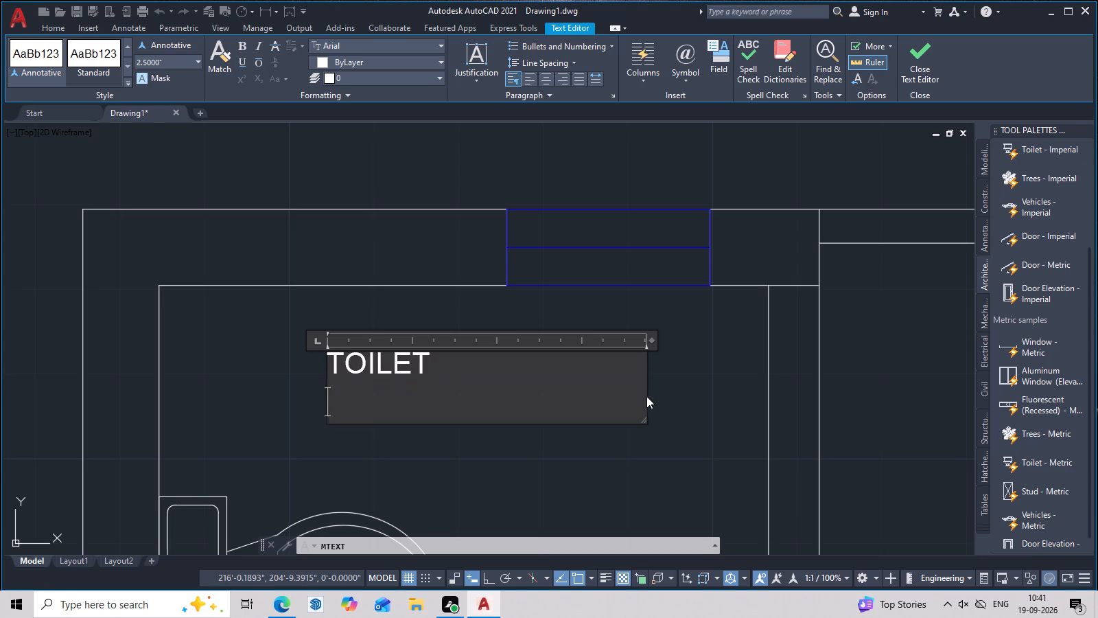
pyautogui.press('6')
pyautogui.write('\'-0"')
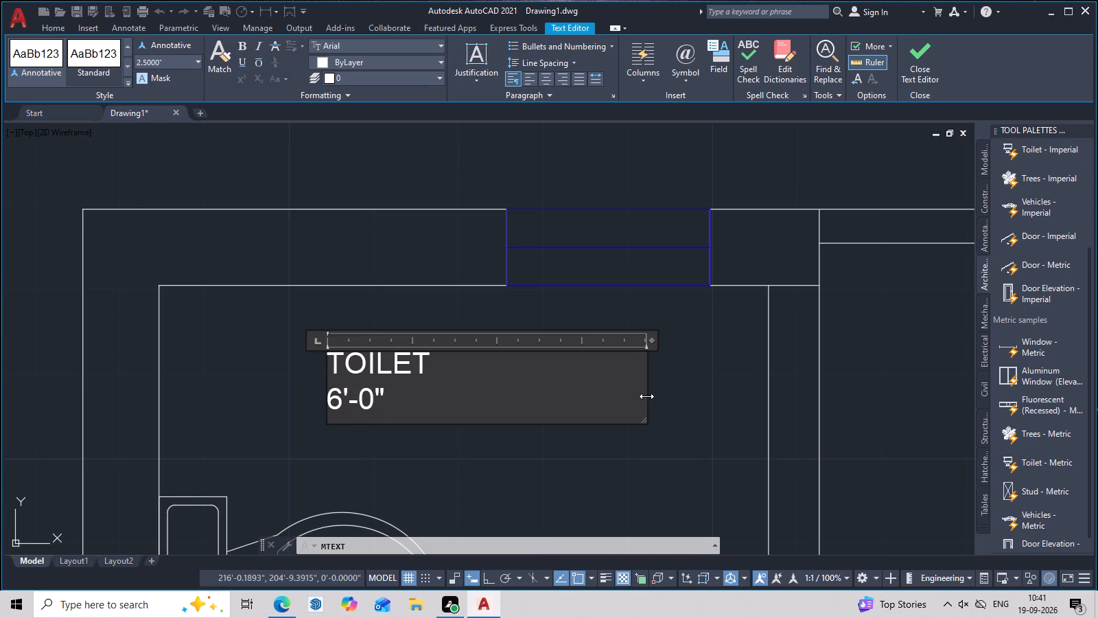
pyautogui.press('x')
pyautogui.write("7'")
pyautogui.write('-0"')
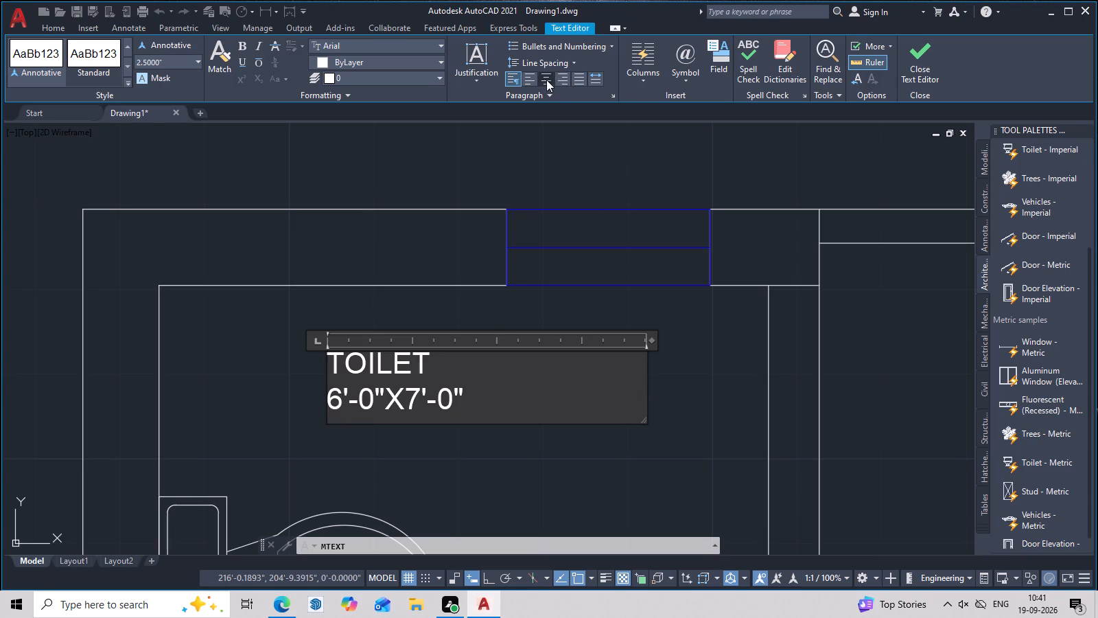
# Centre both lines of the toilet label and finish the text.
pyautogui.click(546, 80)
pyautogui.click(436, 364)
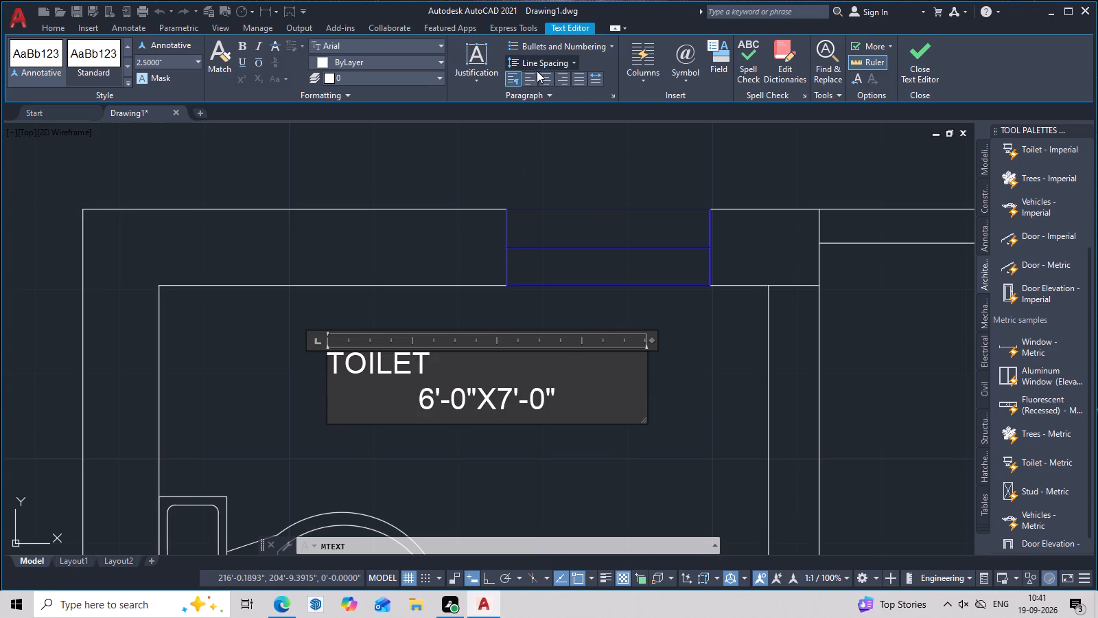
pyautogui.click(543, 84)
pyautogui.click(646, 385)
pyautogui.click(677, 387)
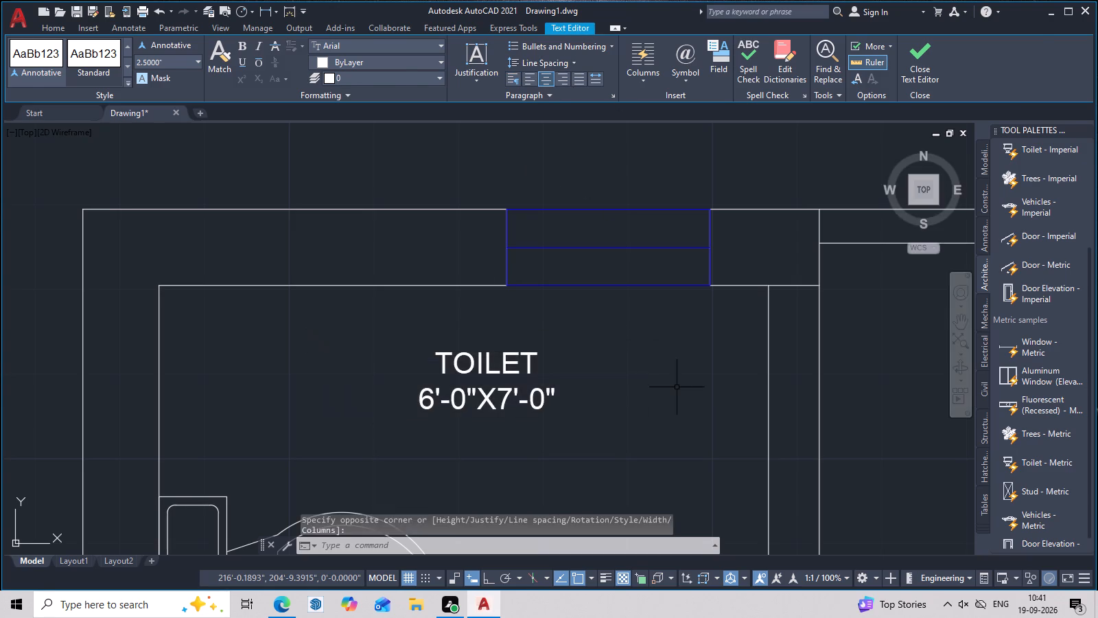
# Add a centred multiline text label reading OPEN AREA in the middle of the space between the two northern toilets.
pyautogui.scroll(-3, 676, 389)
pyautogui.moveTo(675, 397); pyautogui.dragTo(562, 292, button='middle')
pyautogui.moveTo(716, 392); pyautogui.dragTo(577, 395, button='middle')
pyautogui.scroll(1, 579, 371)
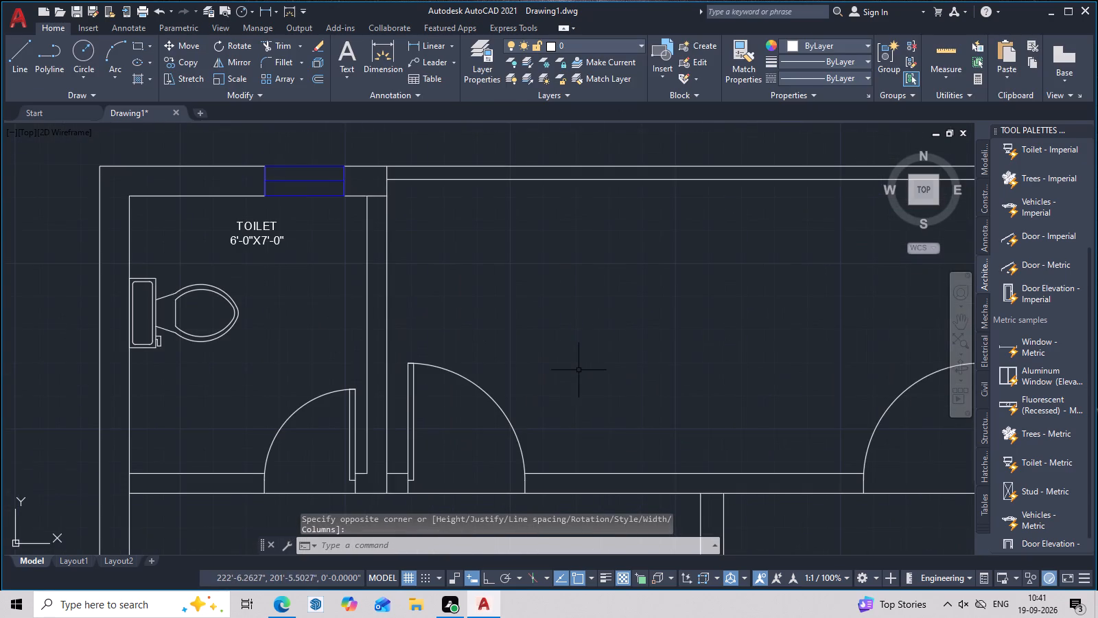
pyautogui.moveTo(579, 370); pyautogui.dragTo(543, 332, button='middle')
pyautogui.write('T')
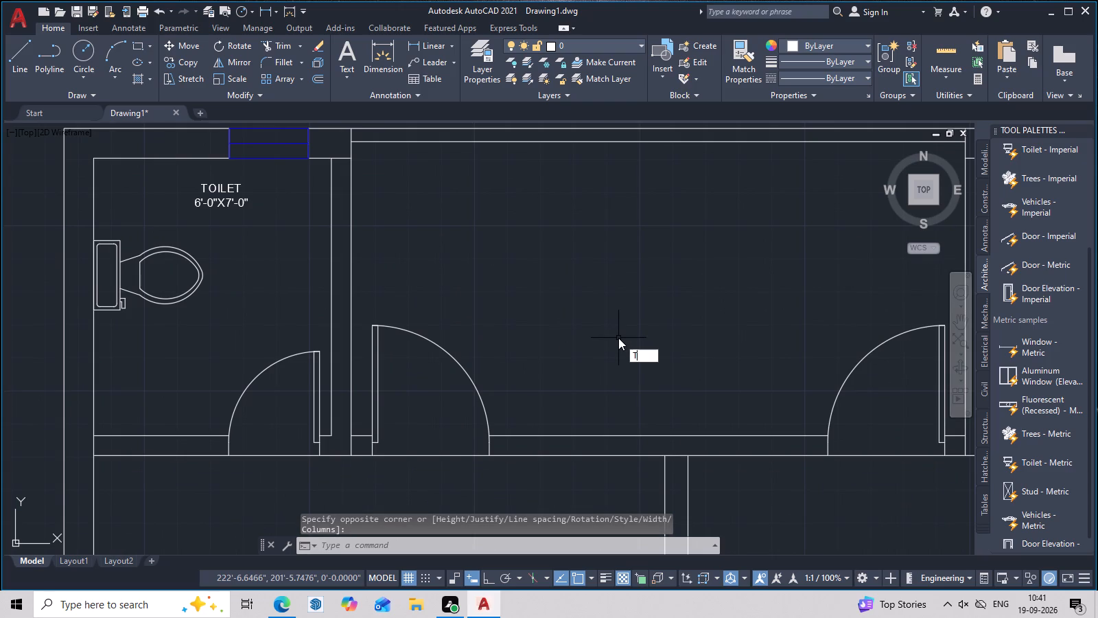
pyautogui.press('space')
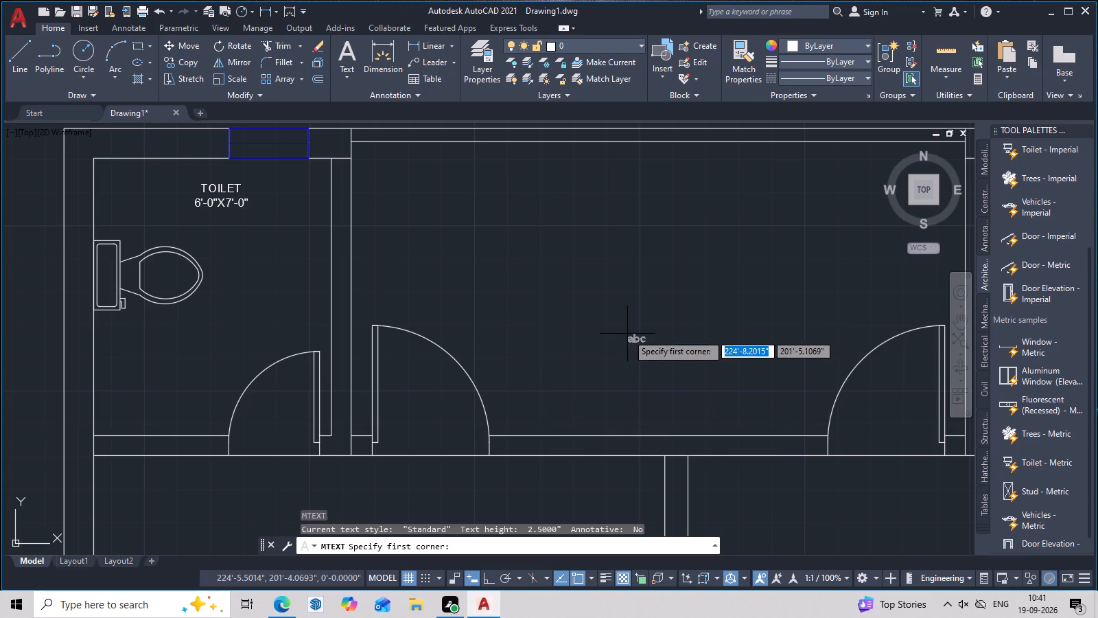
pyautogui.moveTo(632, 325); pyautogui.dragTo(542, 350, button='middle')
pyautogui.click(522, 295)
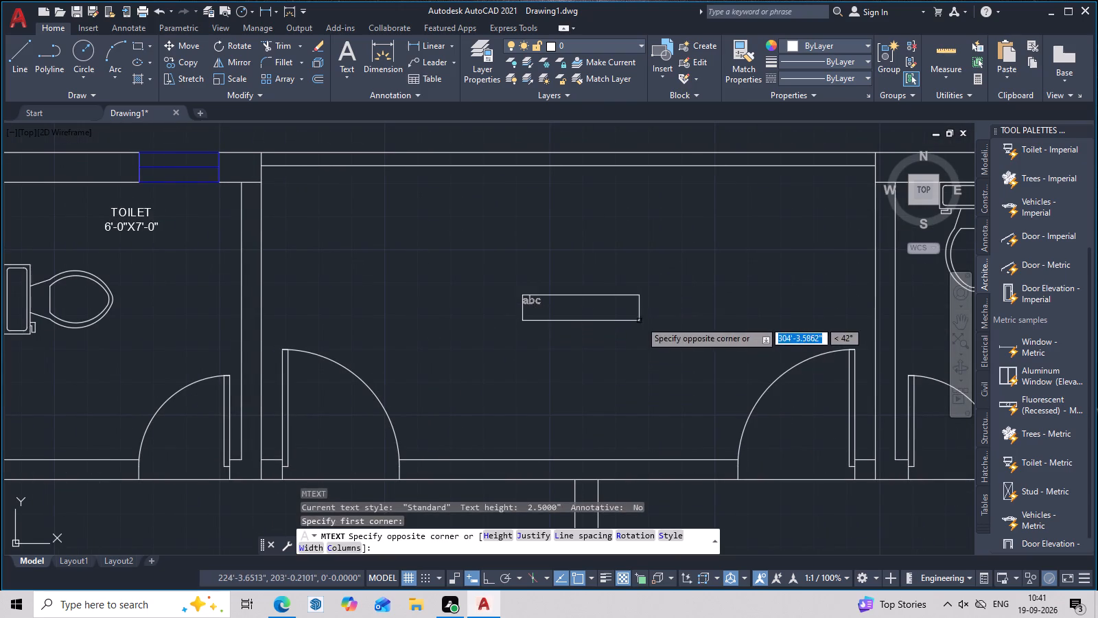
pyautogui.click(644, 325)
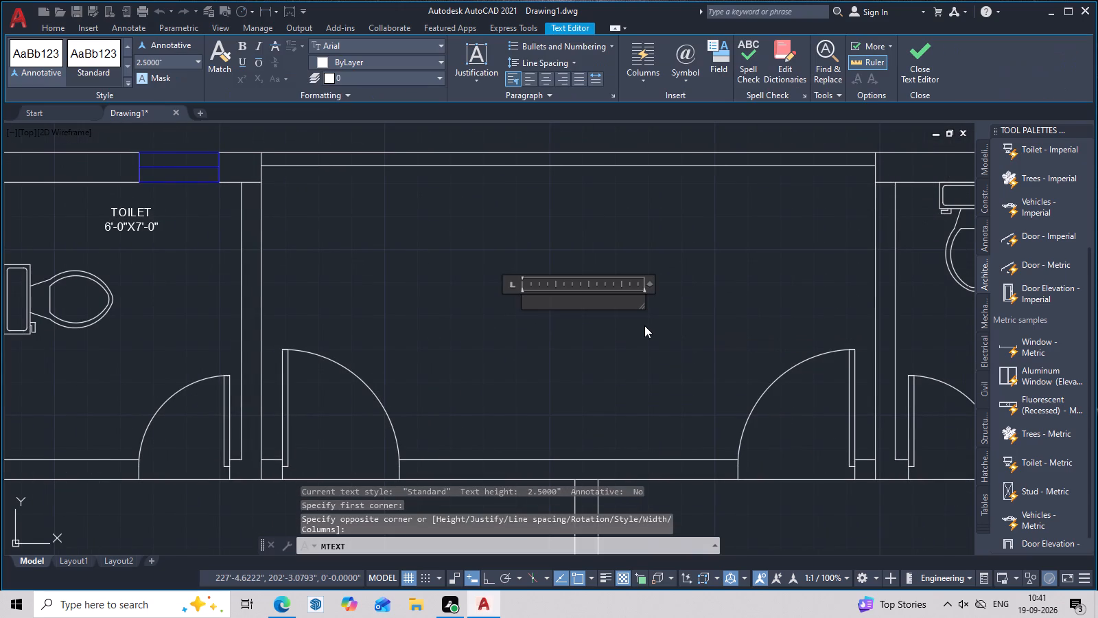
pyautogui.write('OP')
pyautogui.write('EN')
pyautogui.press('space')
pyautogui.write('AREA')
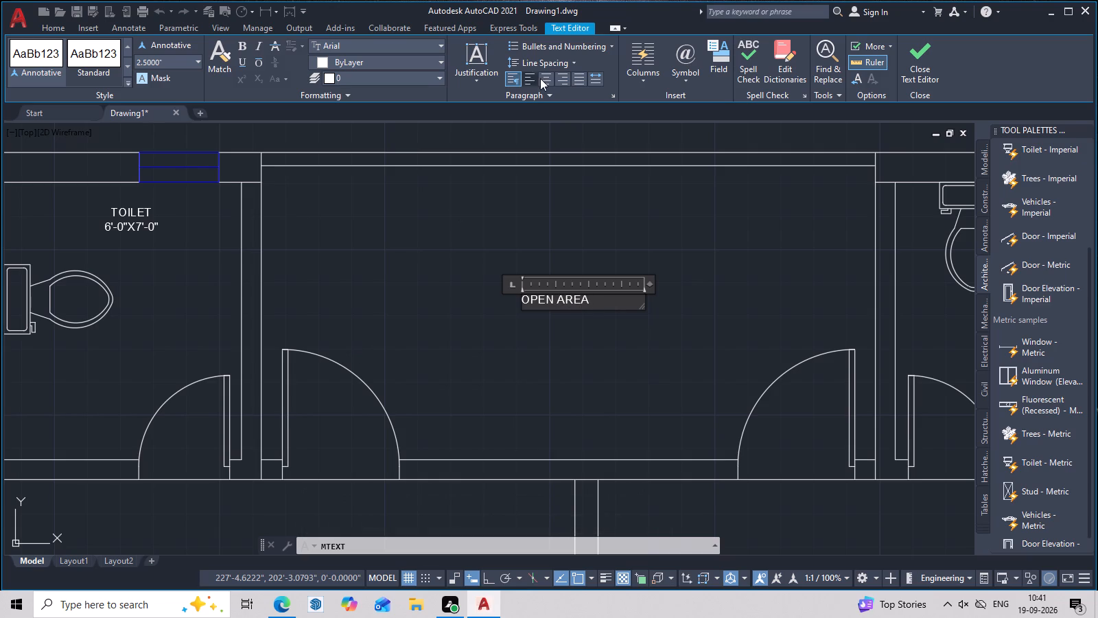
pyautogui.click(541, 78)
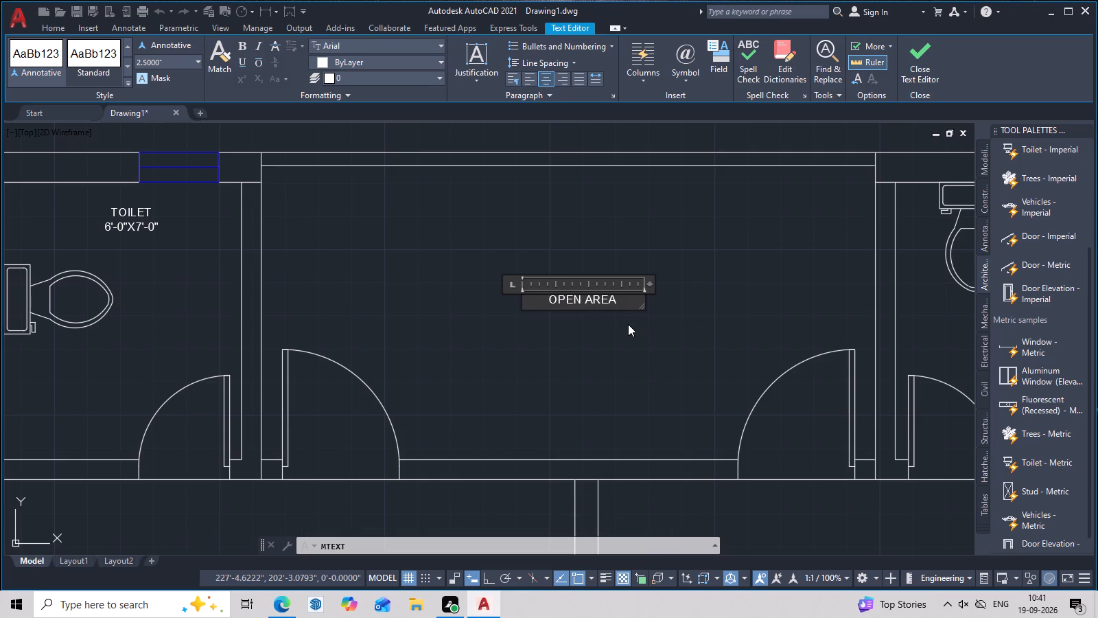
# Add the room size 15'-6"X7'-5" as a second line beneath OPEN AREA and finish the text.
pyautogui.press('Return')
pyautogui.write("15'")
pyautogui.write('-6"')
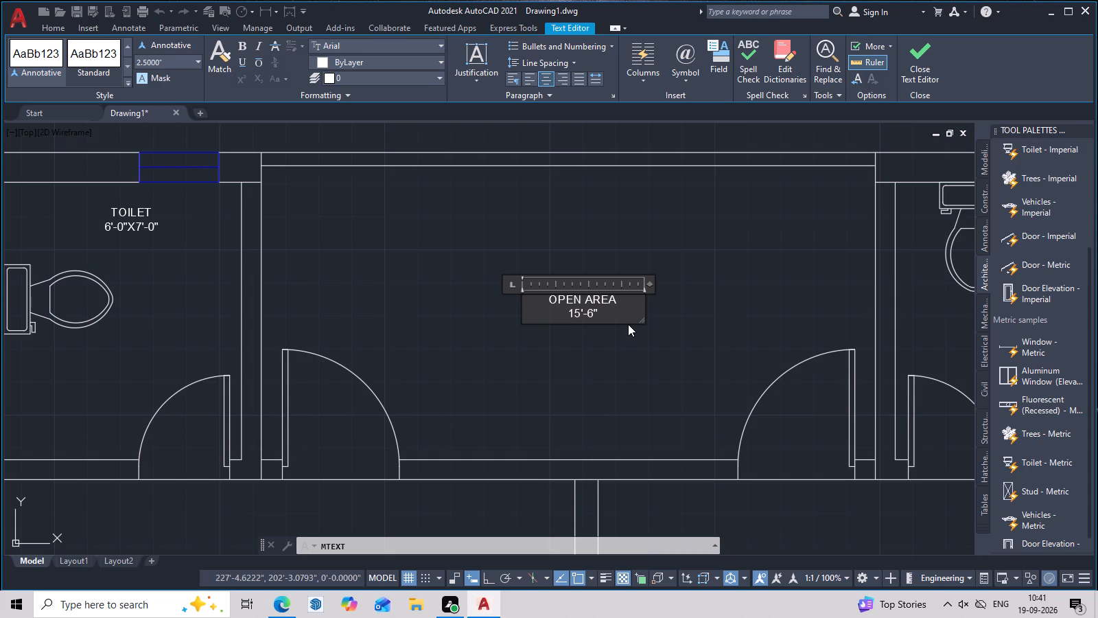
pyautogui.press('x')
pyautogui.write("7'")
pyautogui.write('-5"')
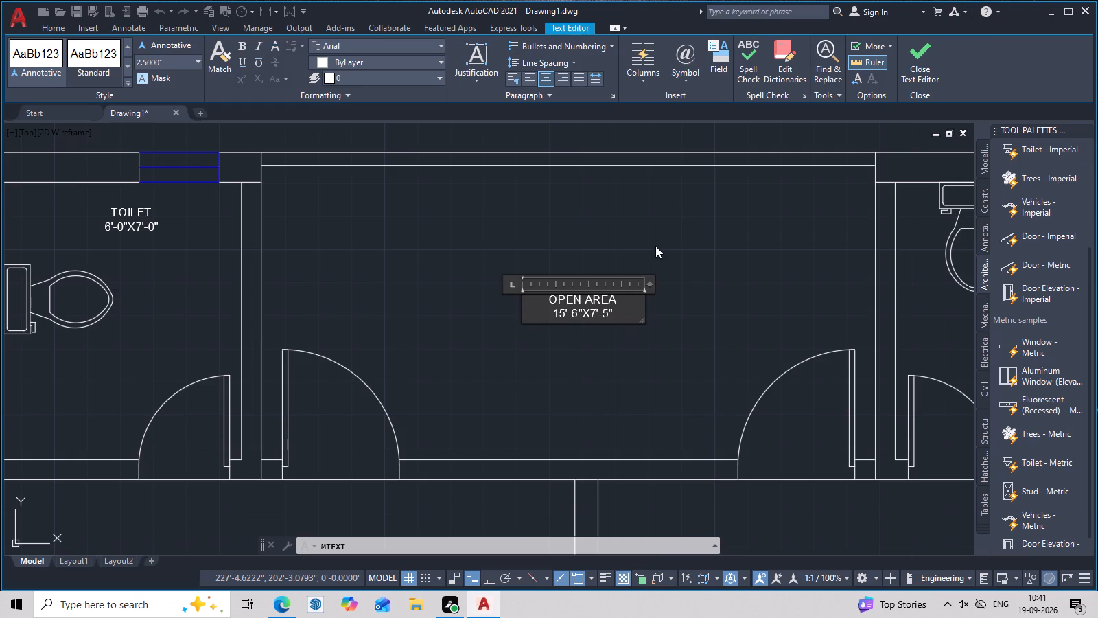
pyautogui.click(655, 246)
# Add a centred multiline text label reading TOILET in the northeast toilet, just south of the toilet fixture.
pyautogui.scroll(-1, 649, 283)
pyautogui.moveTo(642, 295); pyautogui.dragTo(487, 351, button='middle')
pyautogui.moveTo(727, 388); pyautogui.dragTo(655, 333, button='middle')
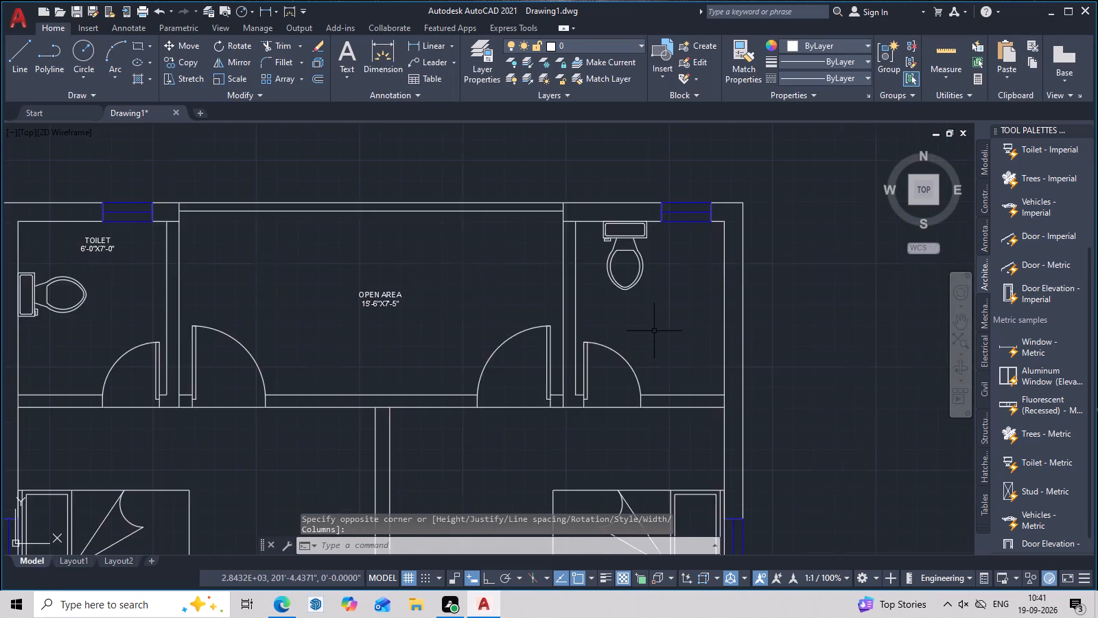
pyautogui.scroll(1, 654, 331)
pyautogui.moveTo(653, 327); pyautogui.dragTo(645, 272, button='middle')
pyautogui.write('T')
pyautogui.press('space')
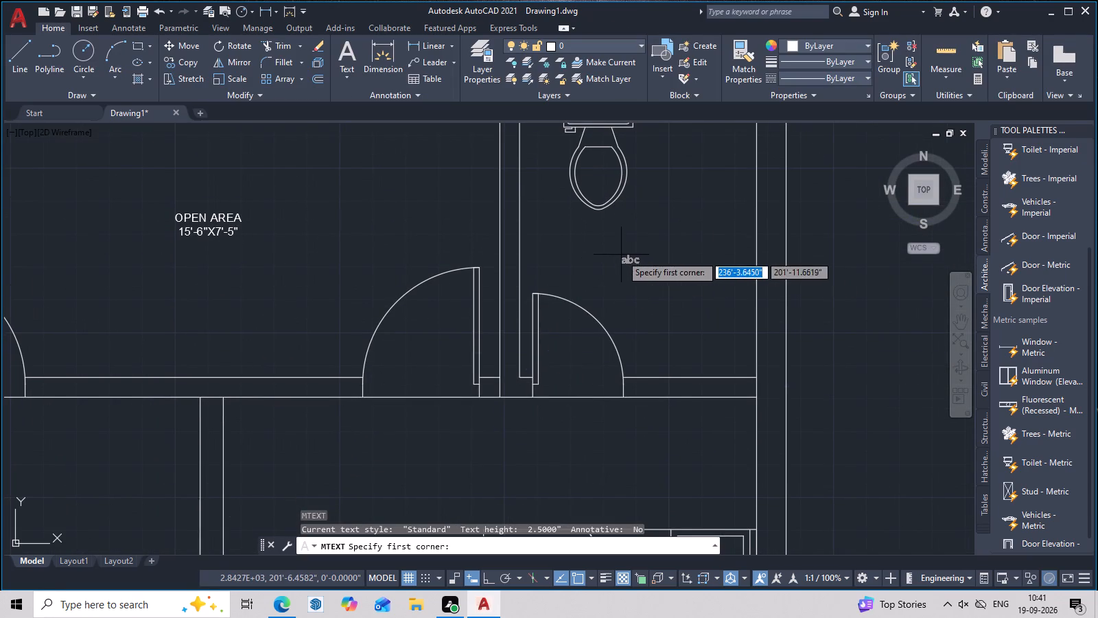
pyautogui.click(604, 249)
pyautogui.click(695, 274)
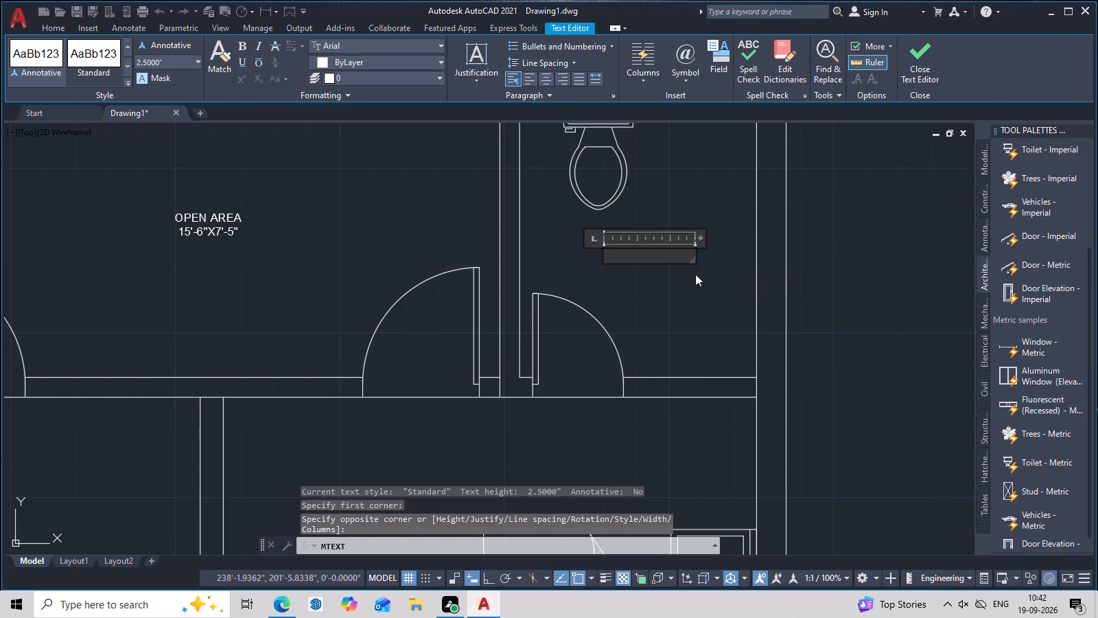
pyautogui.doubleClick(544, 84)
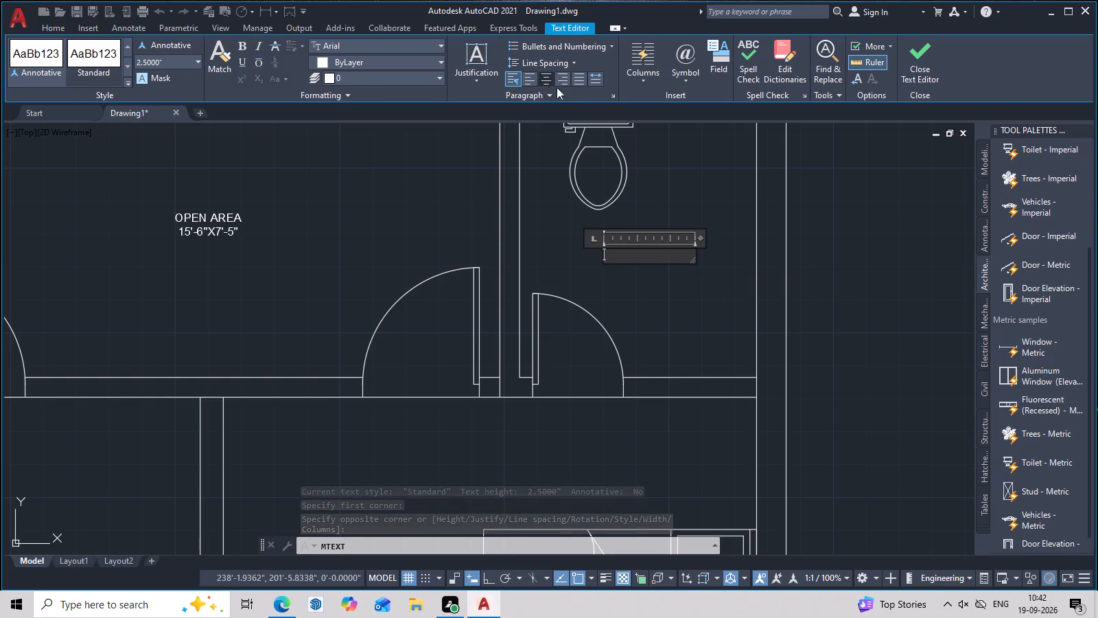
pyautogui.click(550, 82)
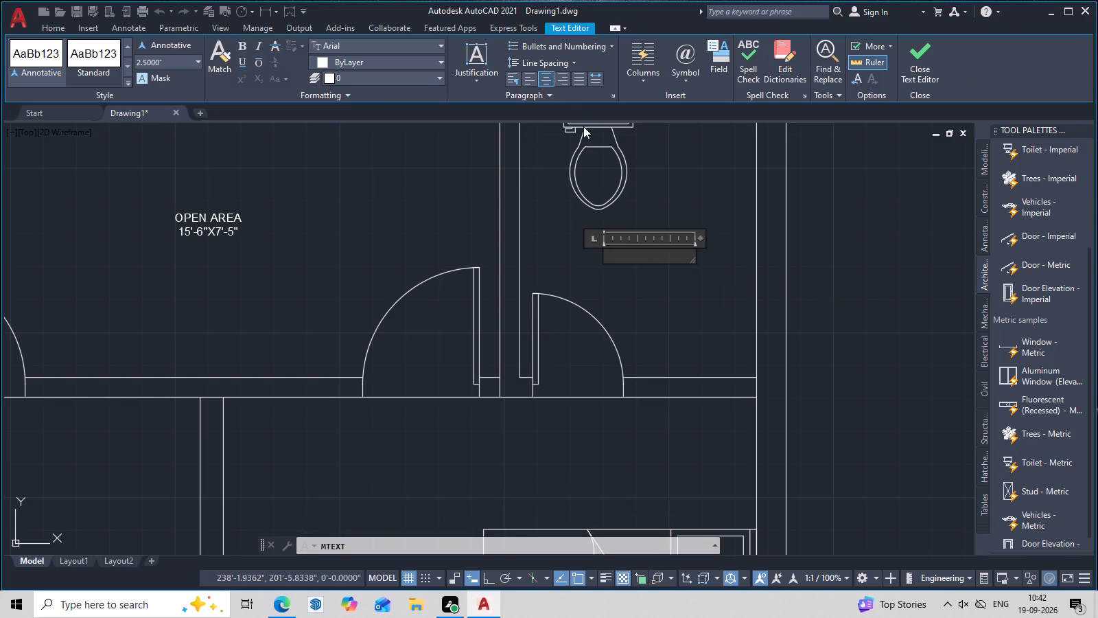
pyautogui.write('TOILET')
# Add the room size 6'-0"X7'-0" as a second line beneath the northeast TOILET label and finish the text.
pyautogui.press('Return')
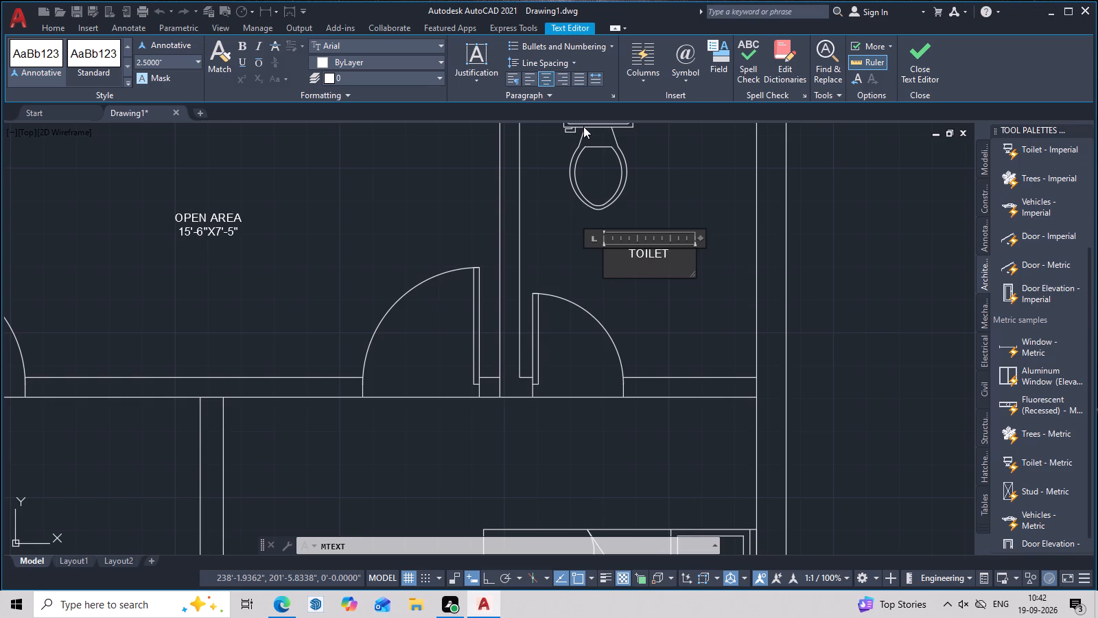
pyautogui.press('6')
pyautogui.write("'-")
pyautogui.write('0"')
pyautogui.press('x')
pyautogui.write("7'")
pyautogui.press('-')
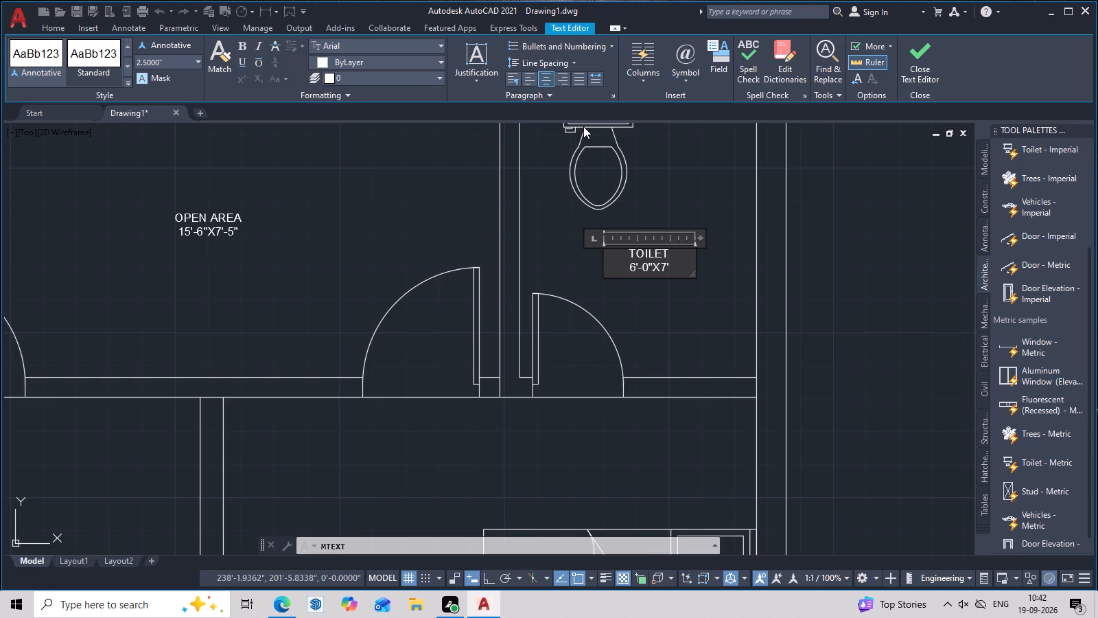
pyautogui.write('0"')
pyautogui.click(727, 243)
# Add a multiline text label reading BED ROOM in the bedroom south of the northeast toilet, between the partition wall and the bed.
pyautogui.scroll(-2, 703, 268)
pyautogui.moveTo(699, 323); pyautogui.dragTo(762, 209, button='middle')
pyautogui.moveTo(557, 286); pyautogui.dragTo(561, 284, button='middle')
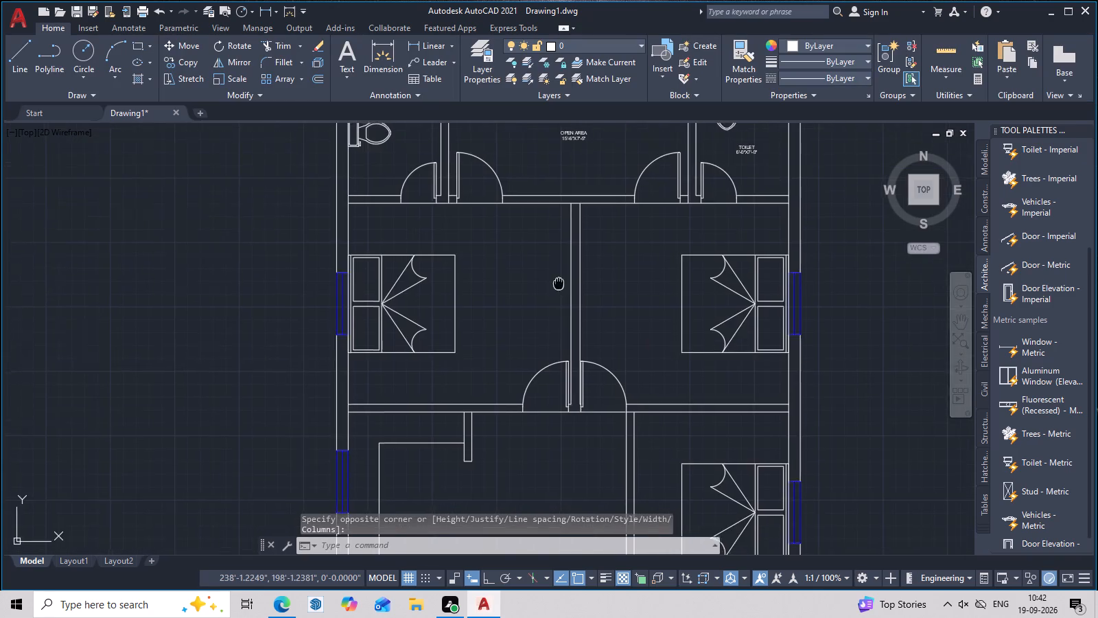
pyautogui.moveTo(561, 284); pyautogui.dragTo(611, 320, button='middle')
pyautogui.moveTo(548, 308); pyautogui.dragTo(558, 429, button='middle')
pyautogui.scroll(2, 558, 429)
pyautogui.moveTo(558, 429); pyautogui.dragTo(561, 347, button='middle')
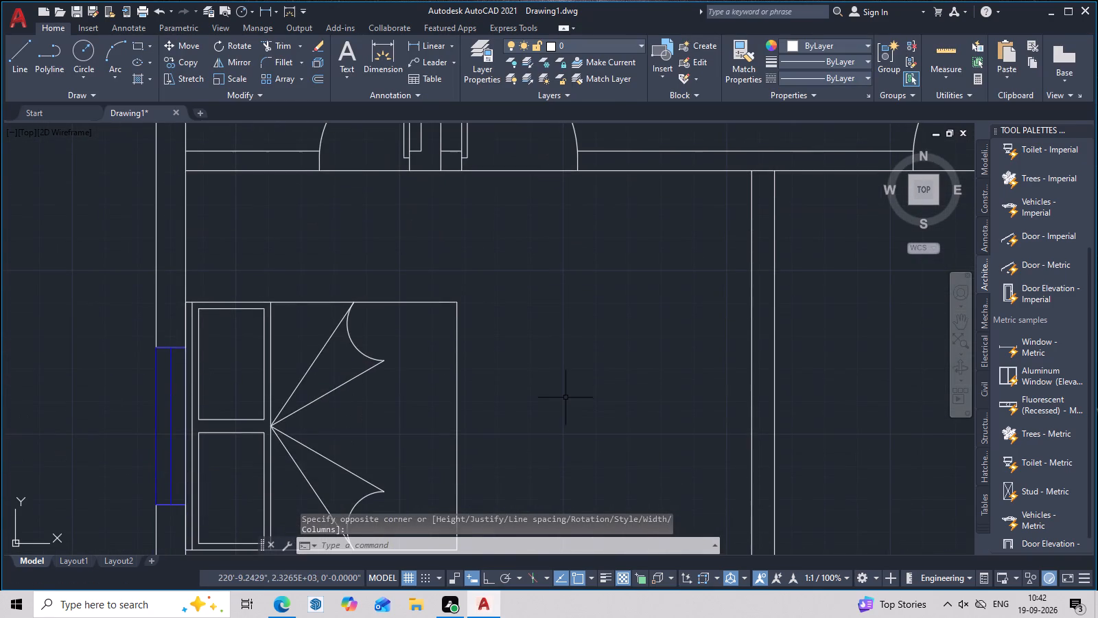
pyautogui.press('Escape')
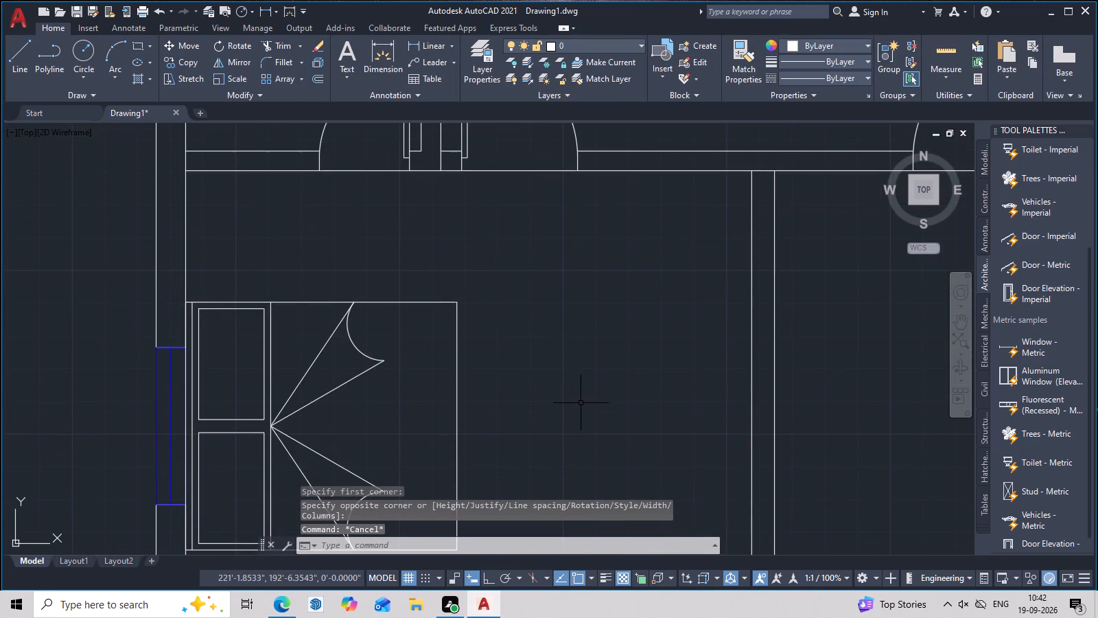
pyautogui.moveTo(581, 403); pyautogui.dragTo(438, 306, button='middle')
pyautogui.moveTo(673, 319); pyautogui.dragTo(397, 381, button='middle')
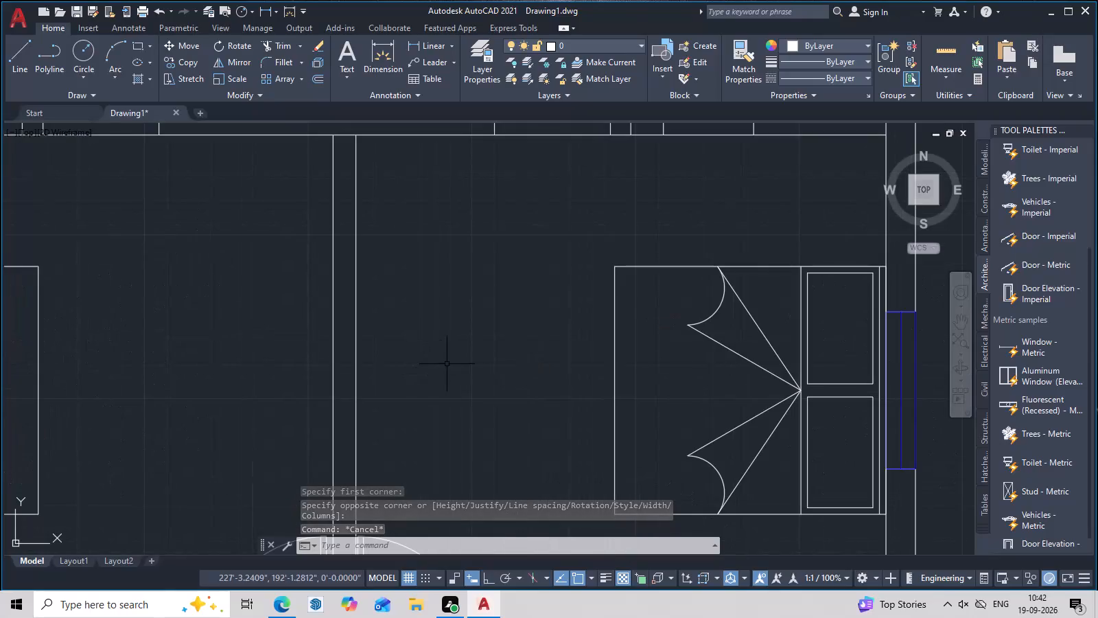
pyautogui.write('T')
pyautogui.press('space')
pyautogui.click(432, 339)
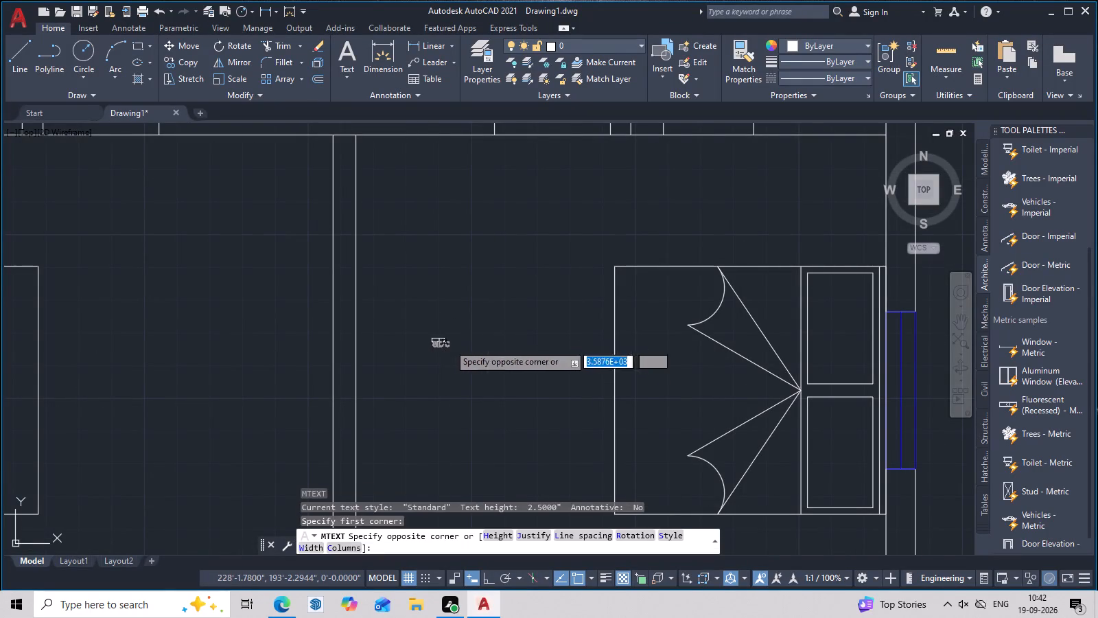
pyautogui.click(523, 363)
pyautogui.write('BED')
pyautogui.press('space')
pyautogui.write('ROOM')
# Add the room size 13'-6"X13'-0" as a second line beneath this BED ROOM label and finish the text.
pyautogui.press('Return')
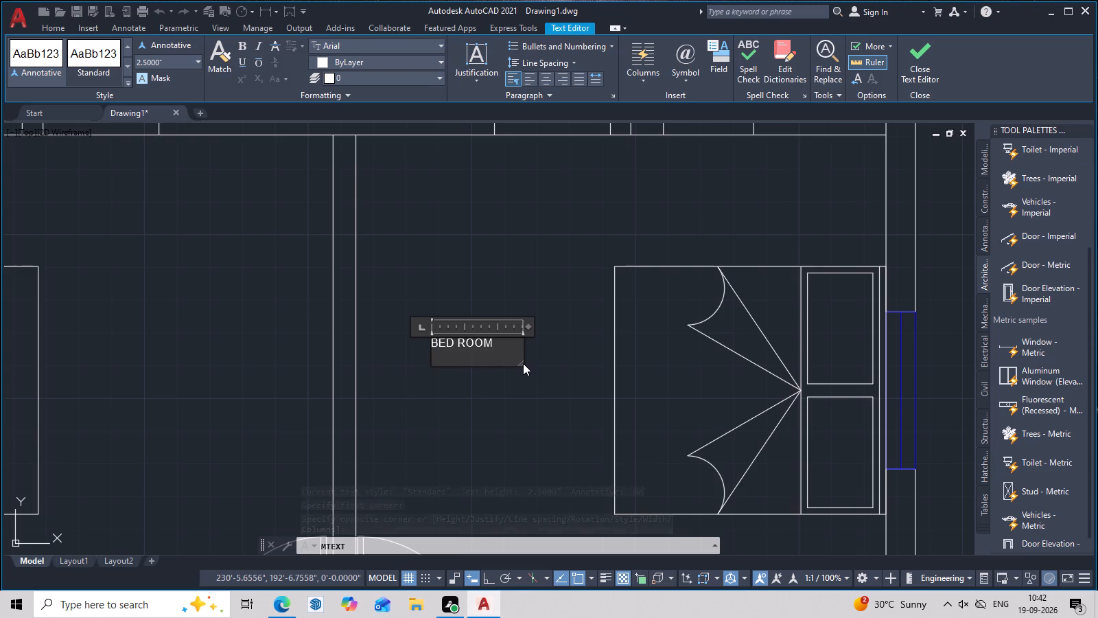
pyautogui.write('13')
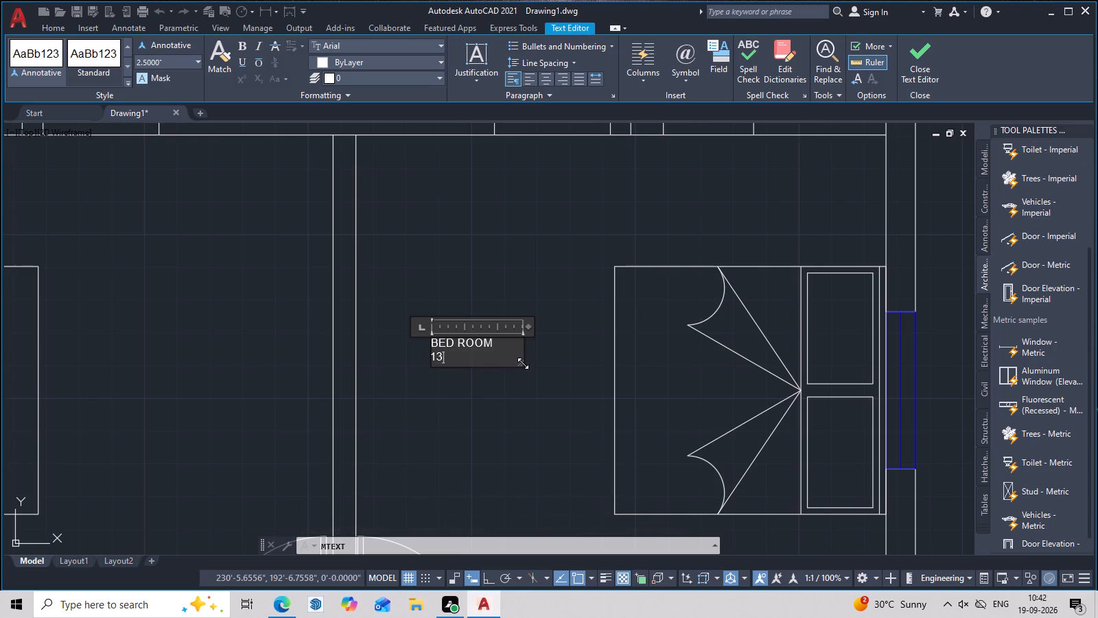
pyautogui.write("'6'")
pyautogui.press('Left')
pyautogui.press('Left')
pyautogui.press('-')
pyautogui.press('Right')
pyautogui.press('Right')
pyautogui.press('BackSpace')
pyautogui.hotkey('shift', '"')
pyautogui.press('x')
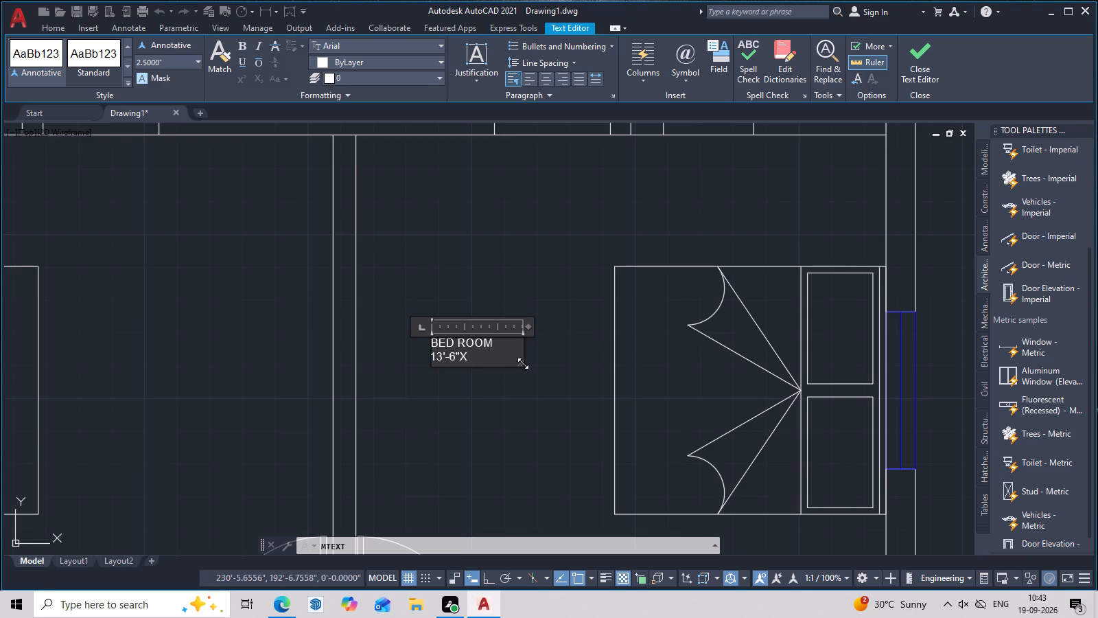
pyautogui.write('13')
pyautogui.press('BackSpace')
pyautogui.write('3\'-0"')
pyautogui.click(559, 305)
# Add a multiline text label reading BED ROOM in the adjoining western bedroom, between its bed and the partition wall.
pyautogui.scroll(-2, 483, 380)
pyautogui.moveTo(492, 398); pyautogui.dragTo(516, 363, button='middle')
pyautogui.scroll(1, 344, 335)
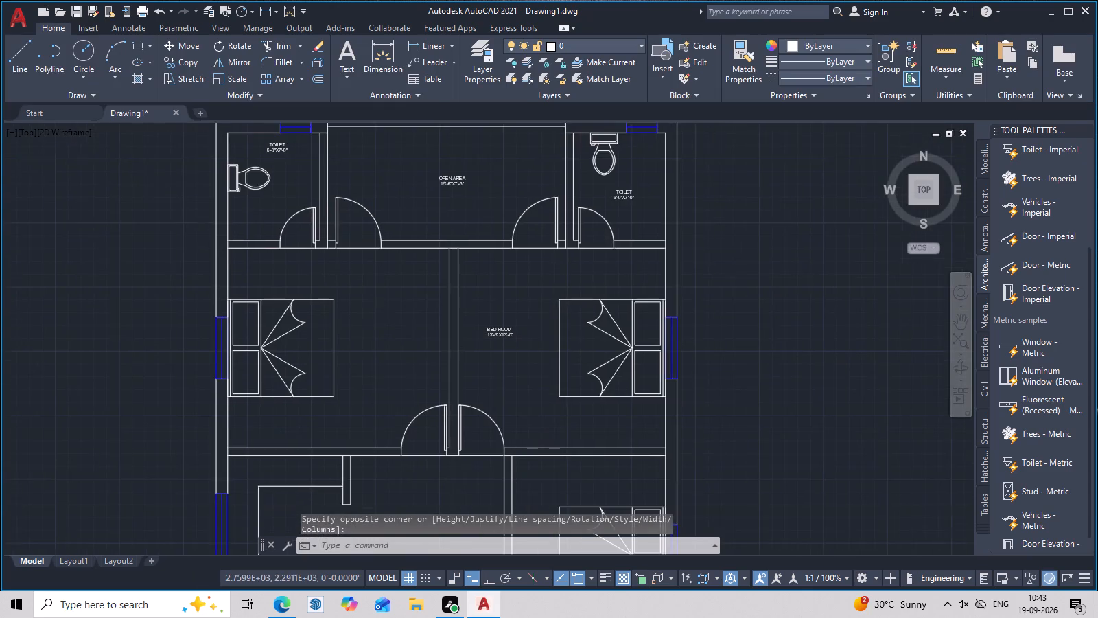
pyautogui.moveTo(395, 347); pyautogui.dragTo(414, 389, button='middle')
pyautogui.write('T')
pyautogui.press('space')
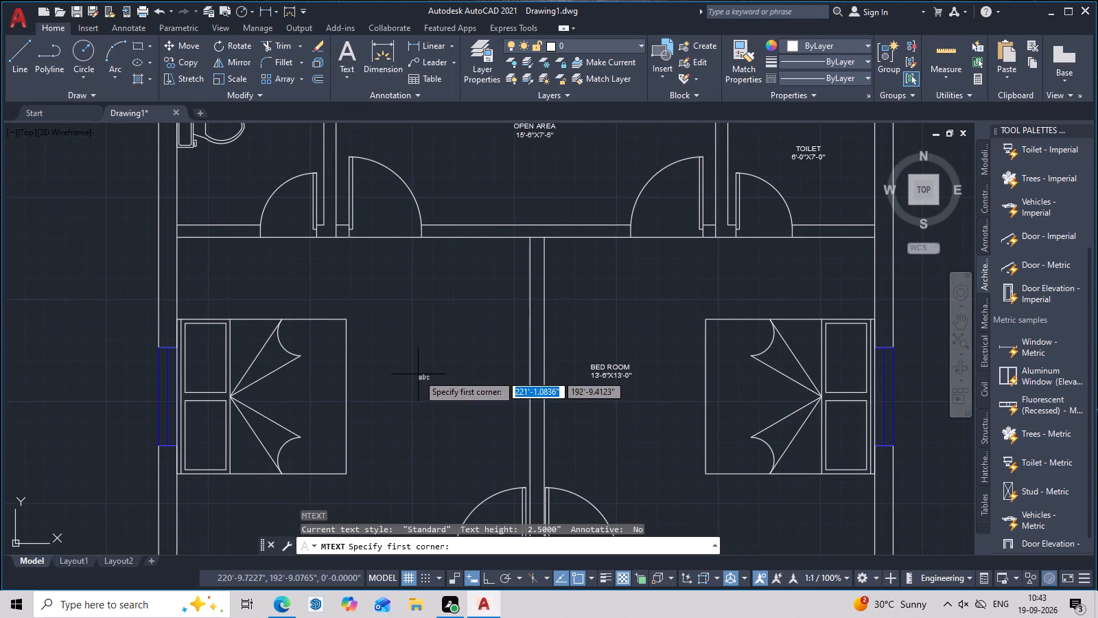
pyautogui.click(408, 365)
pyautogui.click(474, 382)
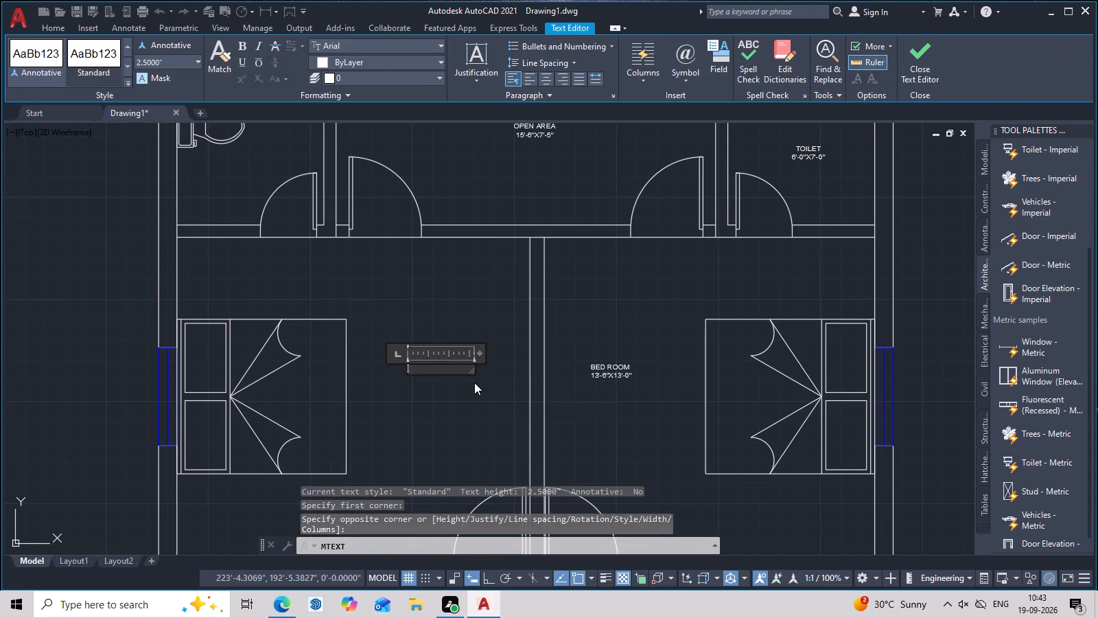
pyautogui.write('BED')
pyautogui.press('space')
pyautogui.write('ROOM')
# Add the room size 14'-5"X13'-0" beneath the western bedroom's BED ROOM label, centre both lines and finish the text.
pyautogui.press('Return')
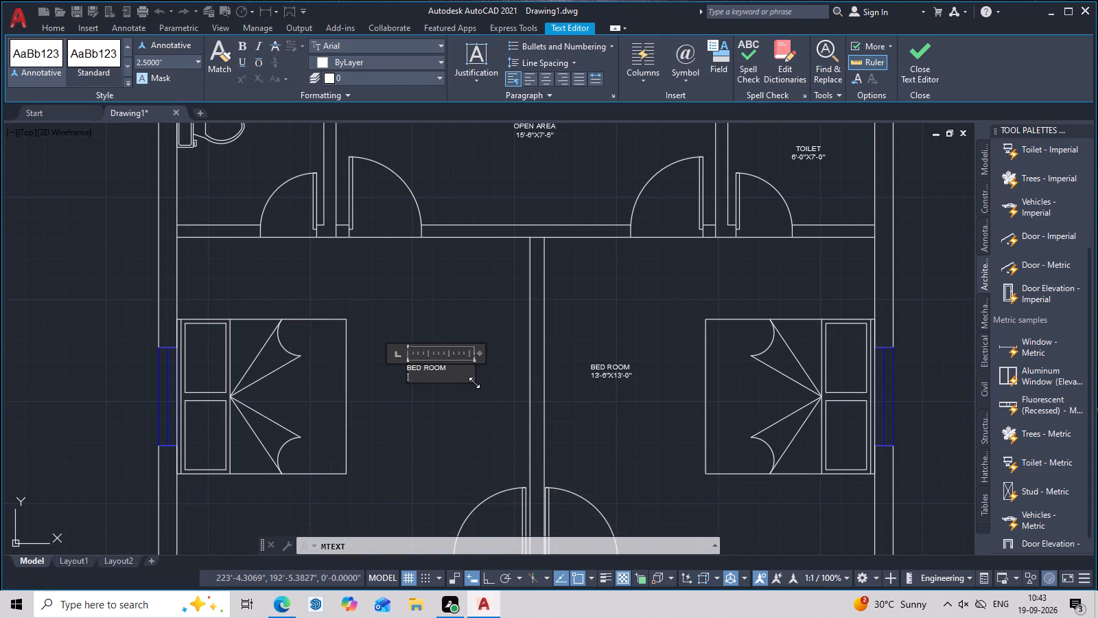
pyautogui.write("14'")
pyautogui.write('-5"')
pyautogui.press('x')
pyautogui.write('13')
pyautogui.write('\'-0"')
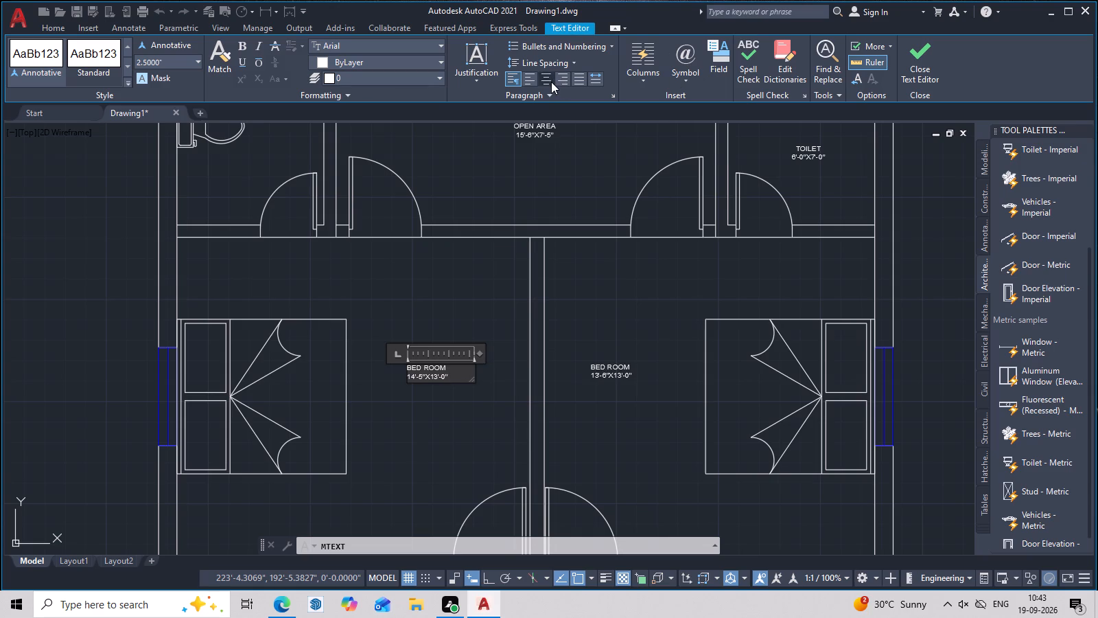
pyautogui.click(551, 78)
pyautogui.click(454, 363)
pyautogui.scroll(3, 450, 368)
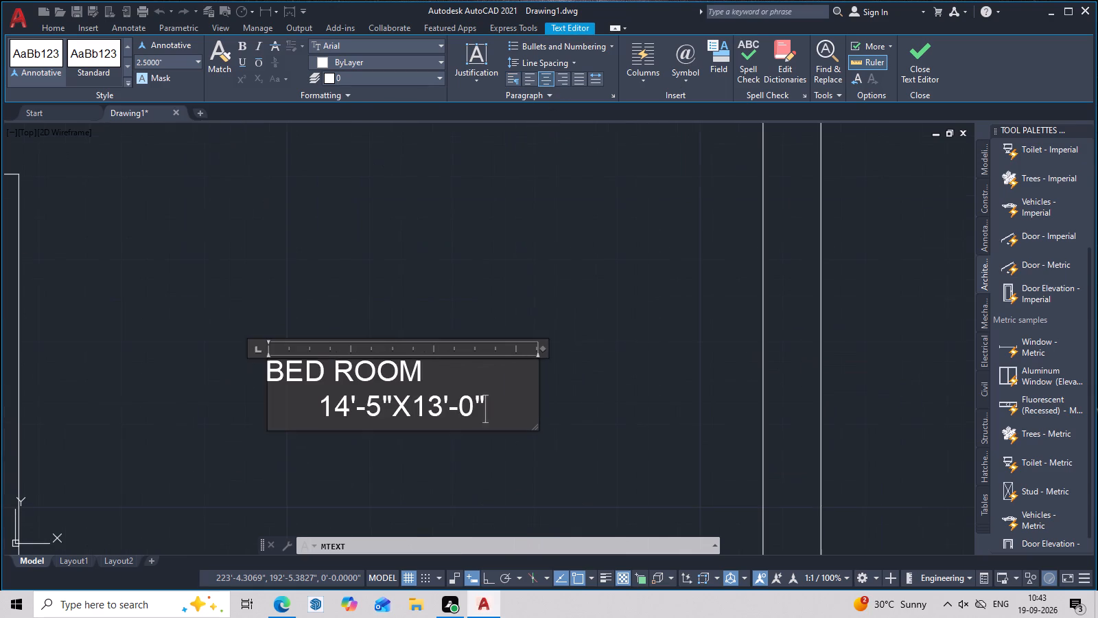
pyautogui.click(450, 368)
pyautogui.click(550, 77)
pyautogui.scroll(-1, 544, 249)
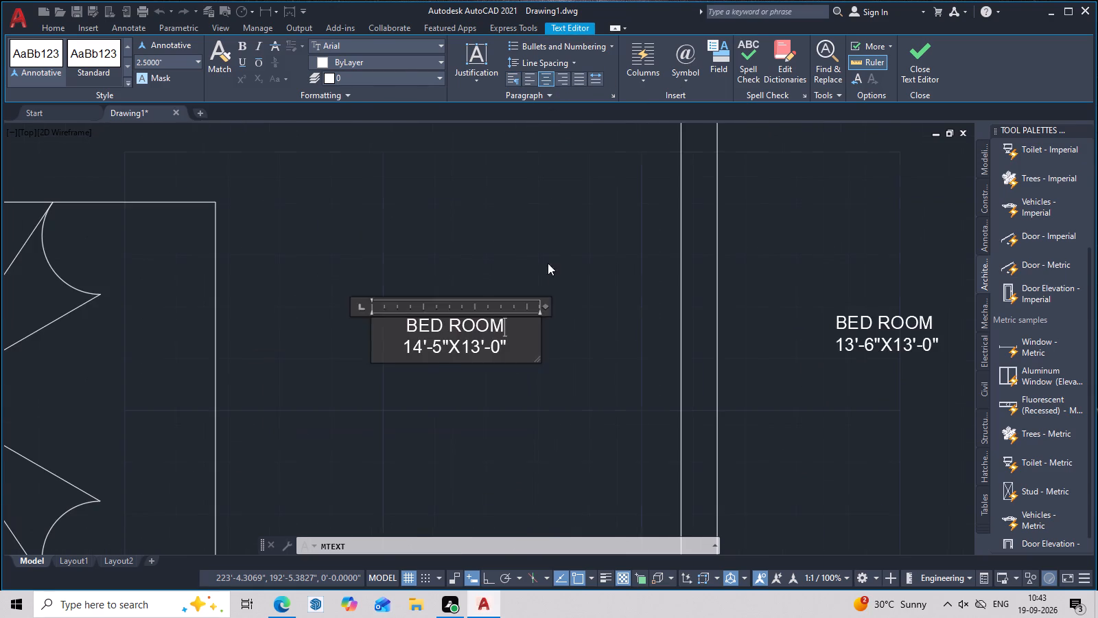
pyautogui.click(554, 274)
# Examine the size and legibility of the room labels across the toilets, open area and bedrooms.
pyautogui.scroll(-3, 556, 284)
pyautogui.moveTo(577, 366); pyautogui.dragTo(546, 268, button='middle')
pyautogui.moveTo(535, 377); pyautogui.dragTo(522, 490, button='middle')
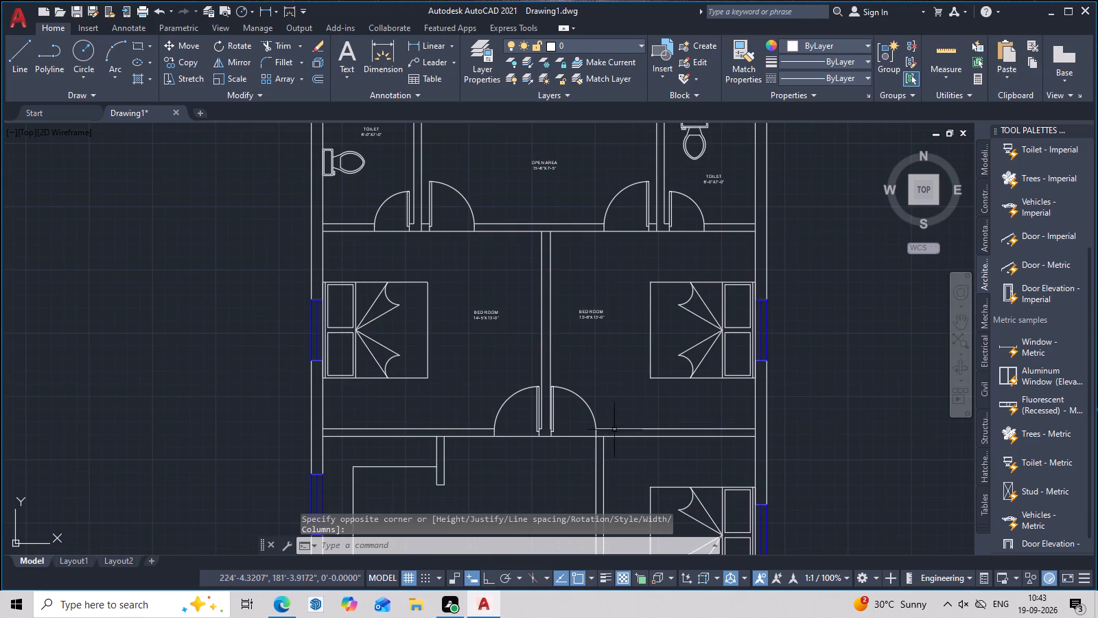
pyautogui.moveTo(600, 308); pyautogui.dragTo(581, 418, button='middle')
pyautogui.scroll(3, 586, 412)
pyautogui.scroll(-3, 586, 412)
pyautogui.moveTo(593, 403); pyautogui.dragTo(609, 290, button='middle')
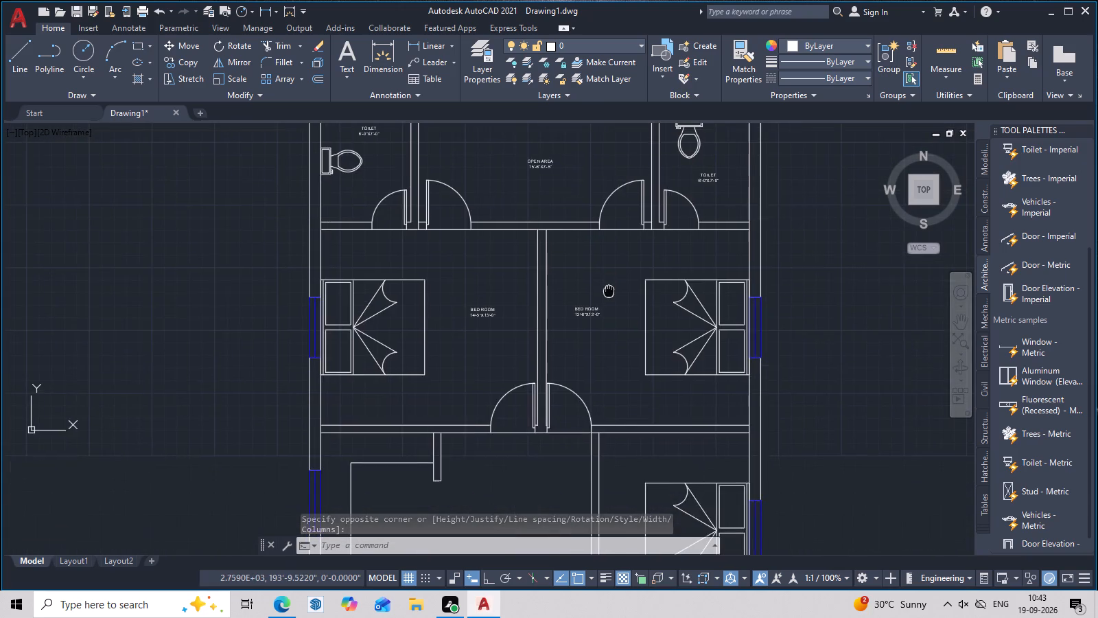
pyautogui.moveTo(609, 290); pyautogui.dragTo(627, 448, button='middle')
pyautogui.moveTo(627, 448); pyautogui.dragTo(644, 277, button='middle')
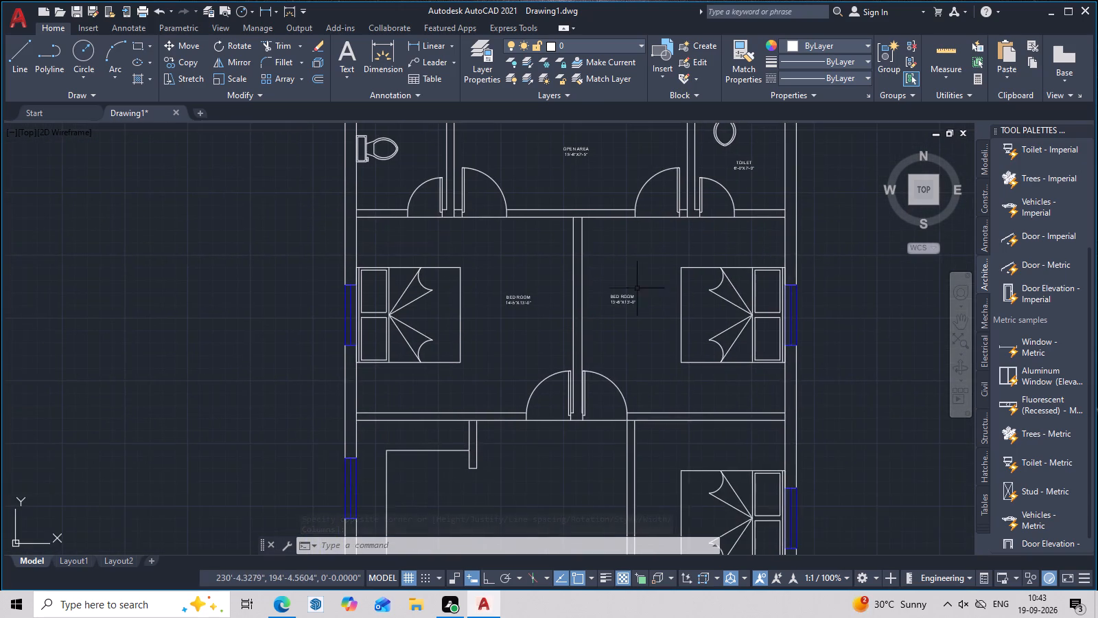
pyautogui.moveTo(634, 295); pyautogui.dragTo(641, 464, button='middle')
pyautogui.scroll(3, 411, 293)
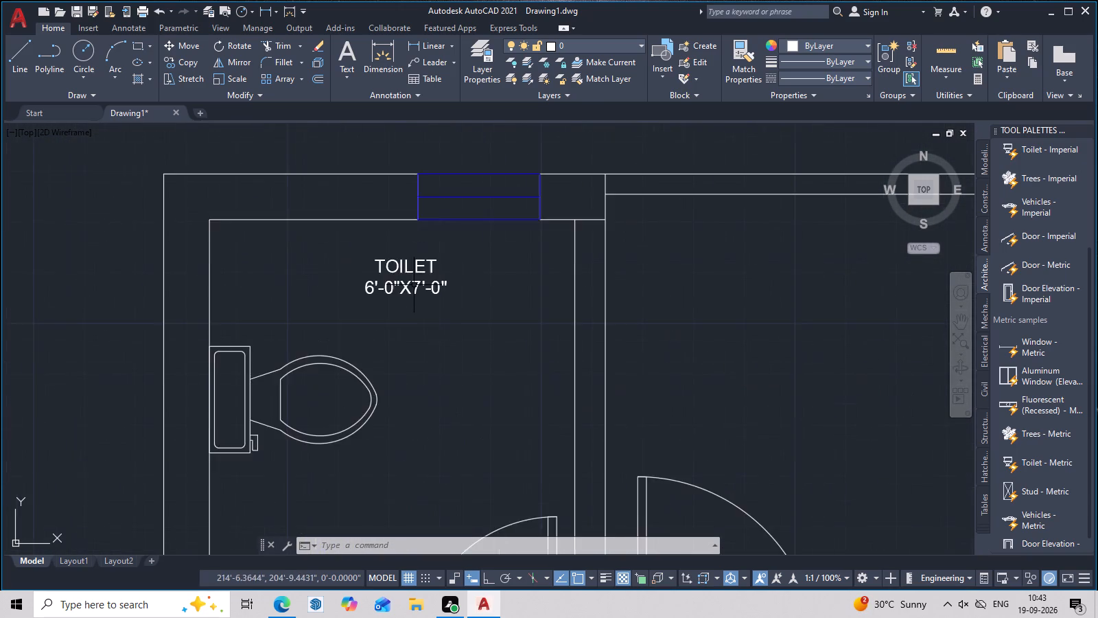
pyautogui.scroll(2, 414, 284)
pyautogui.scroll(-8, 414, 284)
pyautogui.moveTo(550, 422); pyautogui.dragTo(557, 306, button='middle')
pyautogui.scroll(3, 556, 312)
pyautogui.moveTo(557, 317); pyautogui.dragTo(624, 505, button='middle')
pyautogui.scroll(2, 587, 273)
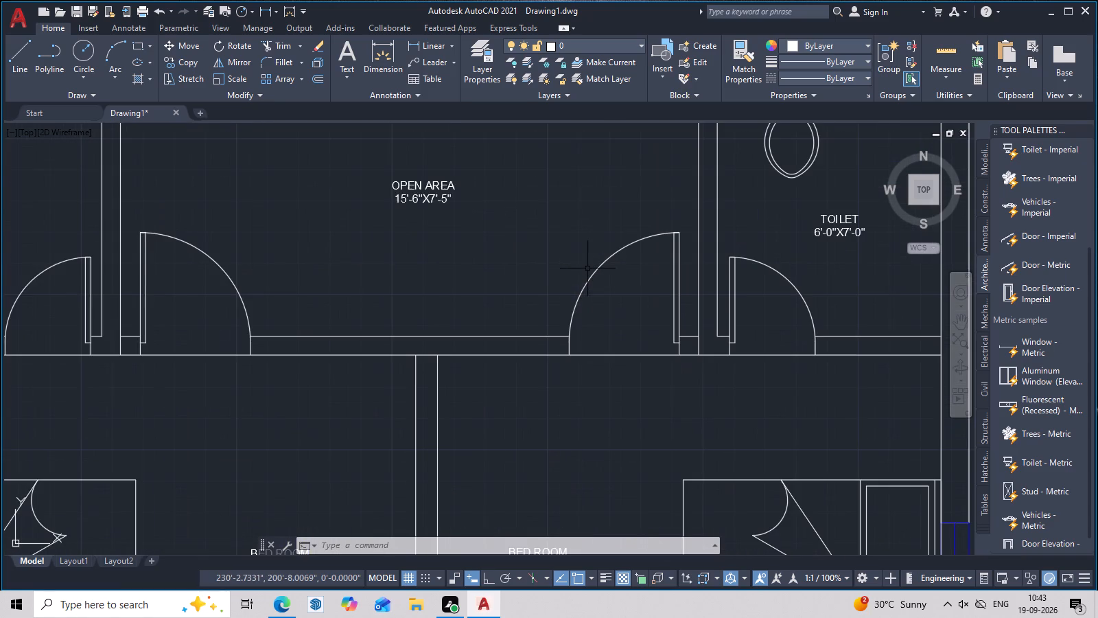
pyautogui.scroll(-2, 587, 268)
pyautogui.moveTo(615, 352); pyautogui.dragTo(642, 178, button='middle')
pyautogui.moveTo(642, 351); pyautogui.dragTo(659, 477, button='middle')
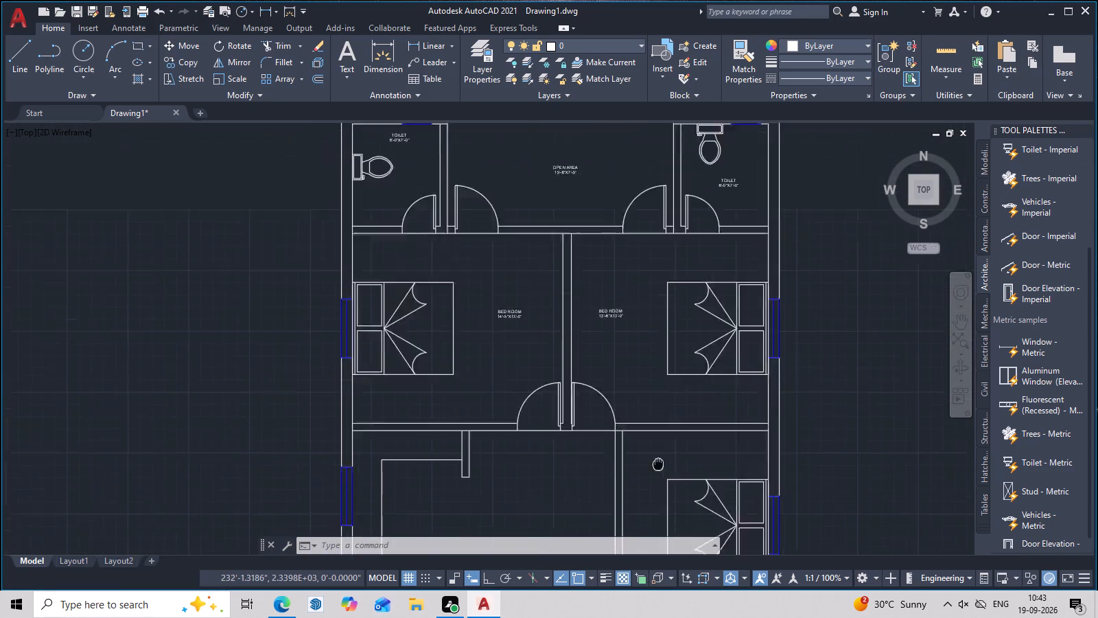
pyautogui.moveTo(659, 477); pyautogui.dragTo(666, 531, button='middle')
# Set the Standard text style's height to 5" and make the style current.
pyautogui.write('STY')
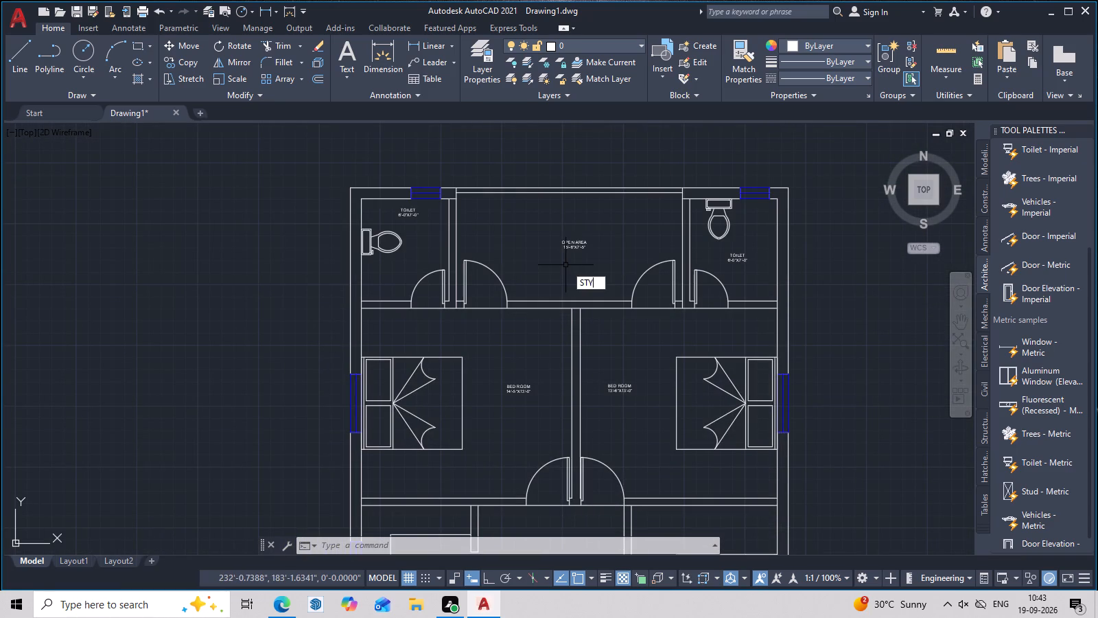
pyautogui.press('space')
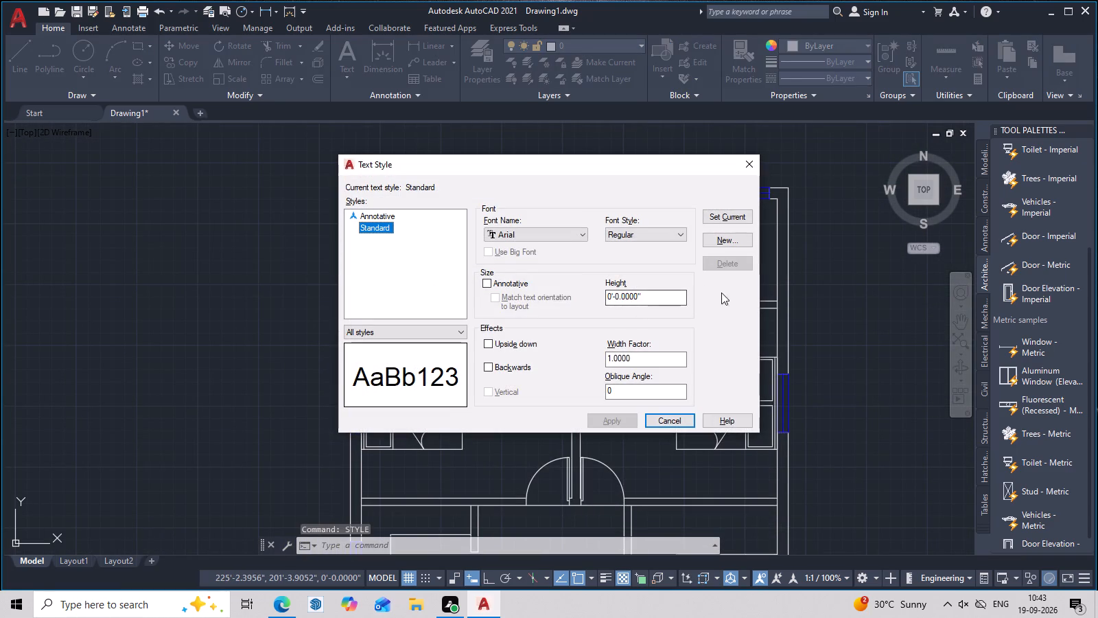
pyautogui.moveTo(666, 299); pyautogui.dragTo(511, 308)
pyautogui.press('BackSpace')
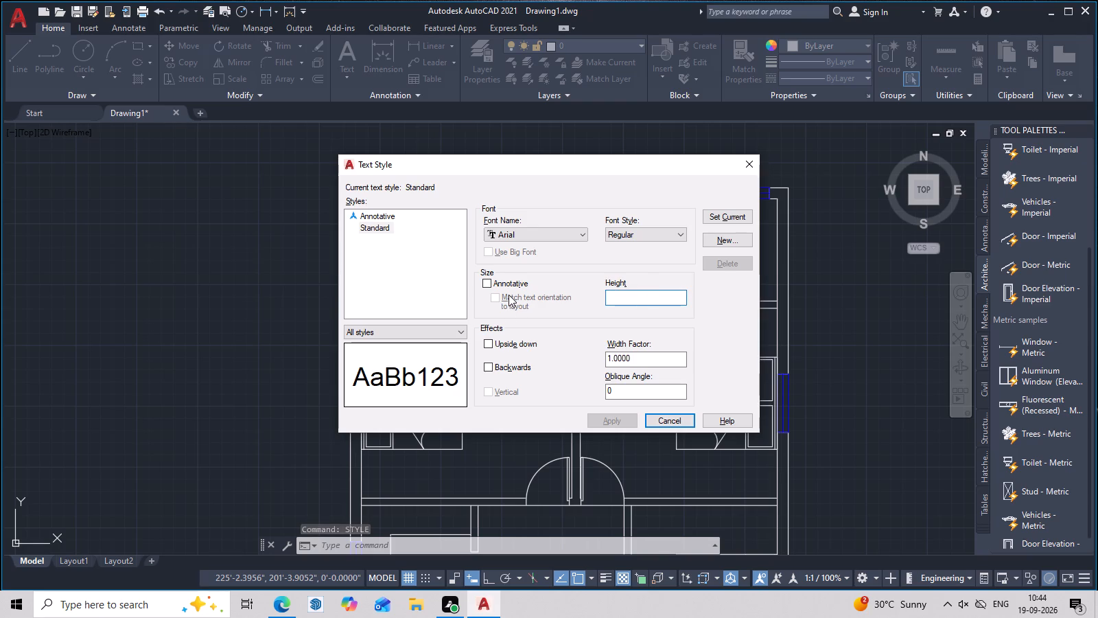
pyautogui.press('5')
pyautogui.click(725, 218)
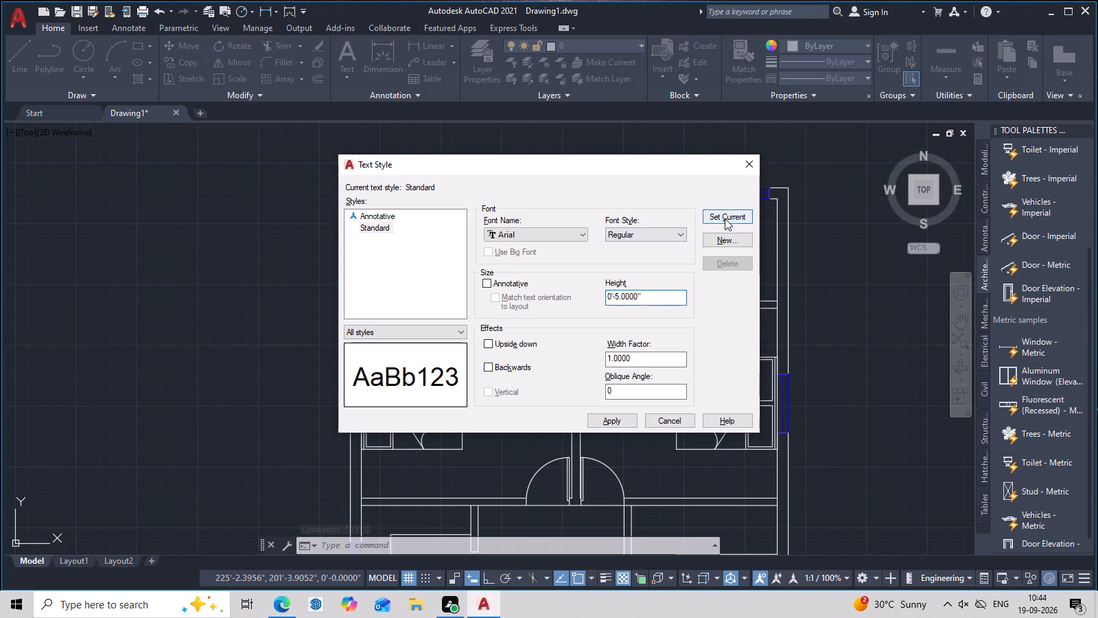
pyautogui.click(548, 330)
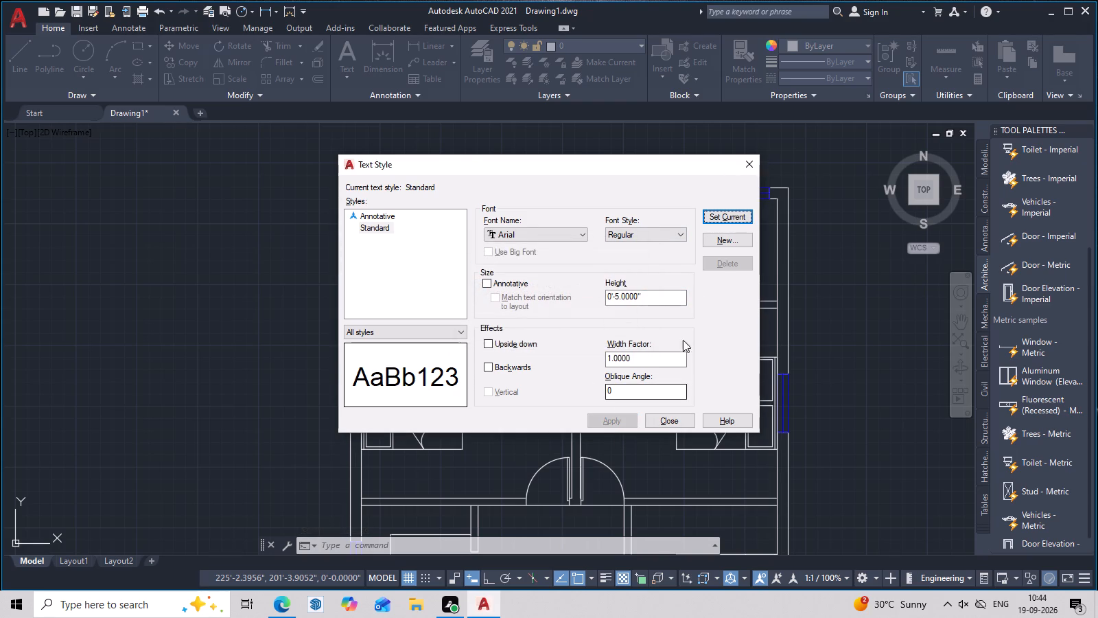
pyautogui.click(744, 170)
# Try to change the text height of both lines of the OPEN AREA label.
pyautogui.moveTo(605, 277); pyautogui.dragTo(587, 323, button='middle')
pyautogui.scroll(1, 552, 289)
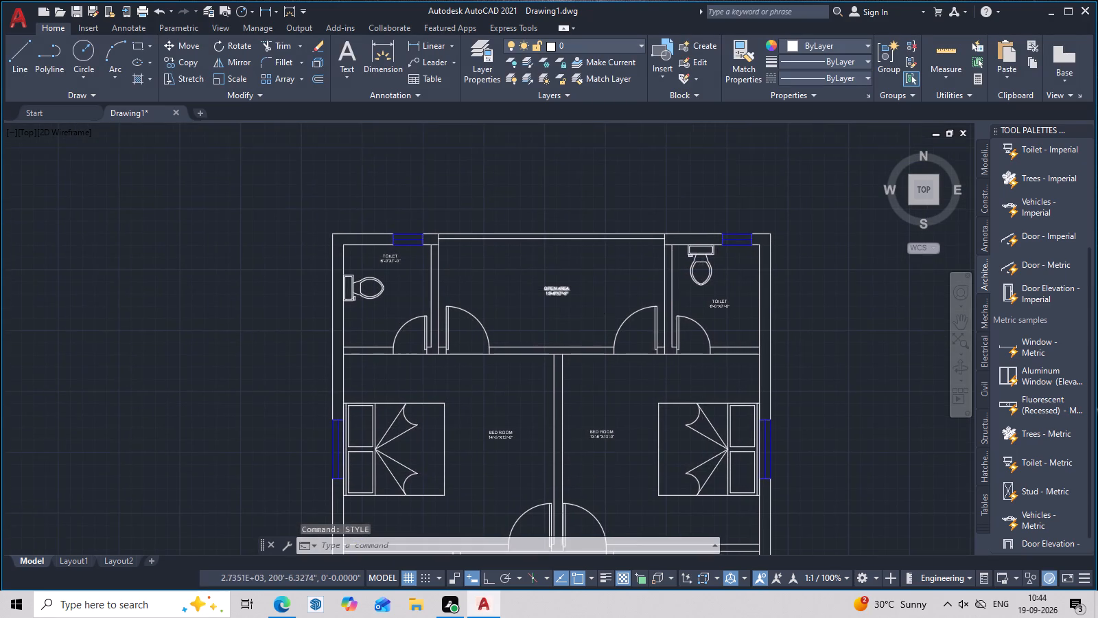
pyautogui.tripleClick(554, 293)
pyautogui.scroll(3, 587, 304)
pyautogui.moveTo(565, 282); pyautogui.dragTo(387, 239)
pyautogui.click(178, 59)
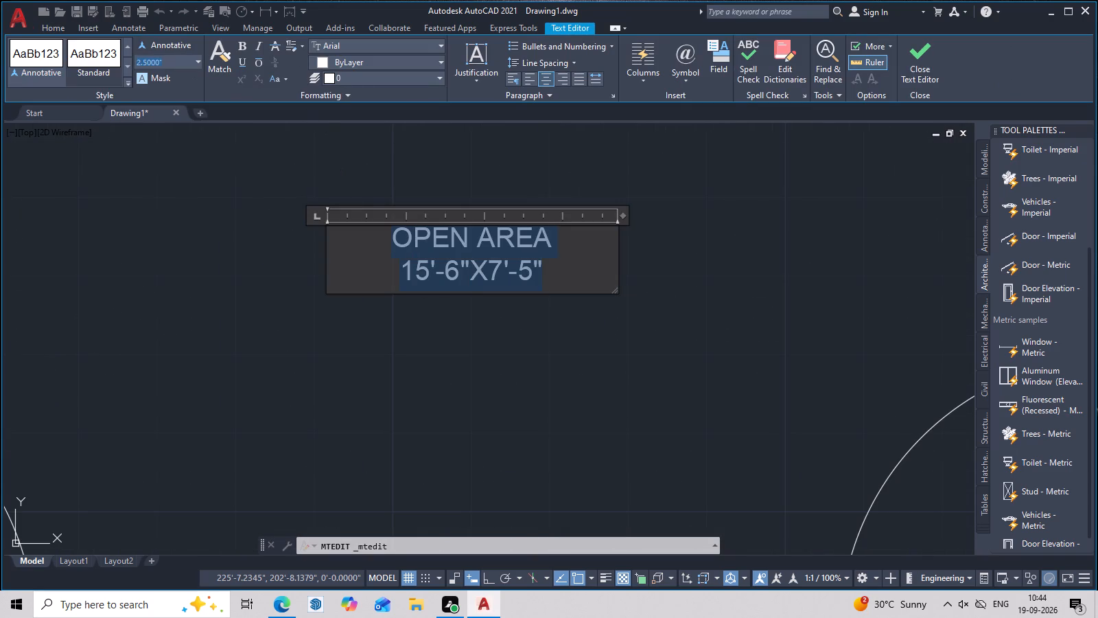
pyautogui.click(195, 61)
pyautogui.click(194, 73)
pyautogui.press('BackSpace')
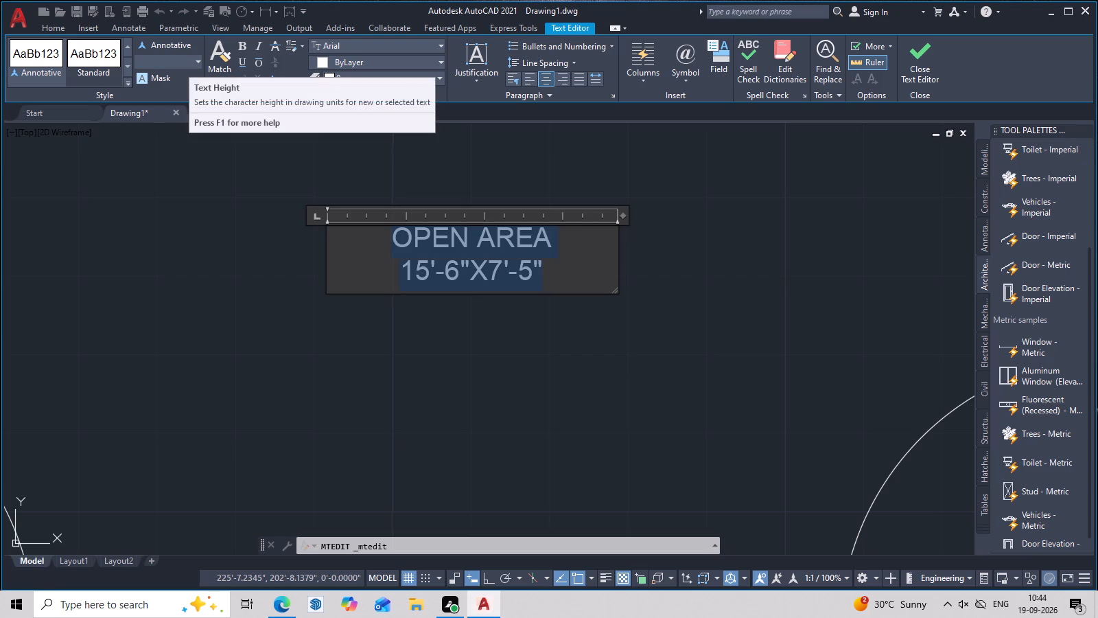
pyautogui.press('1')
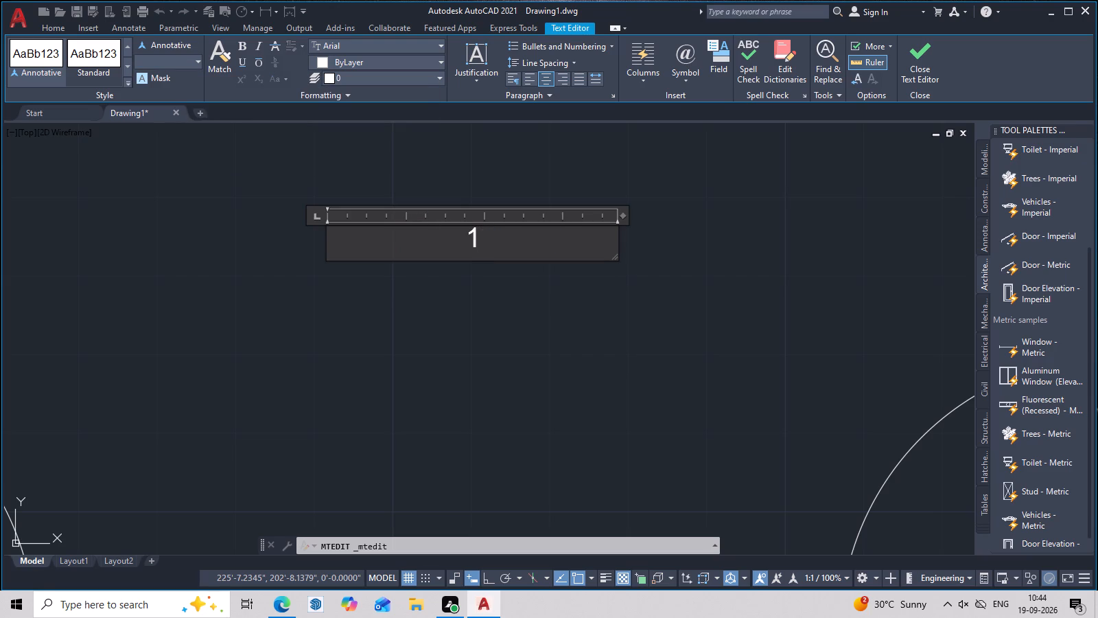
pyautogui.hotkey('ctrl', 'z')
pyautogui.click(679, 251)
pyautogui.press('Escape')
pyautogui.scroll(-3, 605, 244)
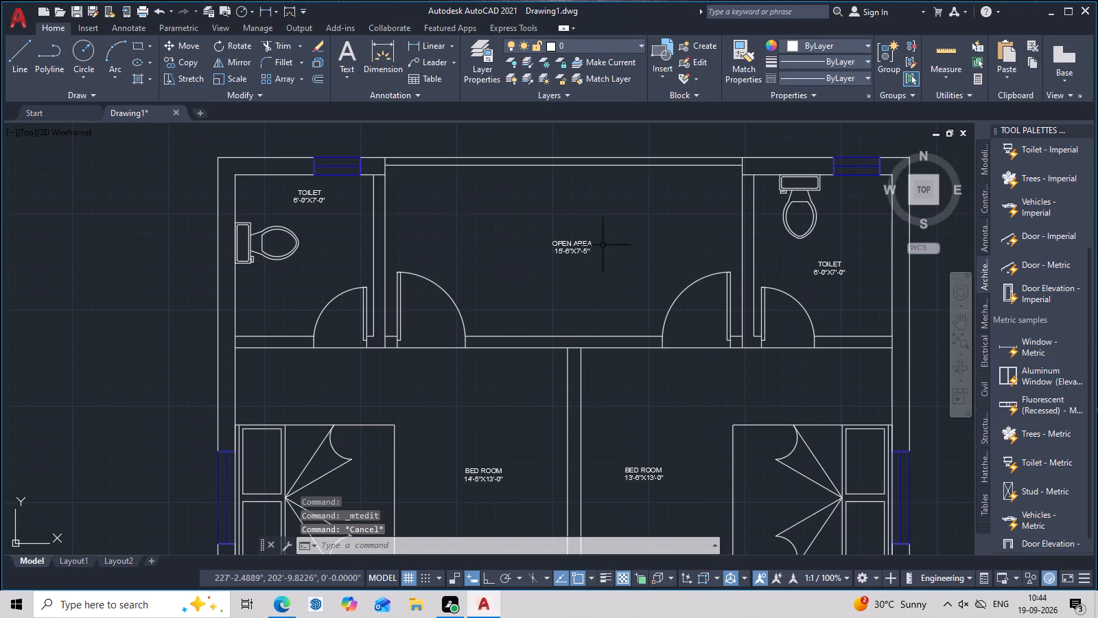
# Undo the text style height change and all room labels in the northern toilets, open area and two bedrooms.
pyautogui.moveTo(603, 245); pyautogui.dragTo(607, 214, button='middle')
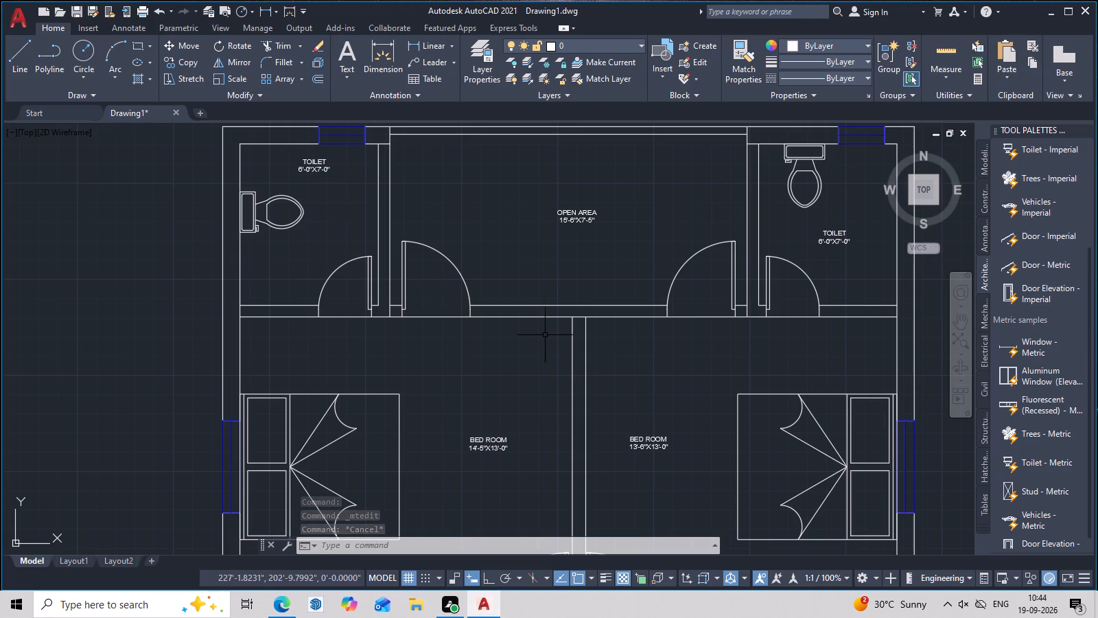
pyautogui.hotkey('ctrl', 'z')
pyautogui.hotkey('ctrl', 'z')
pyautogui.hotkey('ctrl', 'z')
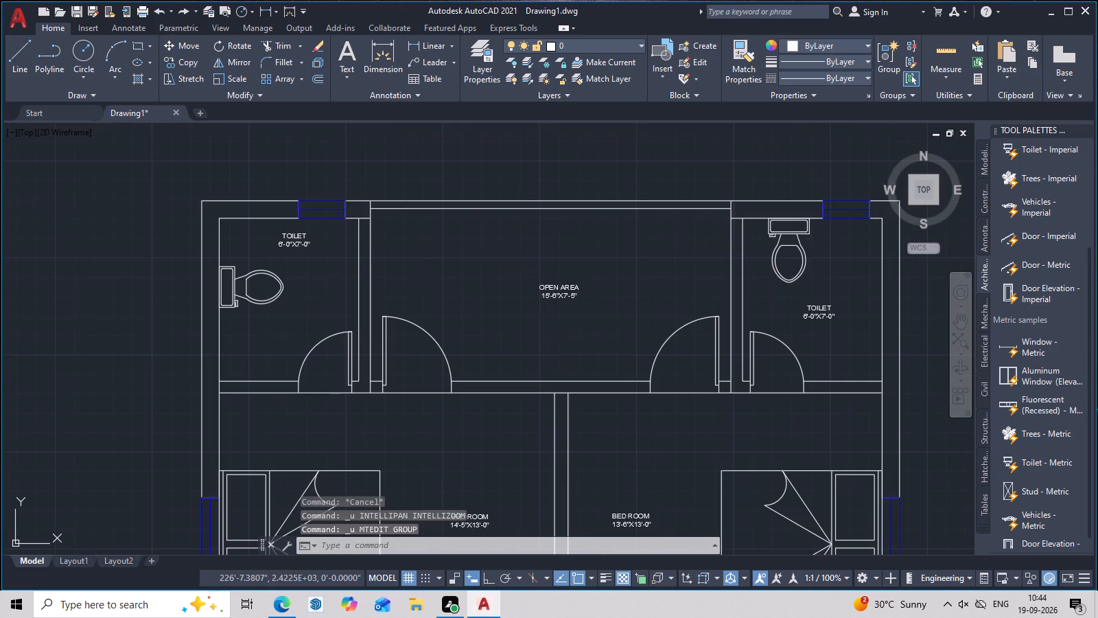
pyautogui.hotkey('ctrl', 'z')
pyautogui.hotkey('ctrl', 'z')
pyautogui.hotkey('ctrl', 'z')
pyautogui.hotkey('ctrl', 'z')
pyautogui.hotkey('ctrl', 'z')
pyautogui.hotkey('ctrl', 'z')
pyautogui.hotkey('ctrl', 'z')
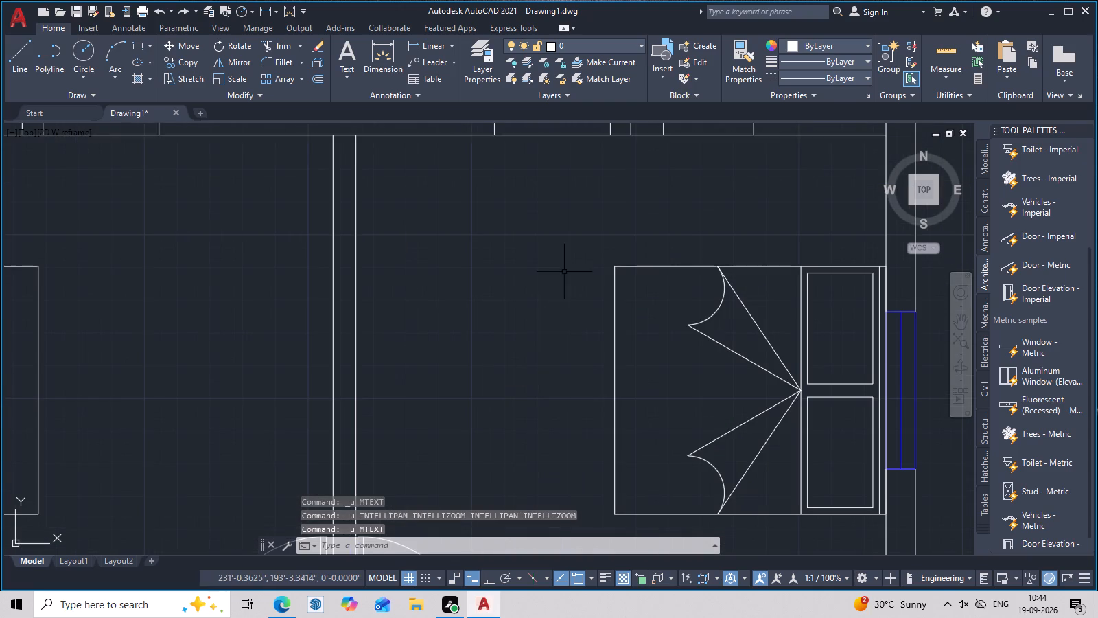
pyautogui.scroll(-6, 565, 274)
pyautogui.moveTo(563, 288); pyautogui.dragTo(563, 358, button='middle')
pyautogui.scroll(3, 561, 312)
pyautogui.hotkey('ctrl', 'z')
pyautogui.hotkey('ctrl', 'z')
pyautogui.hotkey('ctrl', 'z')
pyautogui.hotkey('ctrl', 'z')
pyautogui.hotkey('ctrl', 'z')
pyautogui.hotkey('ctrl', 'z')
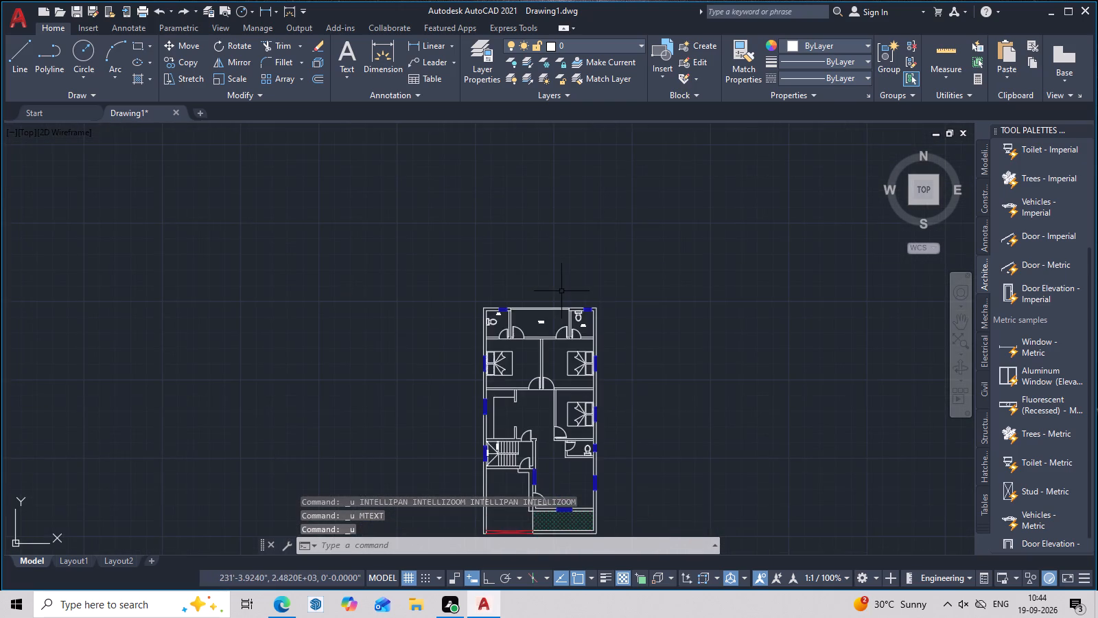
pyautogui.hotkey('ctrl', 'z')
pyautogui.hotkey('ctrl', 'z')
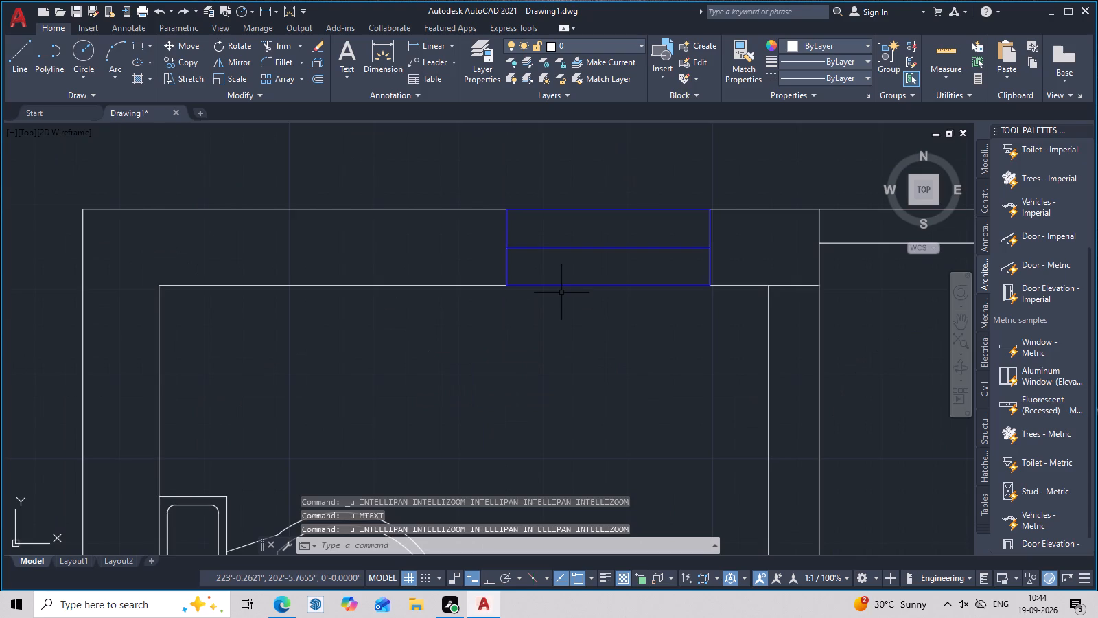
# Set the Standard text style's height to 4" and make the style current.
pyautogui.scroll(-6, 561, 293)
pyautogui.moveTo(607, 356); pyautogui.dragTo(552, 367, button='middle')
pyautogui.scroll(2, 534, 358)
pyautogui.moveTo(534, 355); pyautogui.dragTo(515, 268, button='middle')
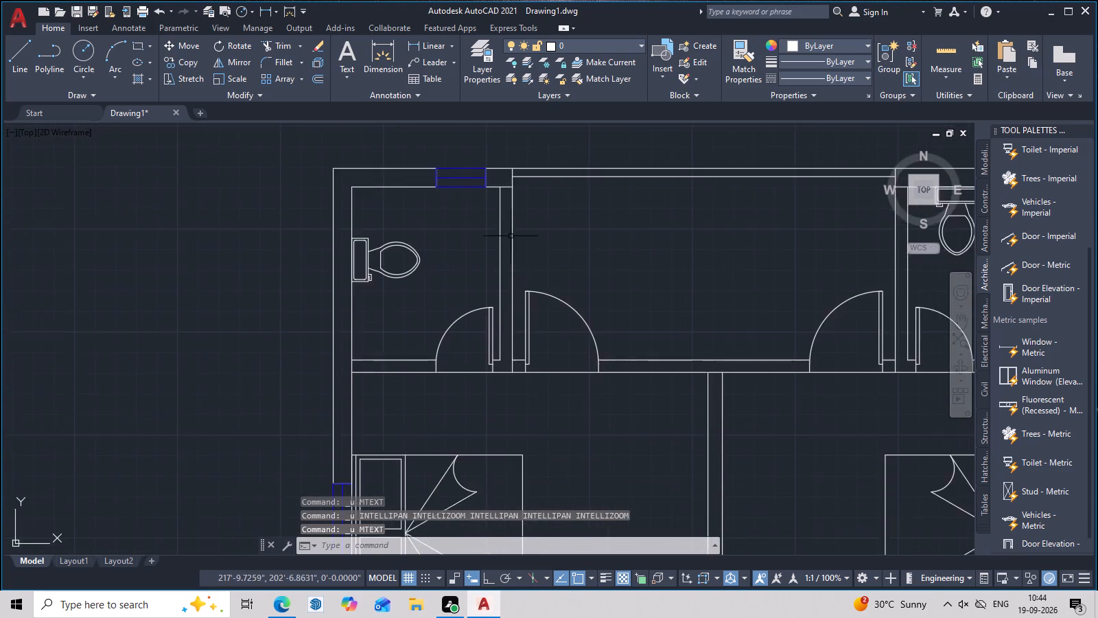
pyautogui.scroll(2, 504, 238)
pyautogui.moveTo(499, 238); pyautogui.dragTo(515, 324, button='middle')
pyautogui.press('Escape')
pyautogui.write('STY')
pyautogui.press('space')
pyautogui.moveTo(657, 290); pyautogui.dragTo(559, 308)
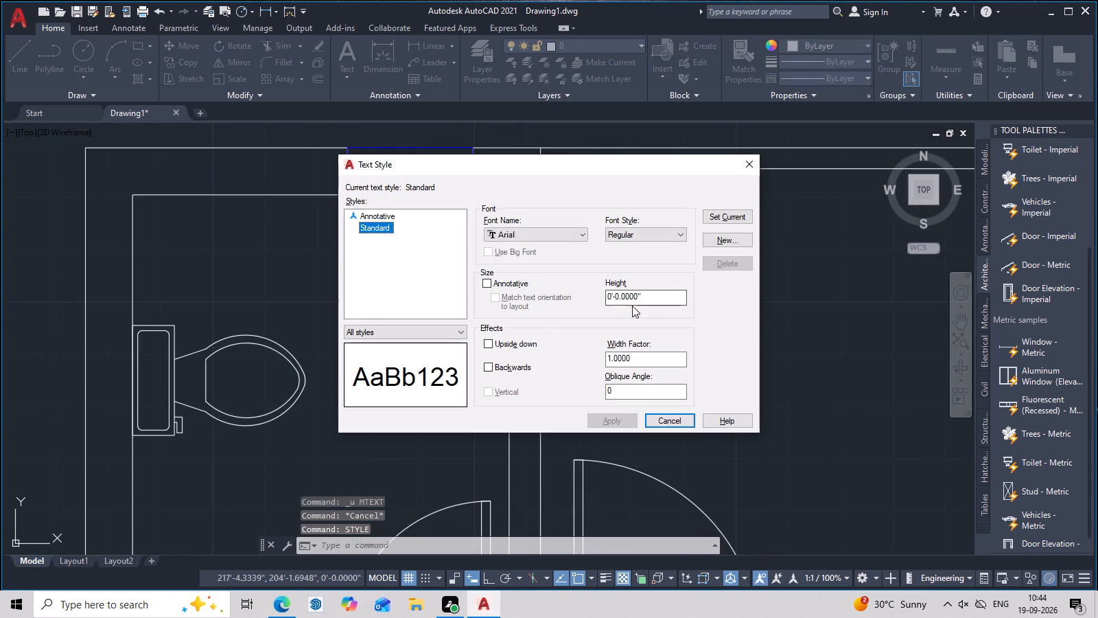
pyautogui.moveTo(650, 299); pyautogui.dragTo(539, 306)
pyautogui.press('BackSpace')
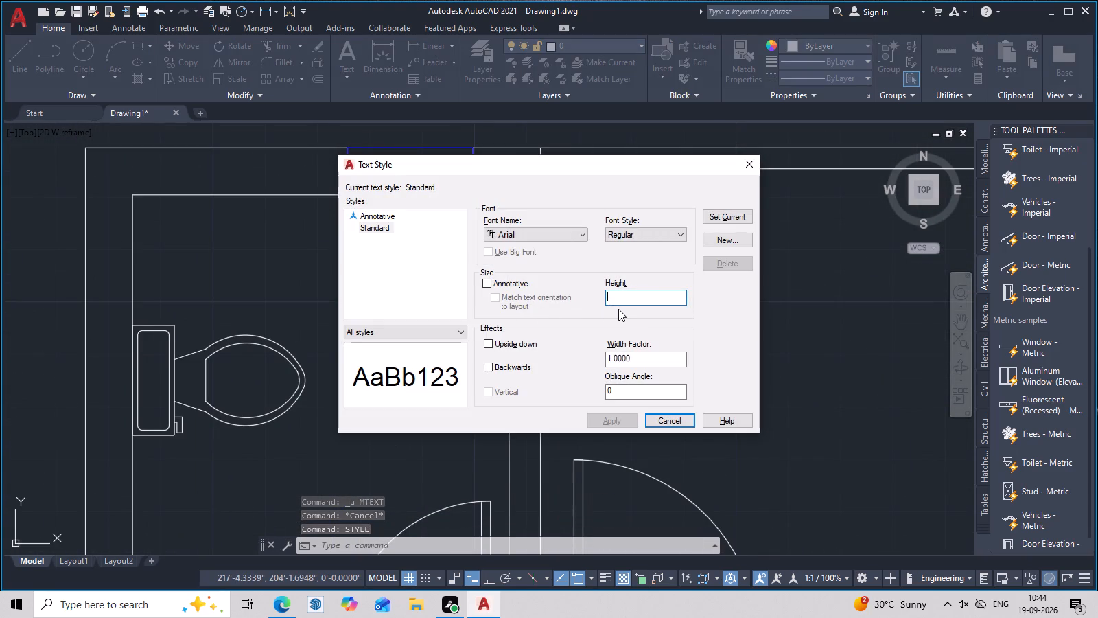
pyautogui.press('4')
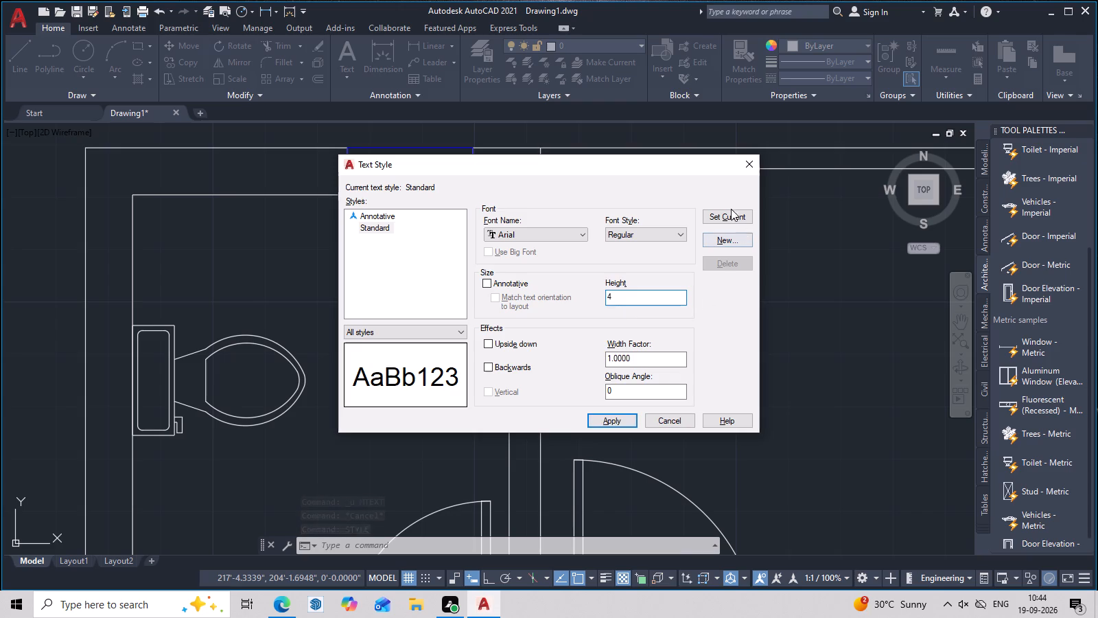
pyautogui.click(729, 203)
pyautogui.click(725, 222)
pyautogui.click(565, 333)
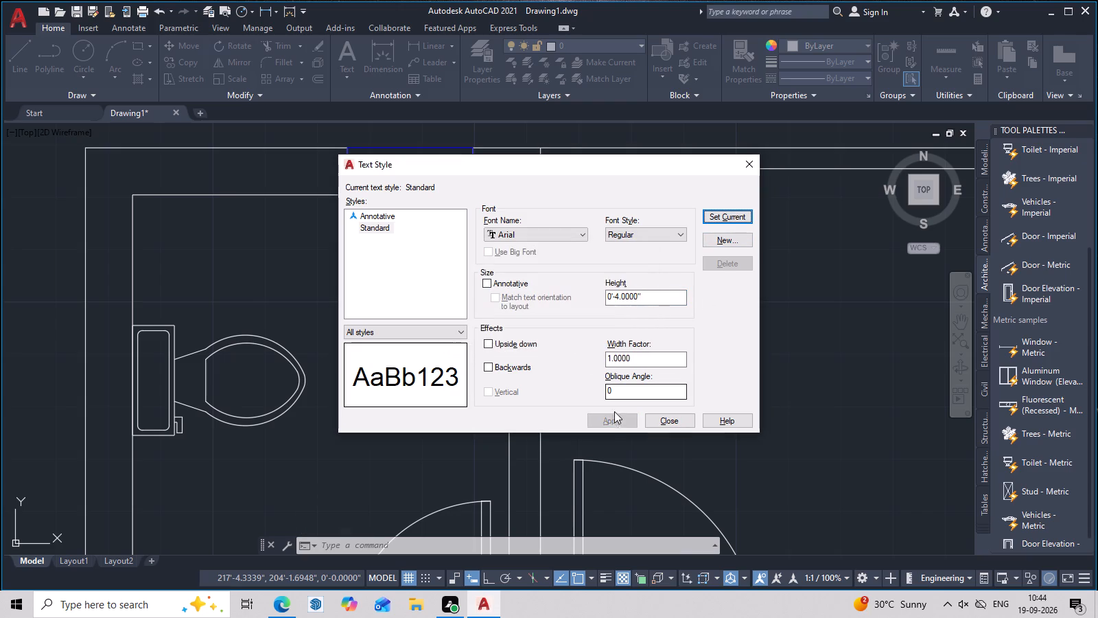
pyautogui.click(719, 218)
pyautogui.click(754, 163)
# Add a multiline text label in the northwestern toilet above the fixture, reading TOILET with 6'-0"X7'-0" on the second line.
pyautogui.moveTo(448, 303); pyautogui.dragTo(480, 306, button='middle')
pyautogui.write('T')
pyautogui.press('space')
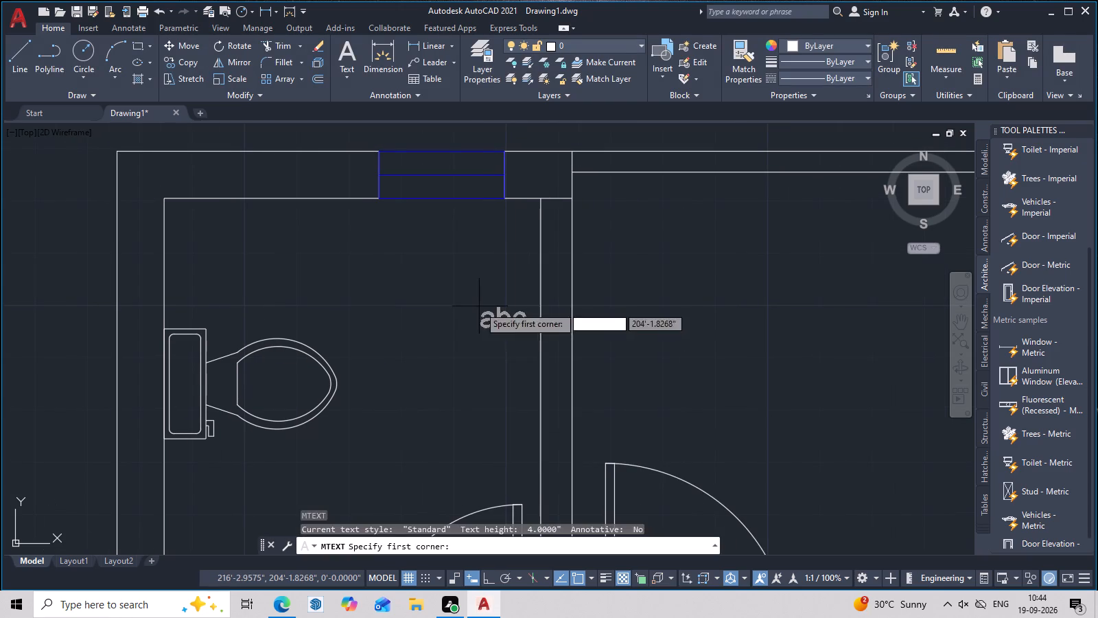
pyautogui.click(298, 249)
pyautogui.click(467, 290)
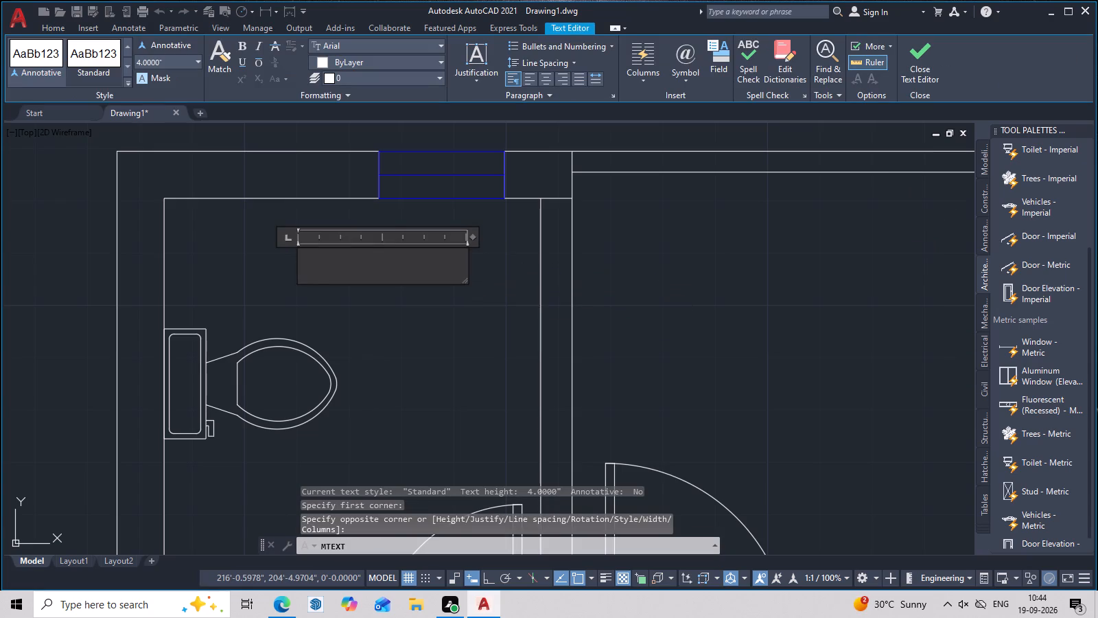
pyautogui.write('TOILET')
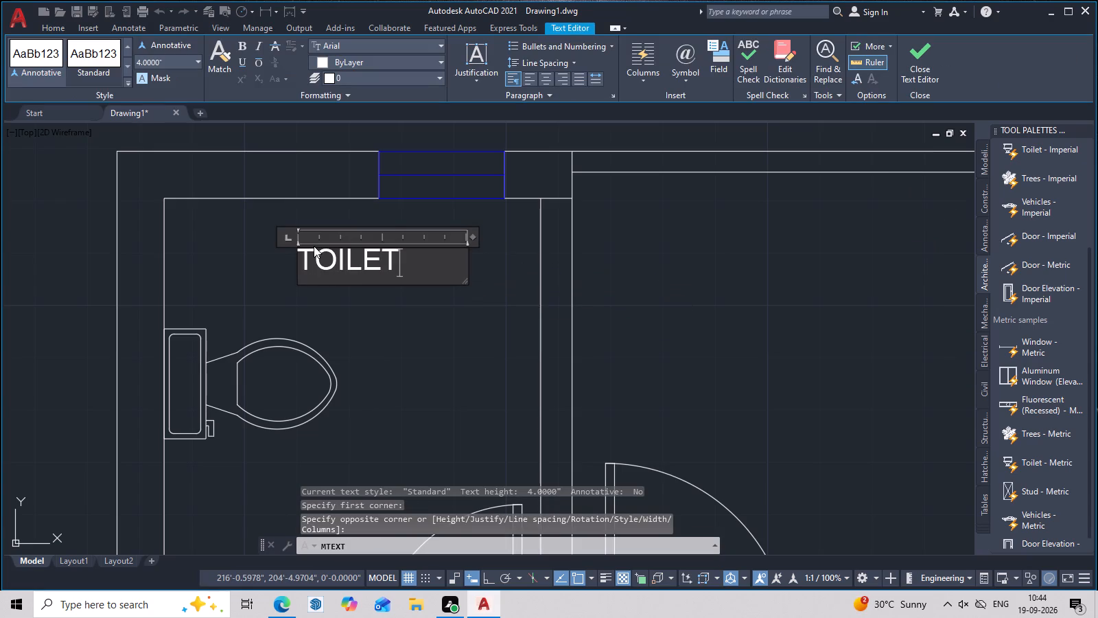
pyautogui.press('Return')
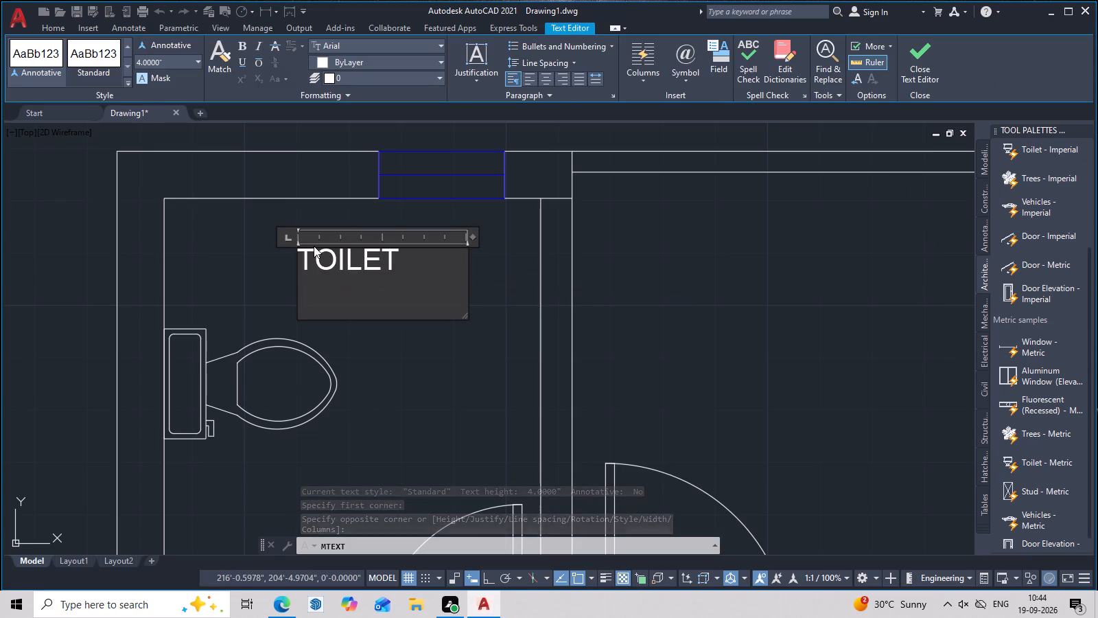
pyautogui.write('6\'-0"')
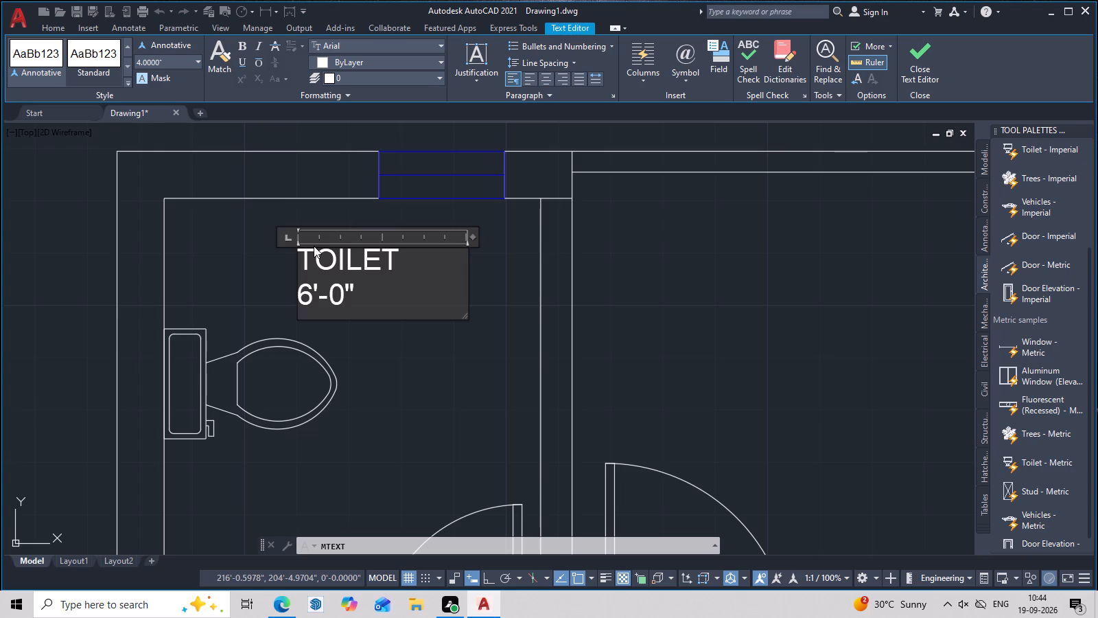
pyautogui.press('x')
pyautogui.write('7\'-0"')
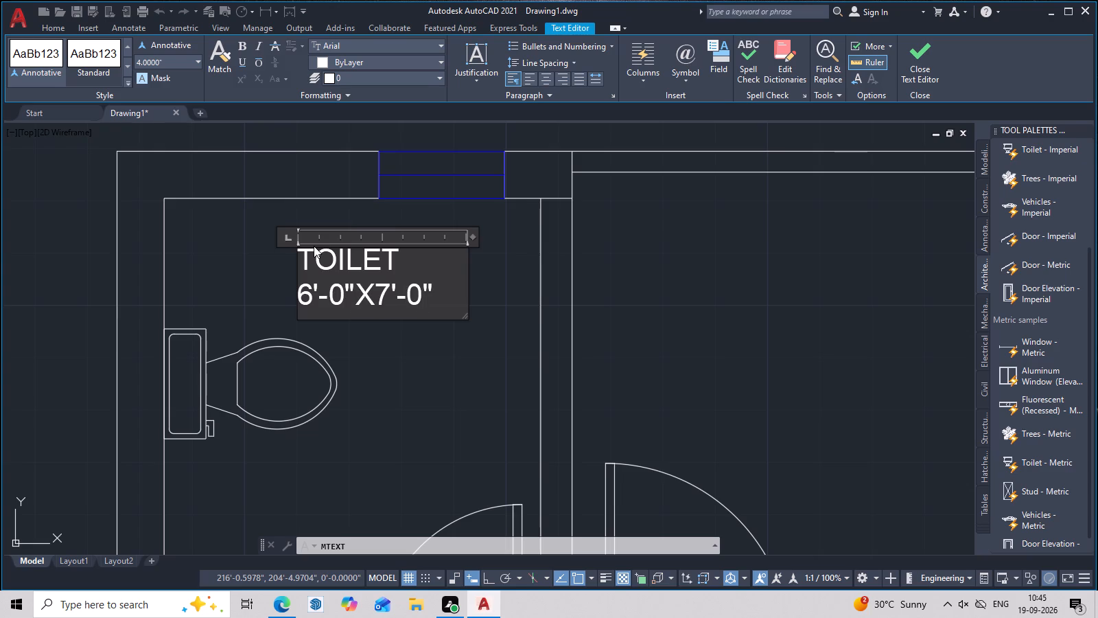
pyautogui.click(662, 295)
# Place a multiline text label in the middle of the area between the two northern toilets, with OPEN AREA as its first line.
pyautogui.moveTo(649, 307); pyautogui.dragTo(205, 393, button='middle')
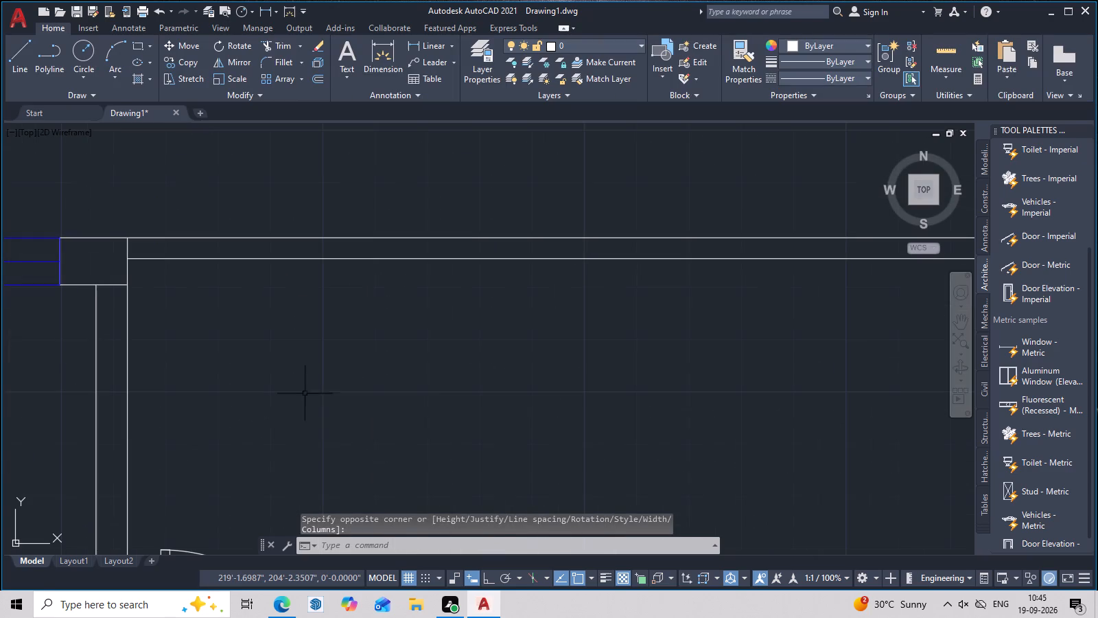
pyautogui.write('T')
pyautogui.press('space')
pyautogui.moveTo(395, 380); pyautogui.dragTo(272, 347, button='middle')
pyautogui.scroll(-2, 265, 346)
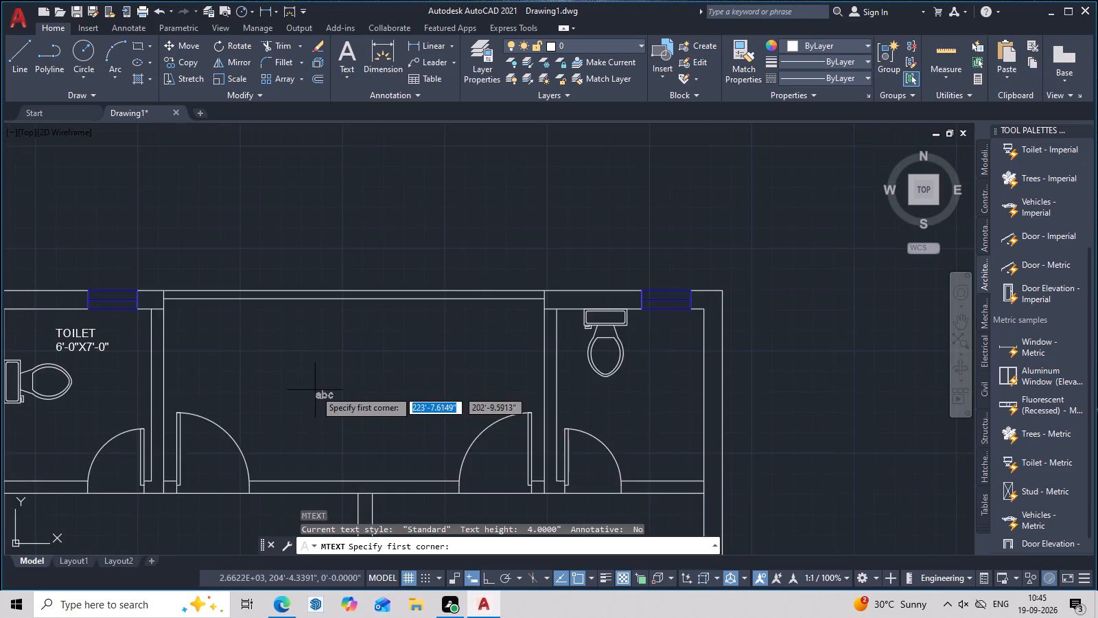
pyautogui.moveTo(327, 398); pyautogui.dragTo(244, 330, button='middle')
pyautogui.moveTo(268, 352); pyautogui.dragTo(388, 310, button='middle')
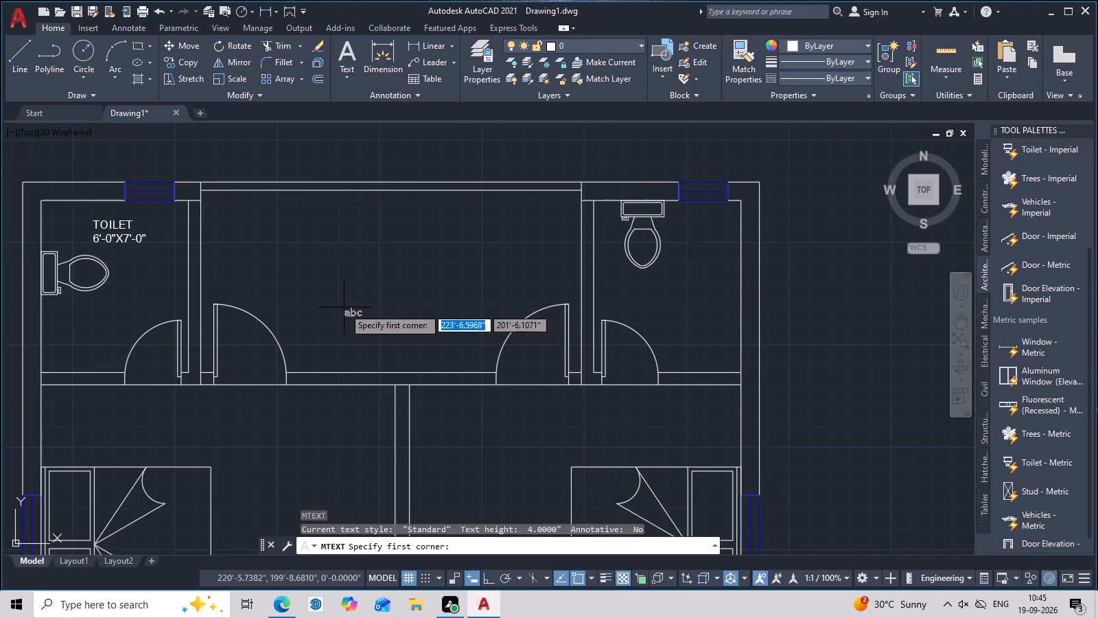
pyautogui.click(344, 308)
pyautogui.click(454, 332)
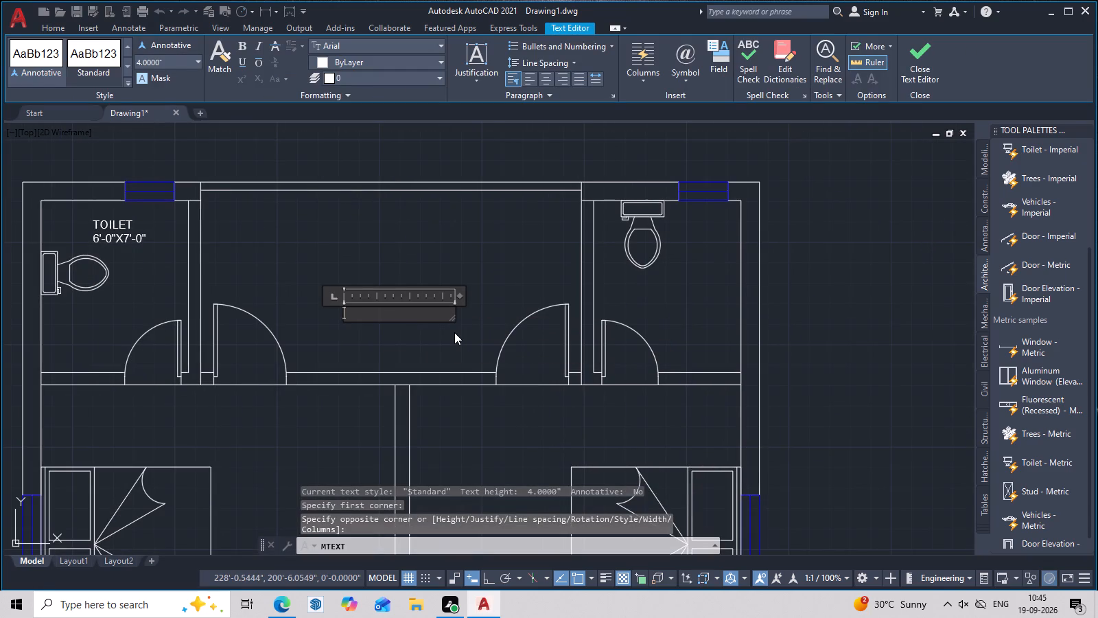
pyautogui.write('OPE')
pyautogui.press('n')
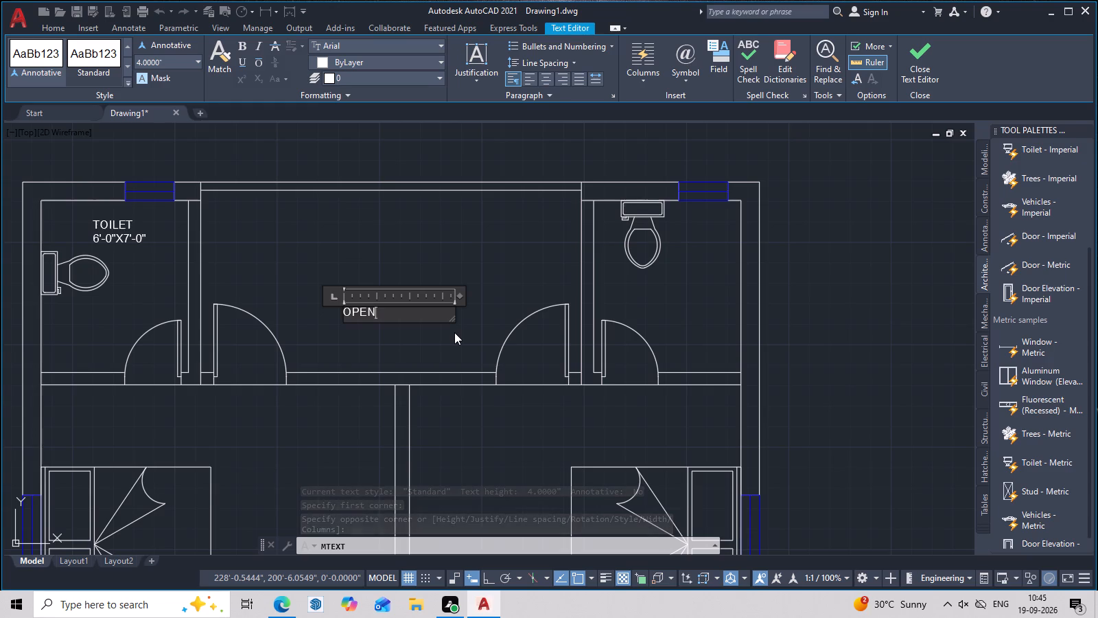
pyautogui.press('space')
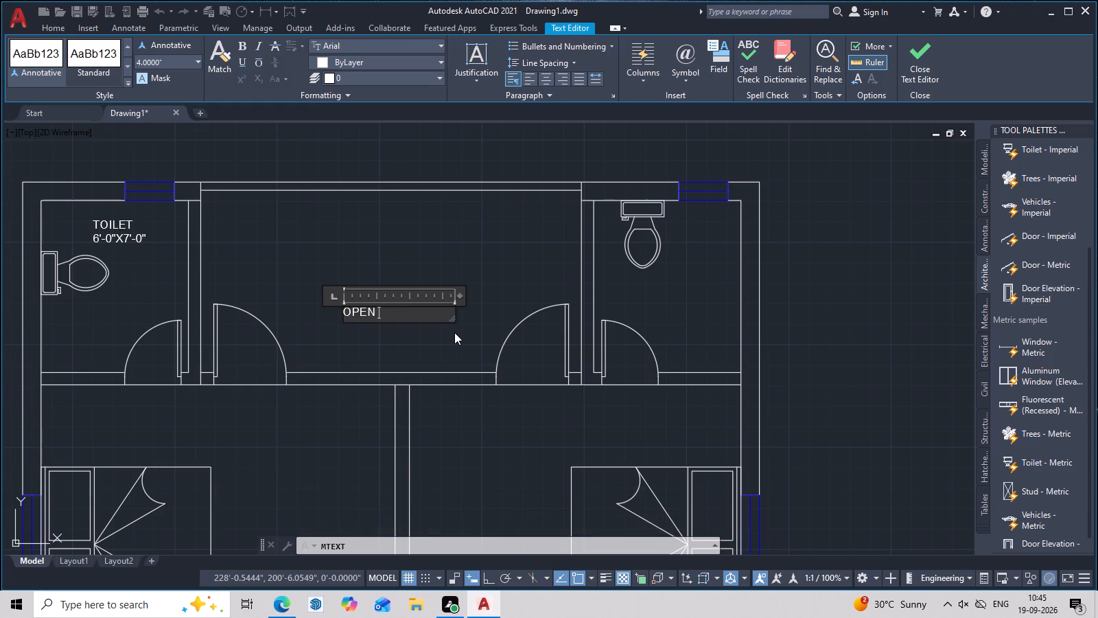
pyautogui.write('AREA')
# Add the size 15'-6"X7'-5" as the second line of the OPEN AREA label and finish the text.
pyautogui.press('Return')
pyautogui.write("15'")
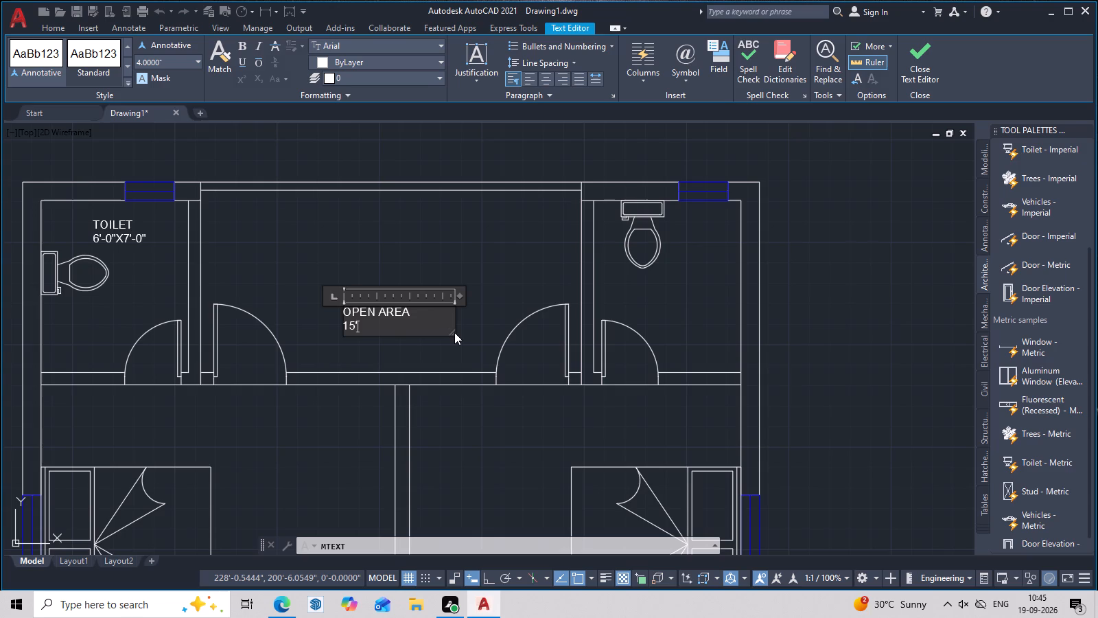
pyautogui.write('6"')
pyautogui.press('Left')
pyautogui.press('Left')
pyautogui.press('-')
pyautogui.press('Right')
pyautogui.press('Right')
pyautogui.press('Right')
pyautogui.press('x')
pyautogui.write("7'")
pyautogui.write('-5"')
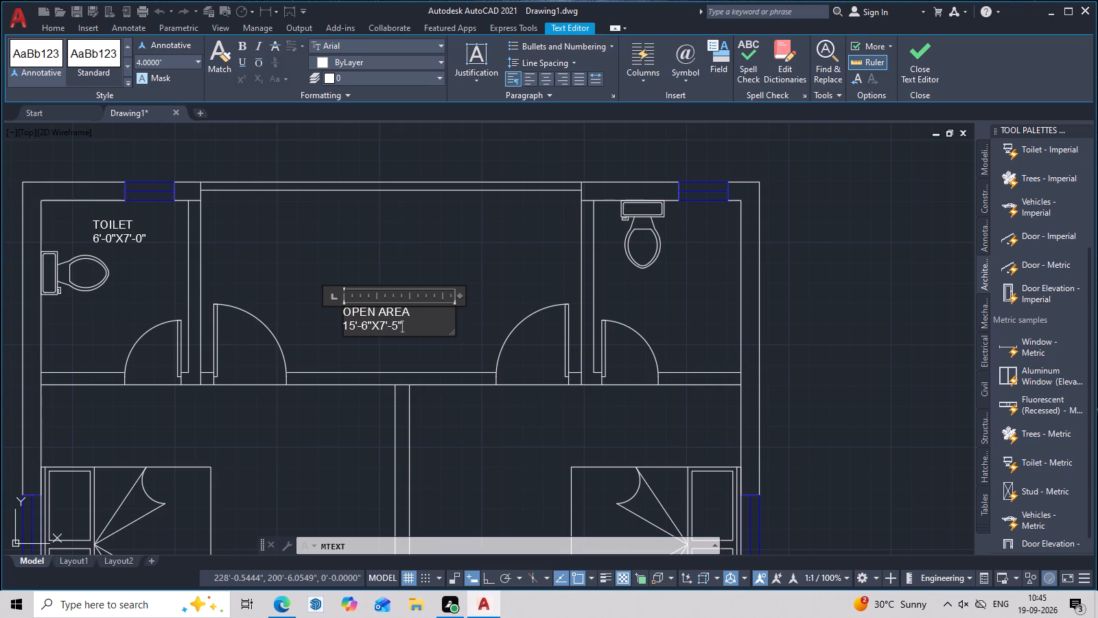
pyautogui.click(431, 255)
# Add a multiline text label in the northeastern toilet below the fixture, reading TOILET with 6'-0"X7'-0" on the second line.
pyautogui.moveTo(307, 319); pyautogui.dragTo(231, 313, button='middle')
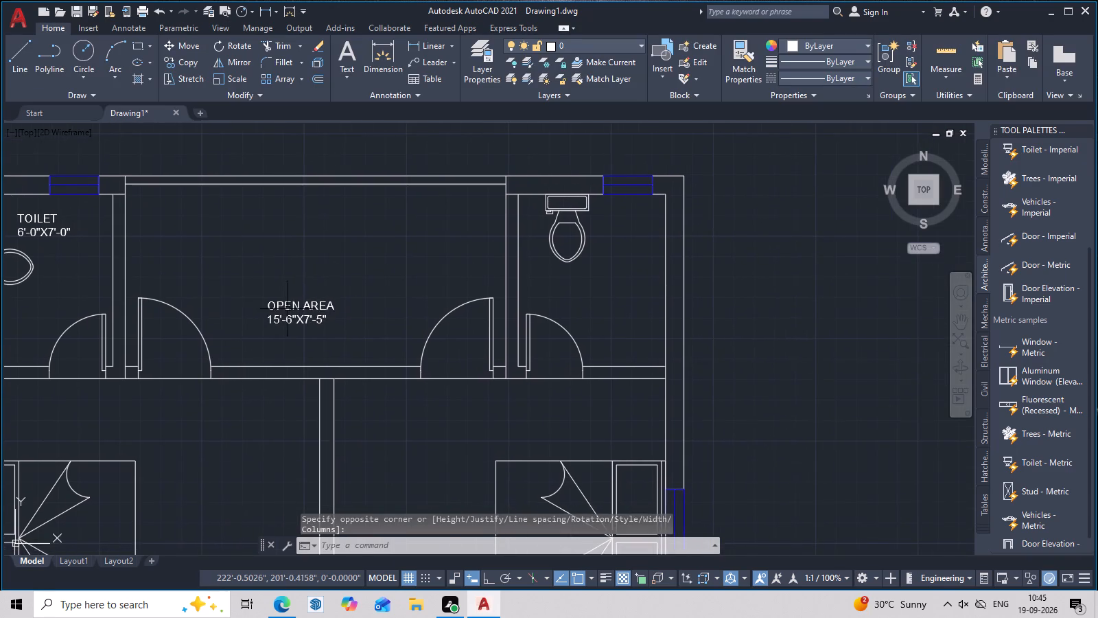
pyautogui.moveTo(453, 318); pyautogui.dragTo(327, 332, button='middle')
pyautogui.press('t')
pyautogui.press('space')
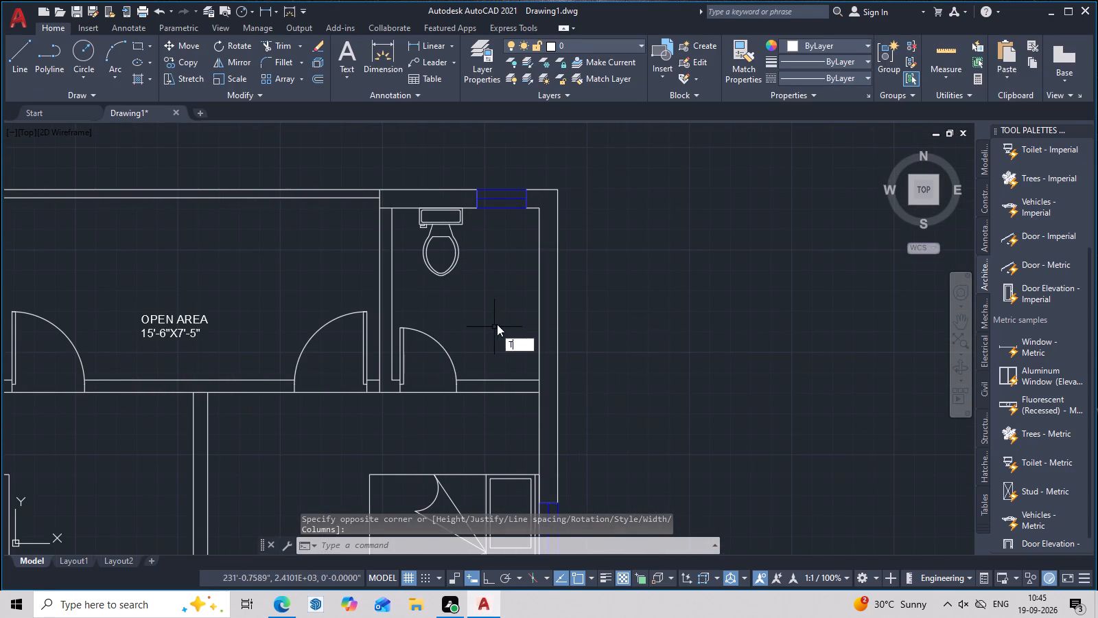
pyautogui.click(446, 289)
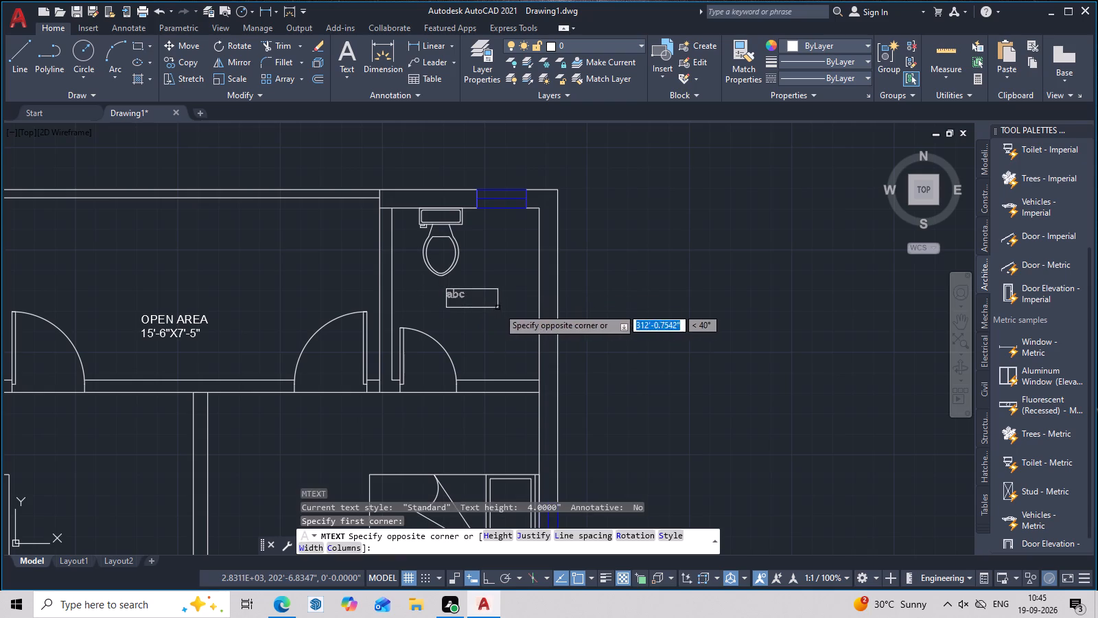
pyautogui.click(502, 308)
pyautogui.write('TOILET')
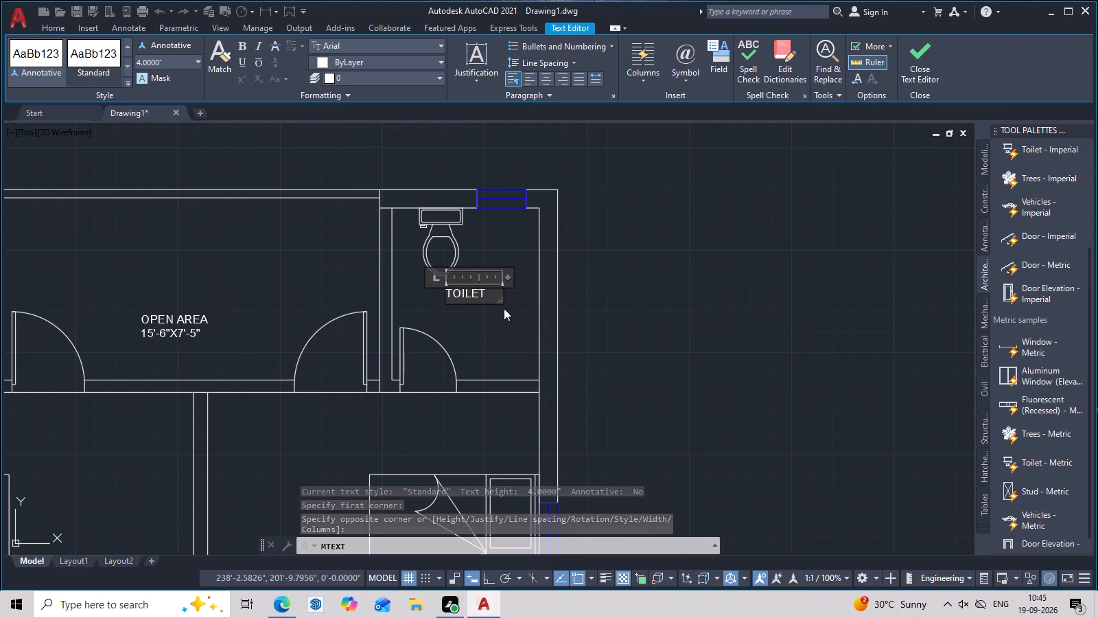
pyautogui.press('Return')
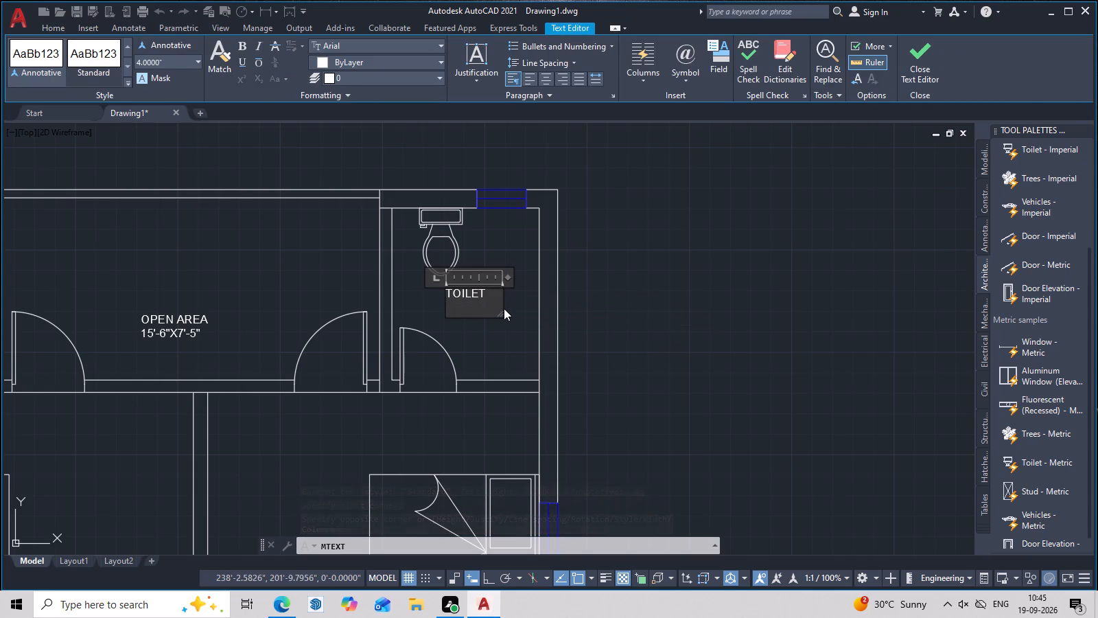
pyautogui.press('6')
pyautogui.press("'")
pyautogui.write('-0"')
pyautogui.press('x')
pyautogui.write('7\'-0"')
pyautogui.click(662, 360)
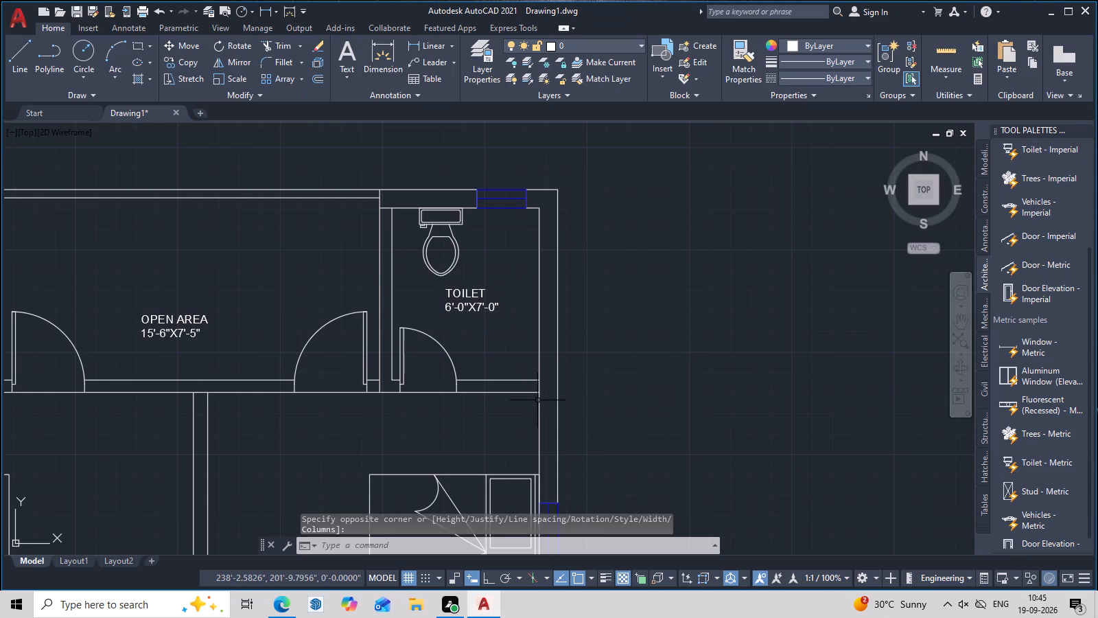
# Add a multiline text label beside the bed in the northwestern bedroom, reading BED ROOM with 14'-5"X13'-0" on the second line.
pyautogui.moveTo(541, 388); pyautogui.dragTo(753, 274, button='middle')
pyautogui.scroll(-2, 611, 311)
pyautogui.moveTo(603, 358); pyautogui.dragTo(607, 404, button='middle')
pyautogui.scroll(2, 504, 400)
pyautogui.moveTo(503, 414); pyautogui.dragTo(514, 332, button='middle')
pyautogui.press('t')
pyautogui.press('space')
pyautogui.click(460, 323)
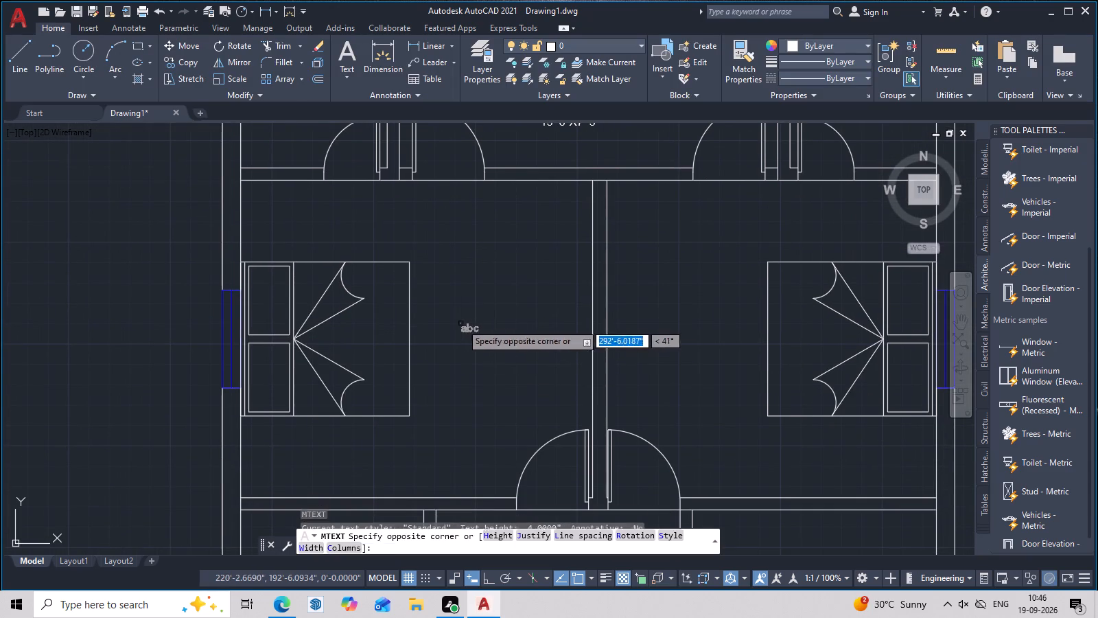
pyautogui.click(531, 345)
pyautogui.write('BED')
pyautogui.press('space')
pyautogui.write('ROOM')
pyautogui.press('Return')
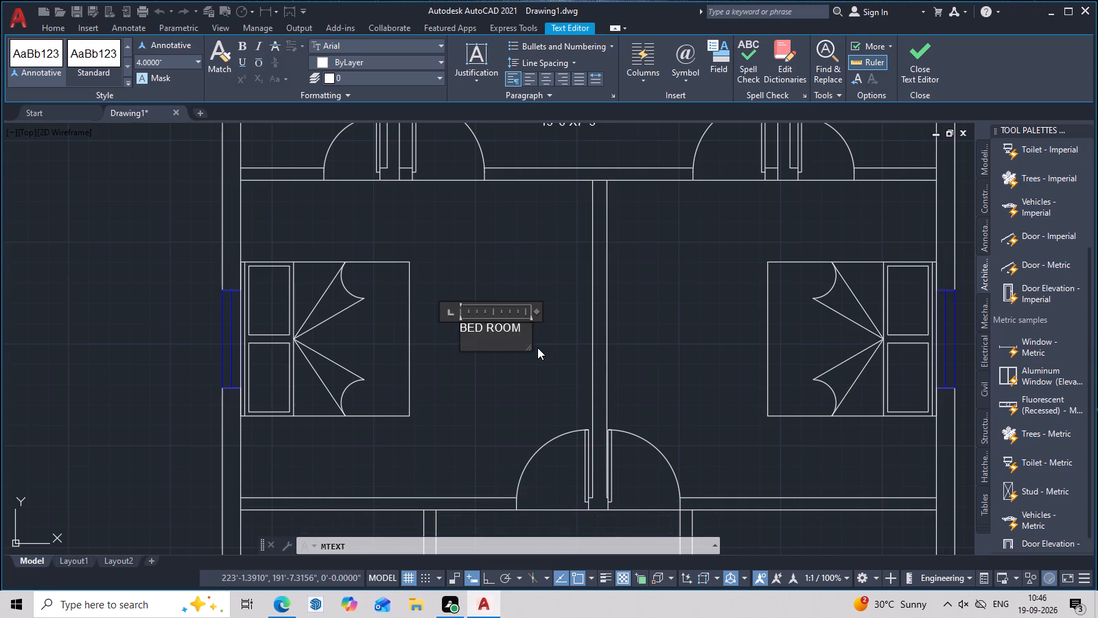
pyautogui.write('14\'-5"')
pyautogui.press('x')
pyautogui.write('13')
pyautogui.press("'")
pyautogui.press('-')
pyautogui.write('0"')
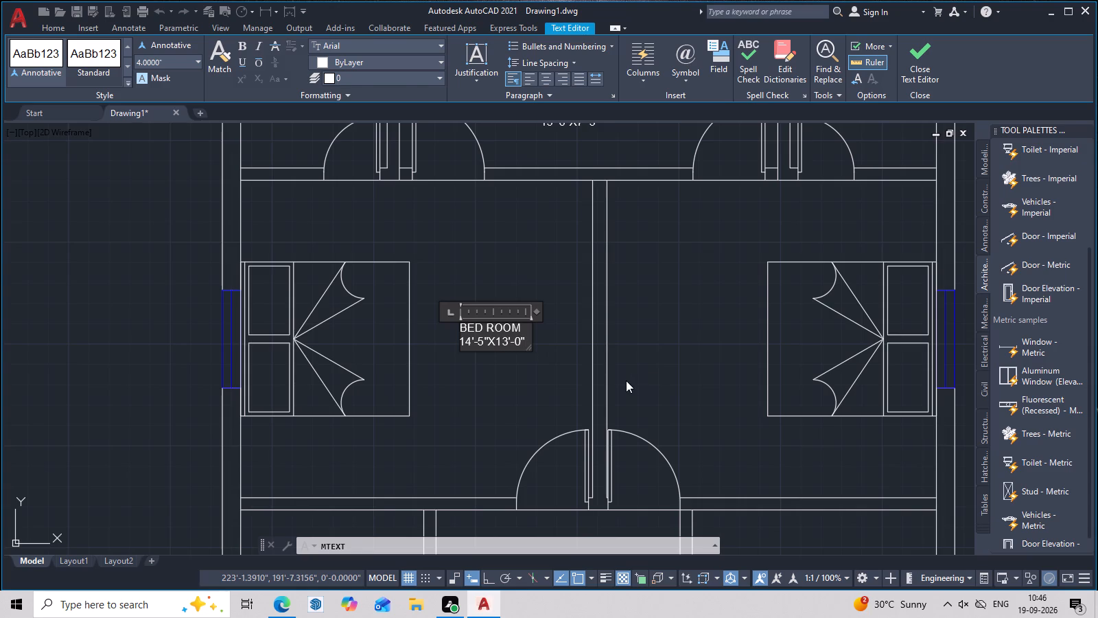
pyautogui.click(626, 380)
# Place a multiline text label beside the bed in the northeastern bedroom, with BED ROOM as its first line.
pyautogui.moveTo(630, 389); pyautogui.dragTo(495, 396, button='middle')
pyautogui.write('T')
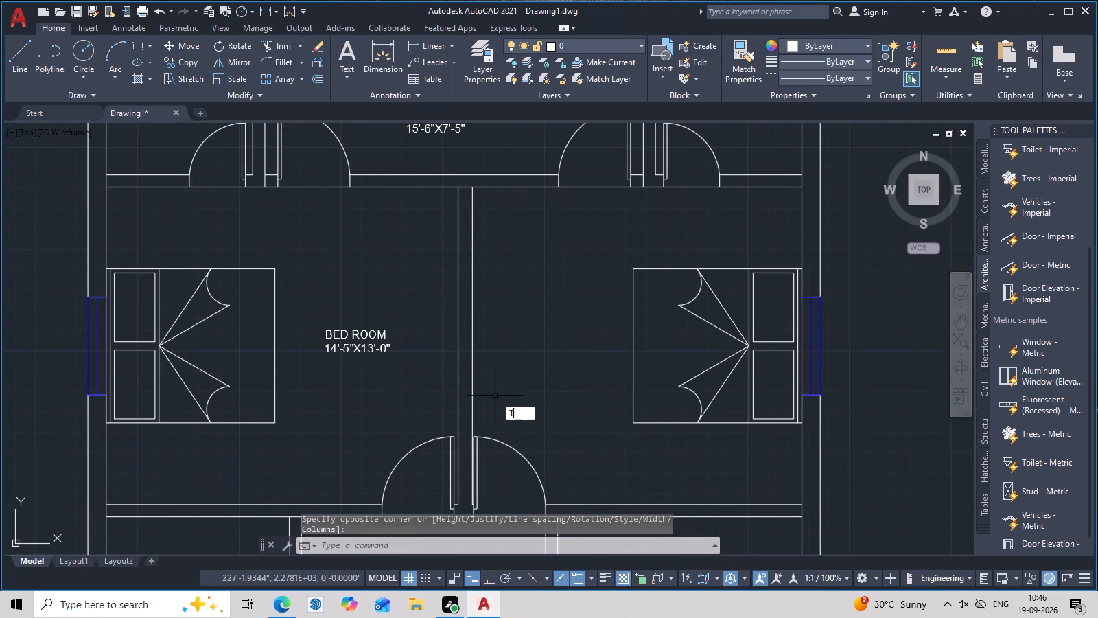
pyautogui.press('space')
pyautogui.click(514, 324)
pyautogui.click(618, 346)
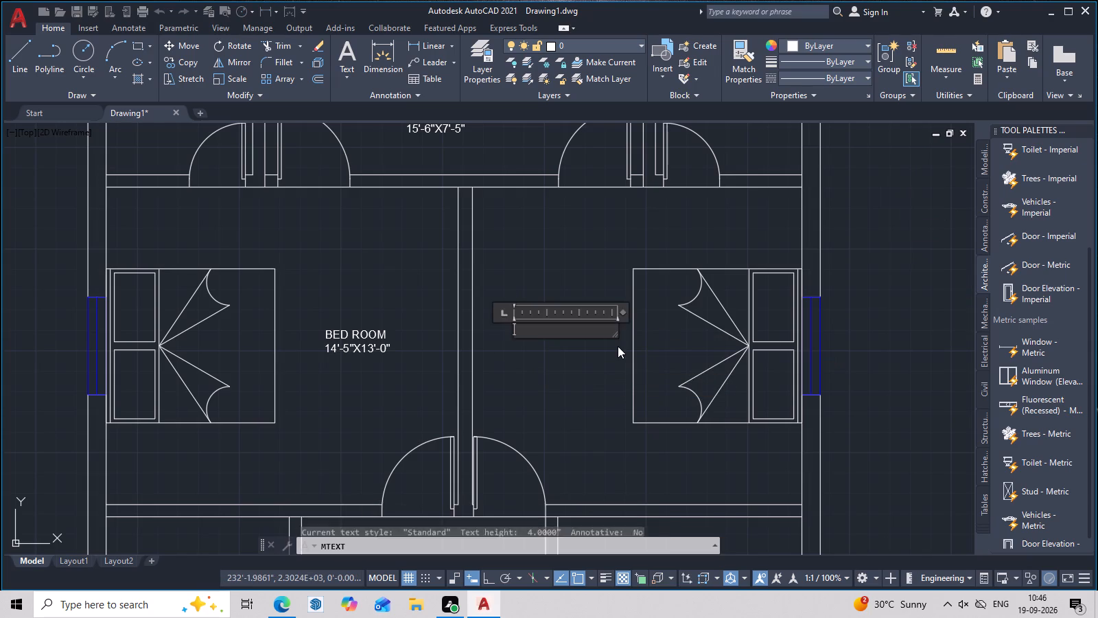
pyautogui.write('BE')
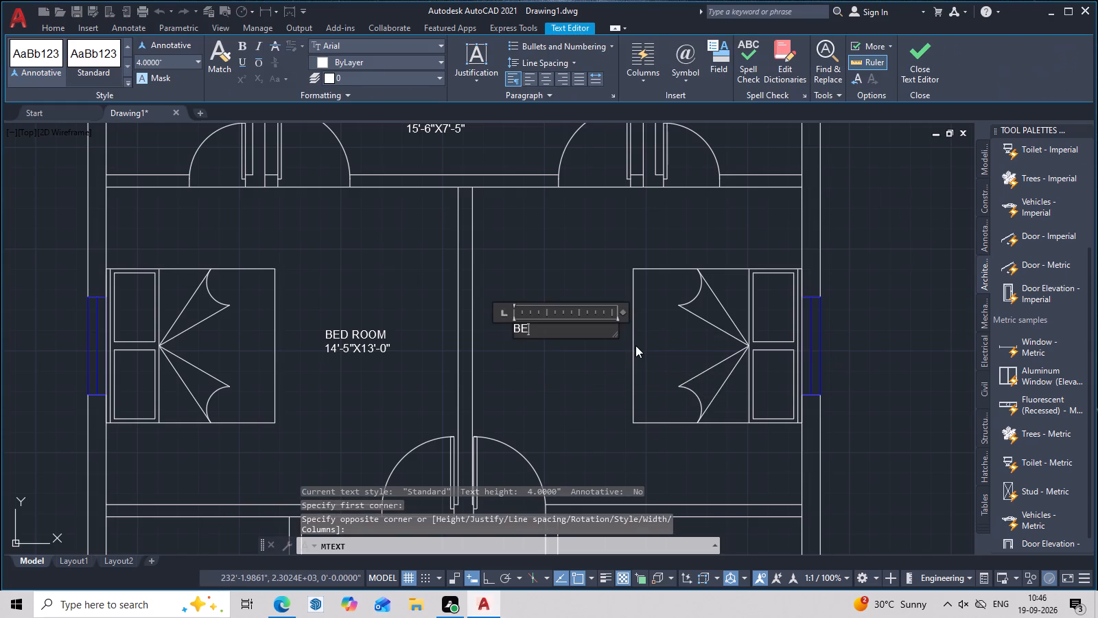
pyautogui.write('D')
pyautogui.press('space')
pyautogui.write('ROOM')
pyautogui.press('Return')
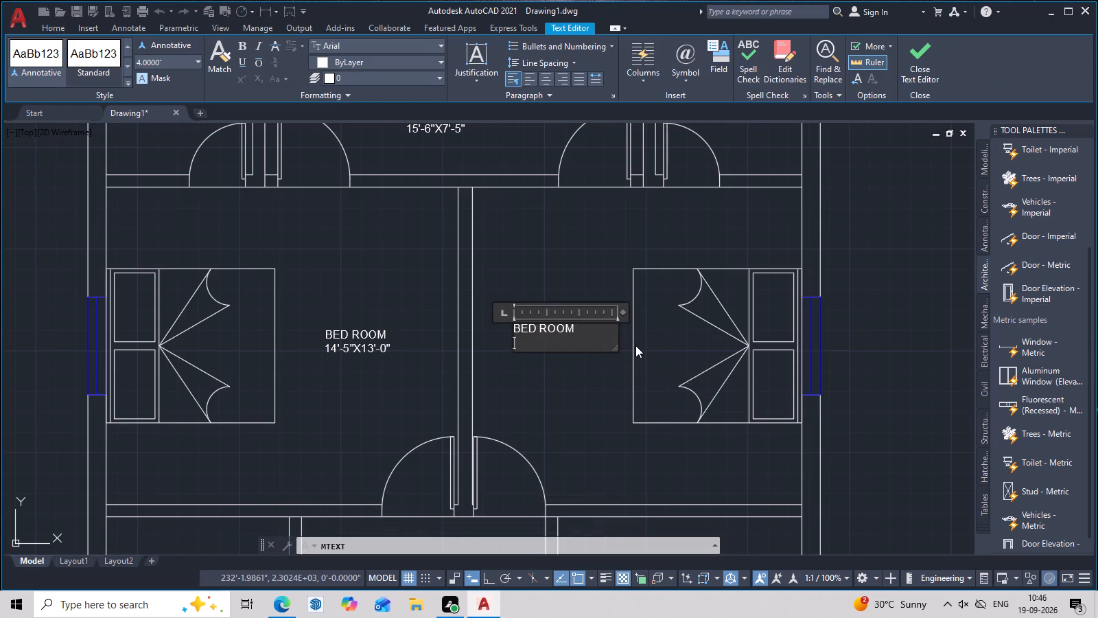
# Add the size 13'-6"X13'-0" as the second line of the northeastern BED ROOM label and finish the text.
pyautogui.write('13\'6"X')
pyautogui.press('Left')
pyautogui.press('Left')
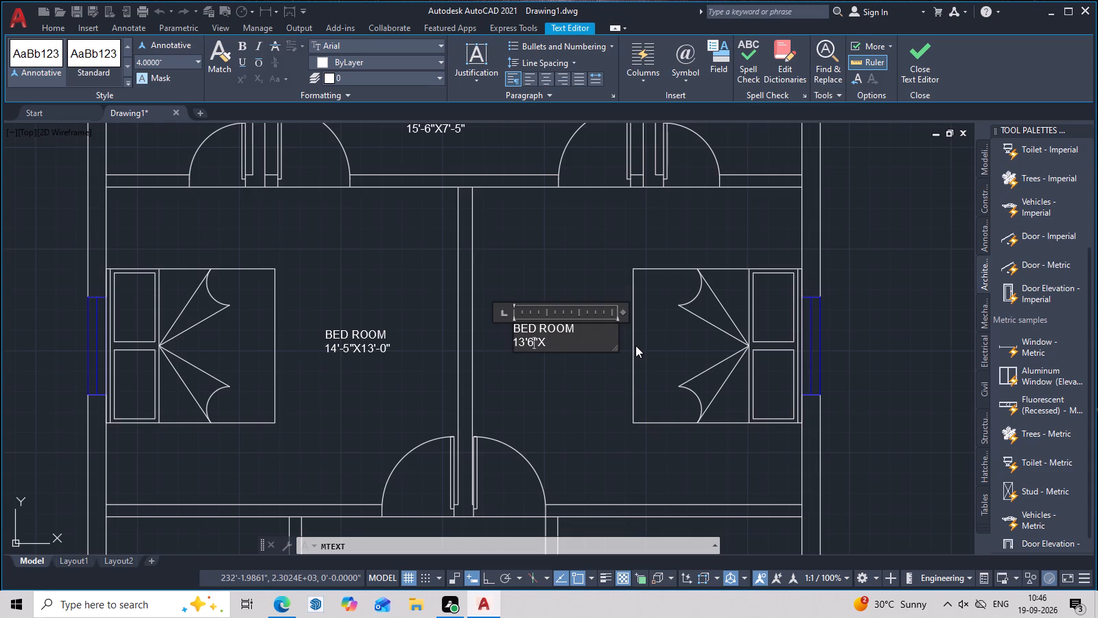
pyautogui.press('Left')
pyautogui.press('-')
pyautogui.press('Right')
pyautogui.press('Right')
pyautogui.press('Right')
pyautogui.press('Right')
pyautogui.write('13')
pyautogui.write('\'-0"')
pyautogui.click(574, 280)
# Add a multiline text label inside the counter area south of the northwestern bedroom, reading KITCHEN with 7'-6"X13'-0" on the second line.
pyautogui.scroll(-3, 568, 287)
pyautogui.moveTo(589, 368); pyautogui.dragTo(614, 227, button='middle')
pyautogui.scroll(2, 604, 223)
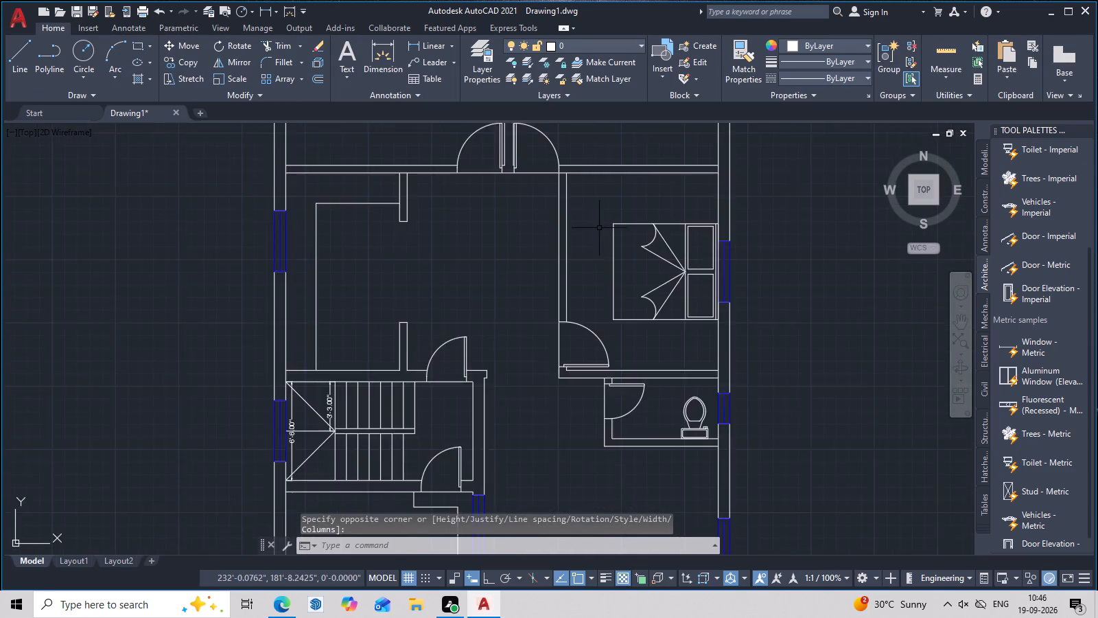
pyautogui.moveTo(599, 236); pyautogui.dragTo(607, 468, button='middle')
pyautogui.moveTo(607, 468); pyautogui.dragTo(662, 297, button='middle')
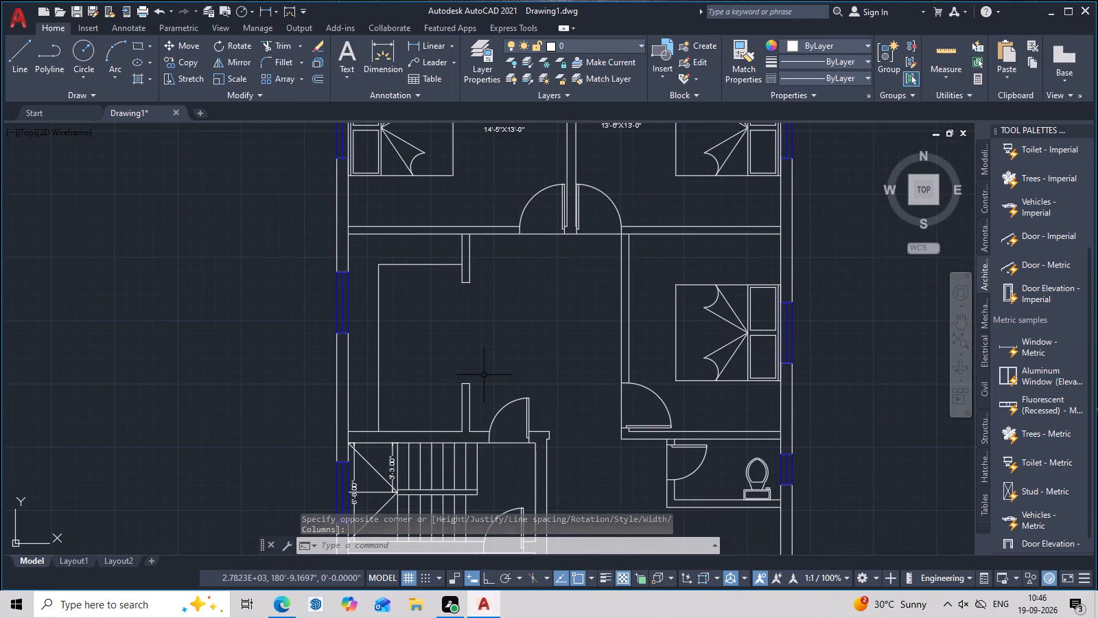
pyautogui.write('T')
pyautogui.press('space')
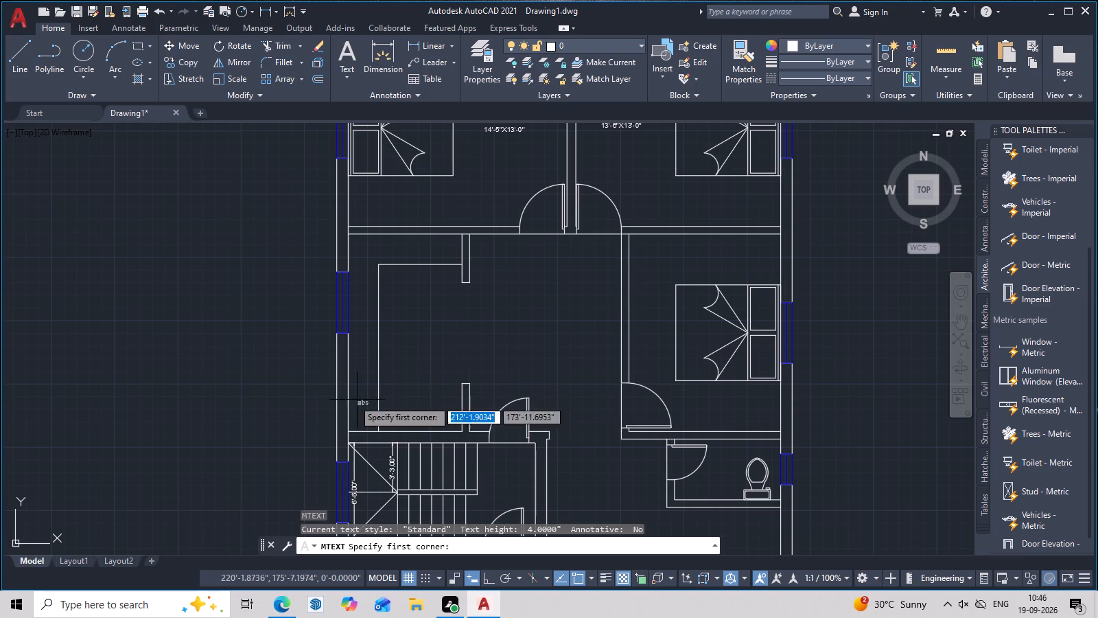
pyautogui.scroll(1, 436, 321)
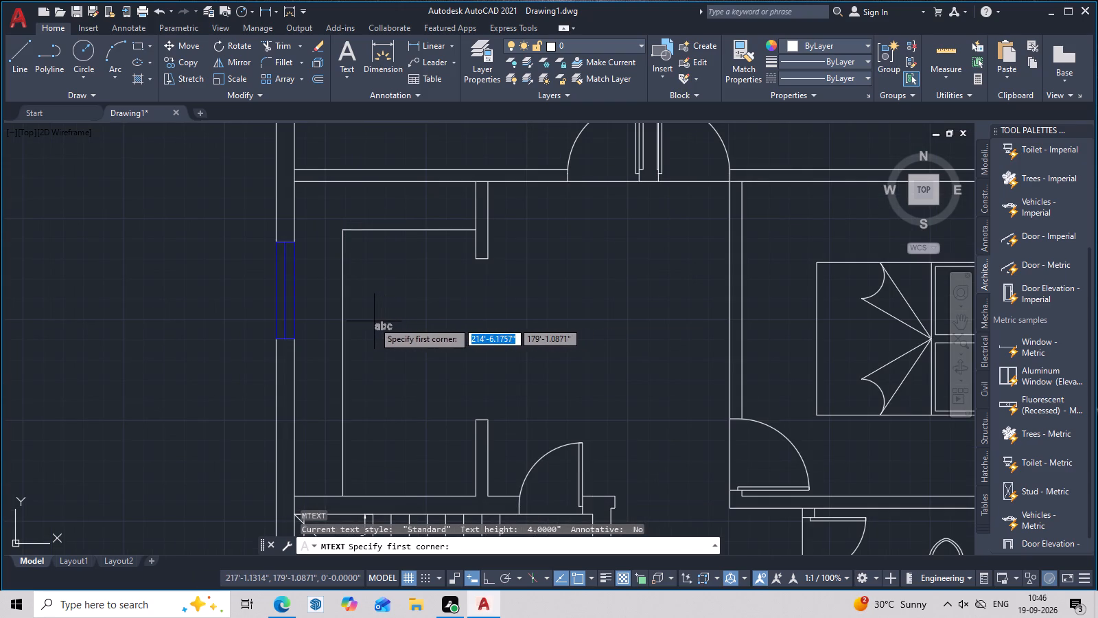
pyautogui.click(373, 321)
pyautogui.click(453, 352)
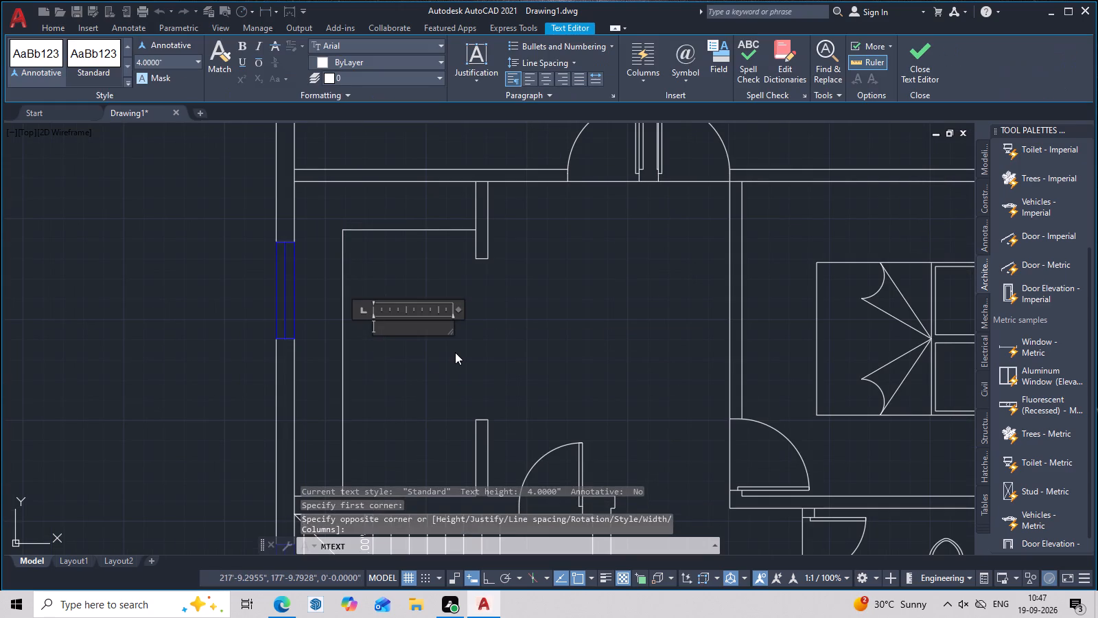
pyautogui.write('KITCHEN')
pyautogui.press('Return')
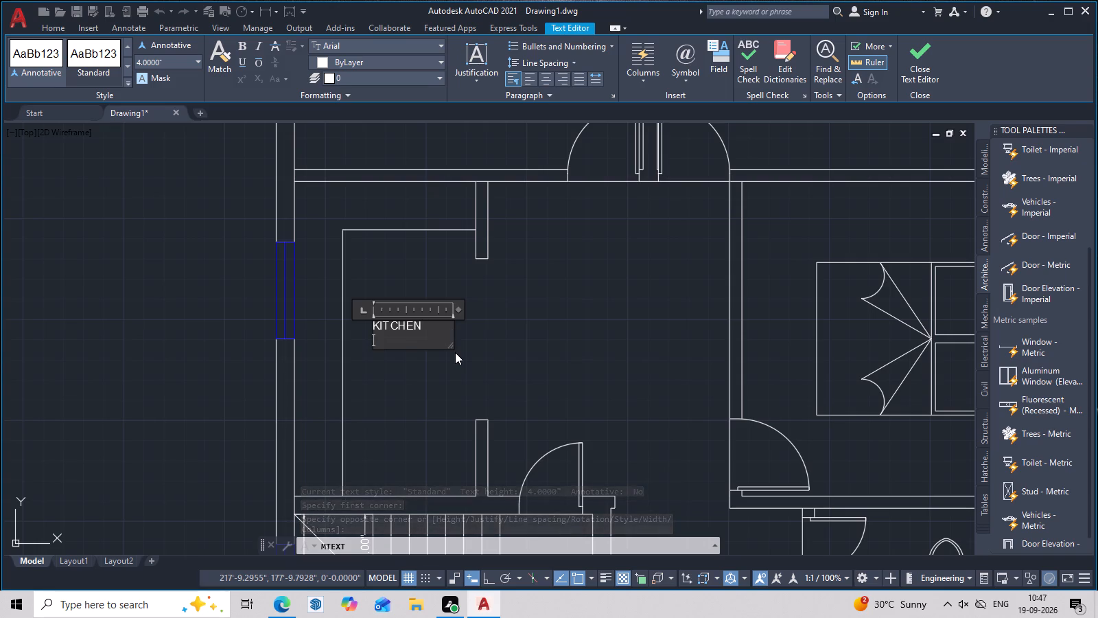
pyautogui.write("7'")
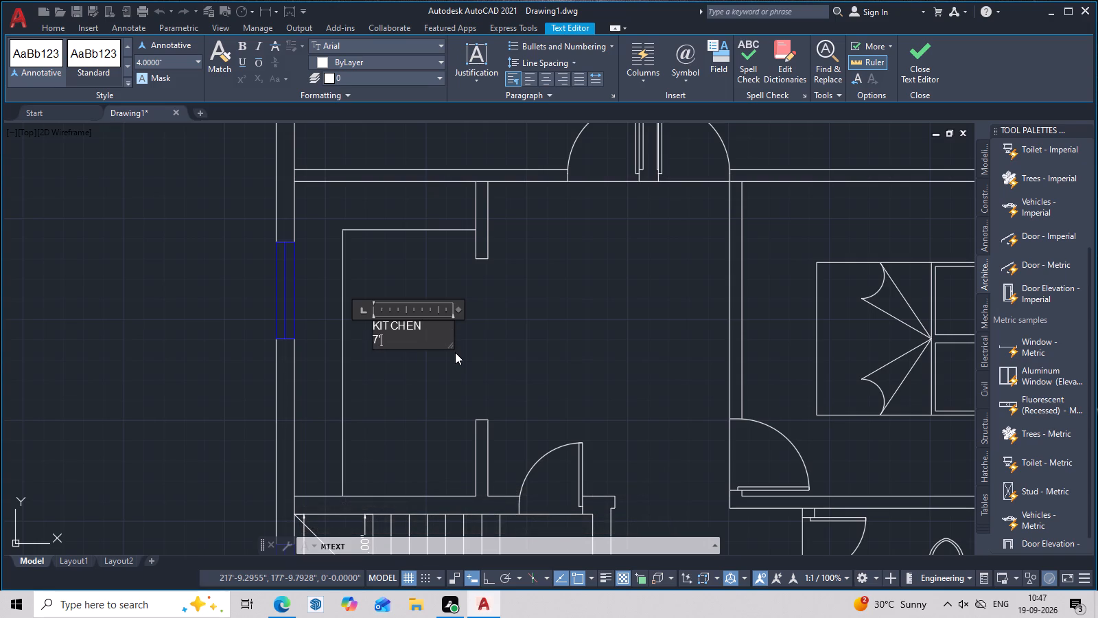
pyautogui.write('-6"X')
pyautogui.write('13')
pyautogui.press("'")
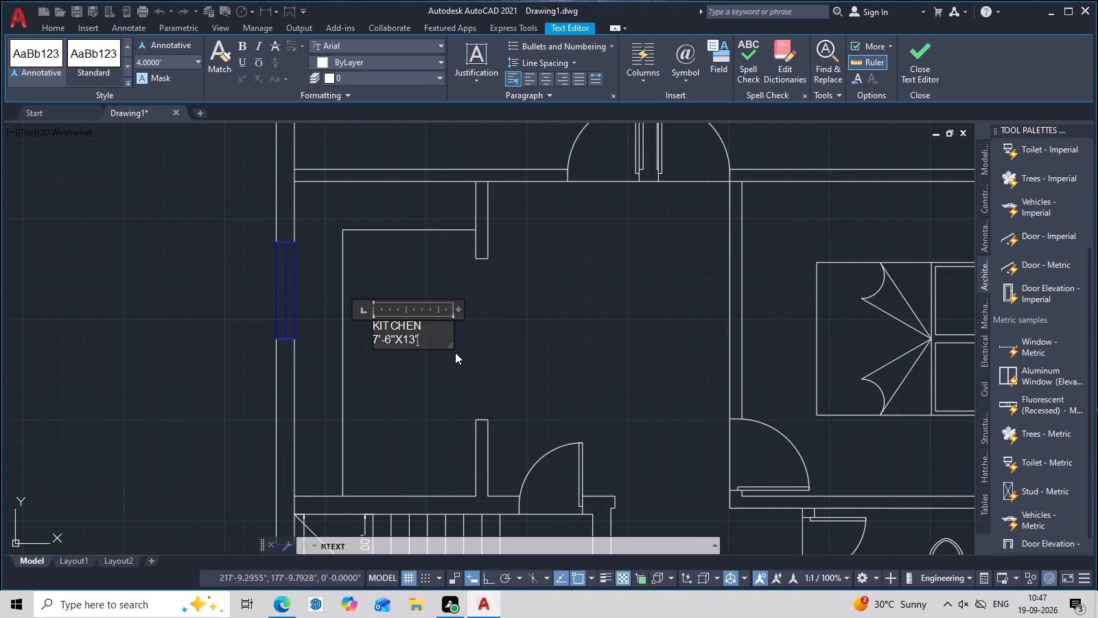
pyautogui.press('-')
pyautogui.write('0"')
pyautogui.click(465, 353)
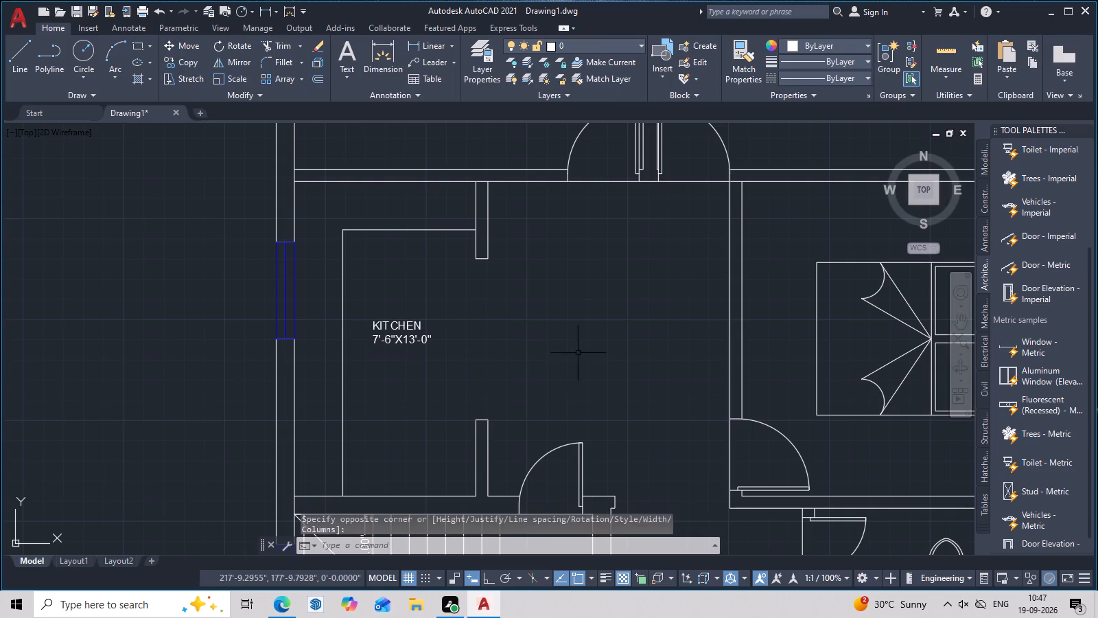
# Add a multiline text label in the open room east of the kitchen, reading DINING with 10'-0"X13'-0" on the second line.
pyautogui.moveTo(661, 356); pyautogui.dragTo(608, 373, button='middle')
pyautogui.write('T')
pyautogui.press('space')
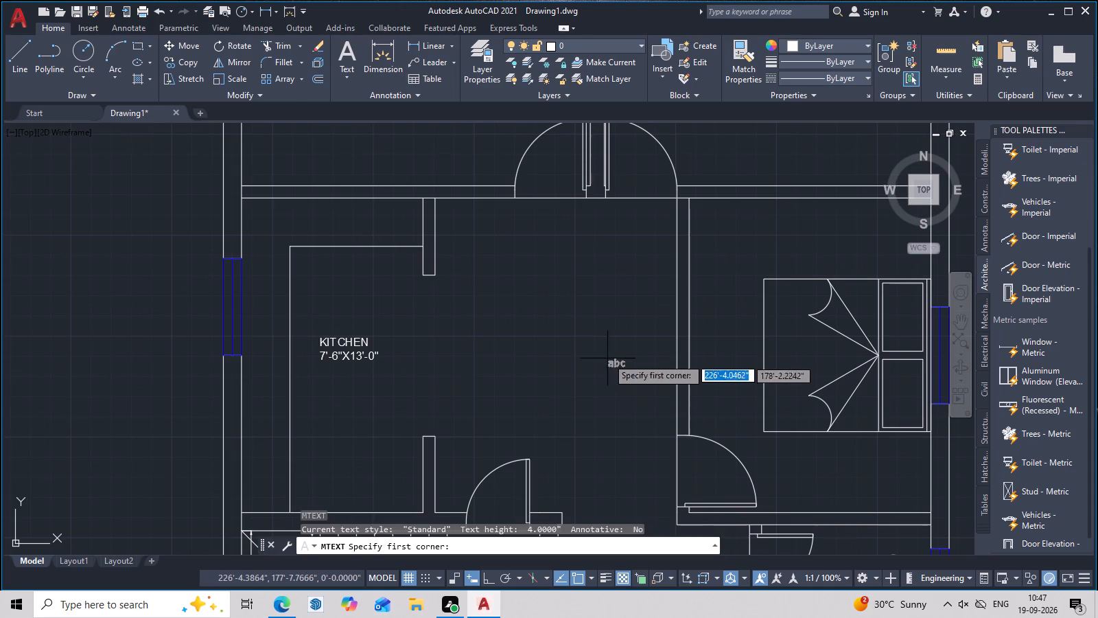
pyautogui.click(524, 317)
pyautogui.click(614, 354)
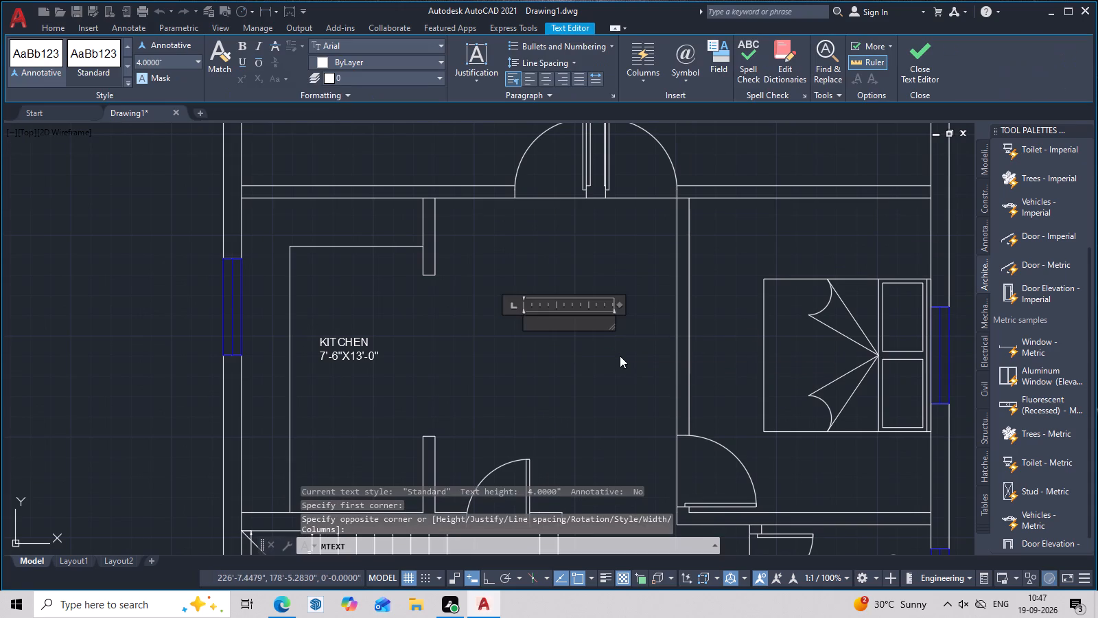
pyautogui.write('DININ')
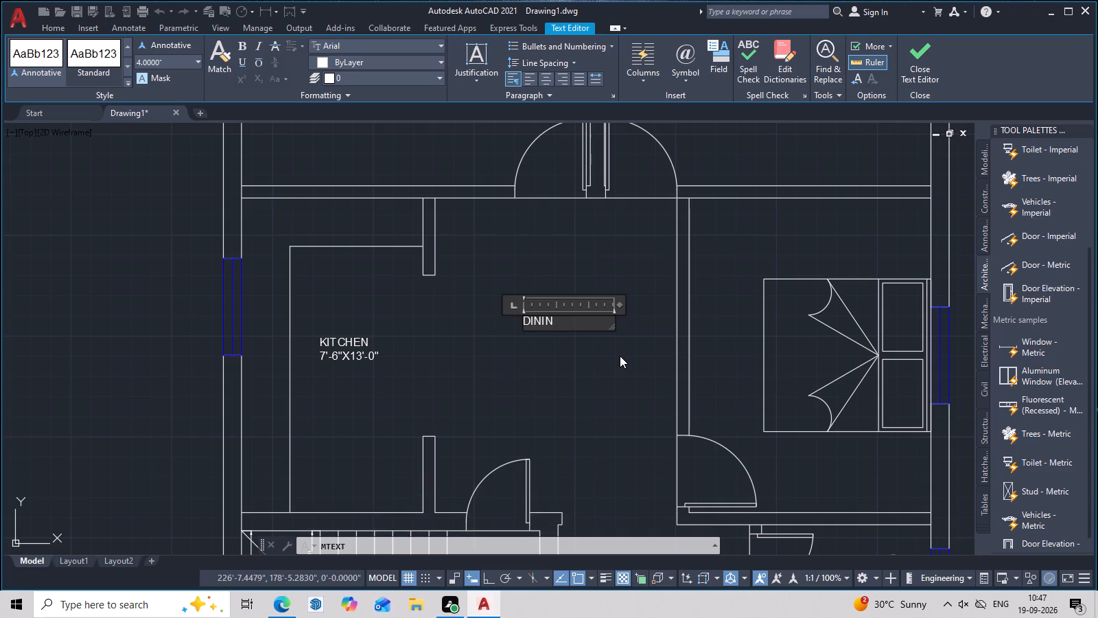
pyautogui.press('g')
pyautogui.press('Return')
pyautogui.write('10')
pyautogui.press("'")
pyautogui.write('-0"')
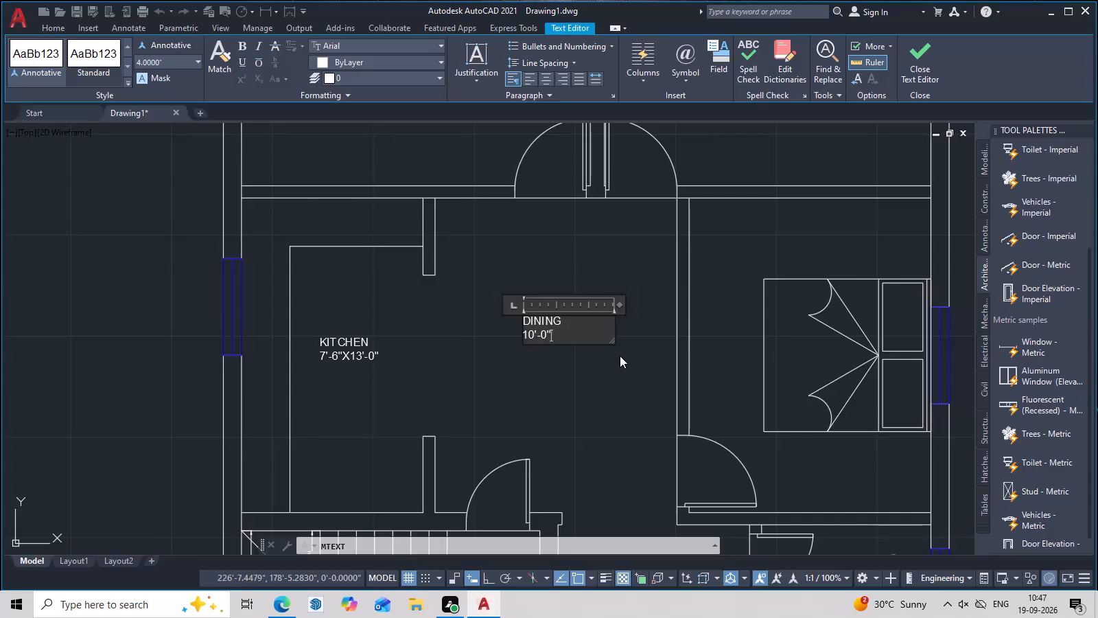
pyautogui.press('x')
pyautogui.write('13\'-0"')
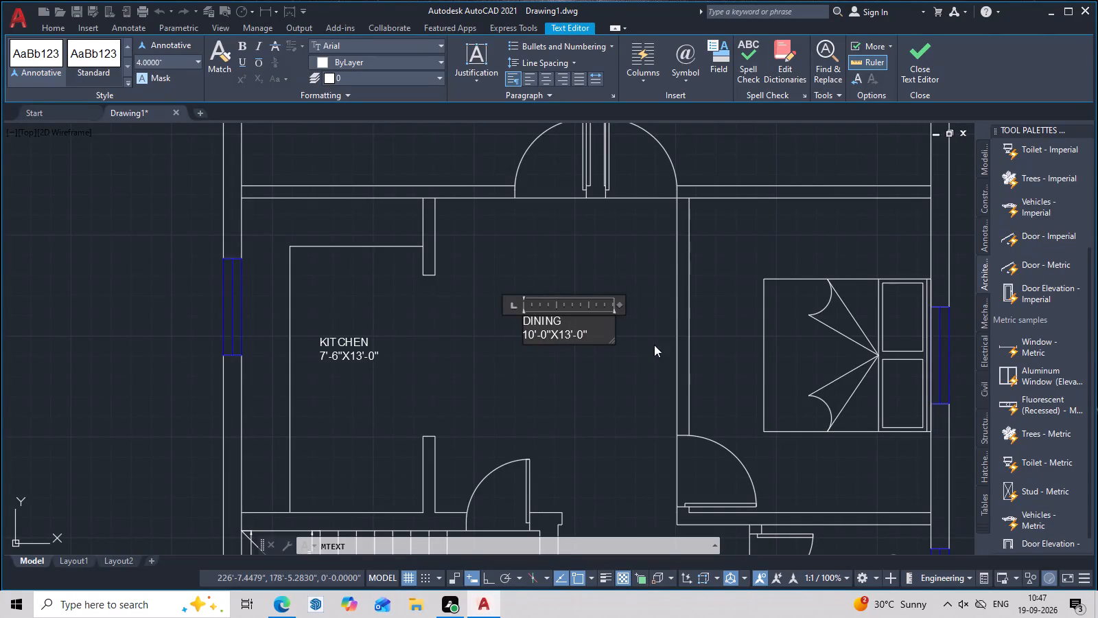
pyautogui.click(644, 297)
# Place a multiline text label above the bed in the bedroom east of the dining room, with BED ROOM-3 as its first line.
pyautogui.moveTo(609, 336); pyautogui.dragTo(425, 360, button='middle')
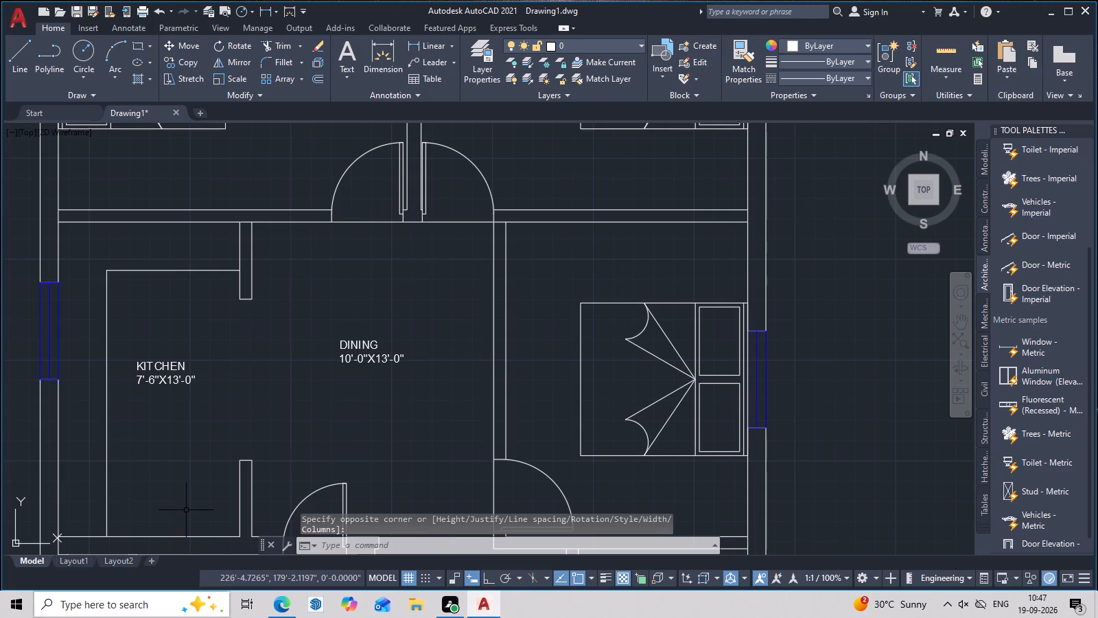
pyautogui.moveTo(591, 283); pyautogui.dragTo(572, 358, button='middle')
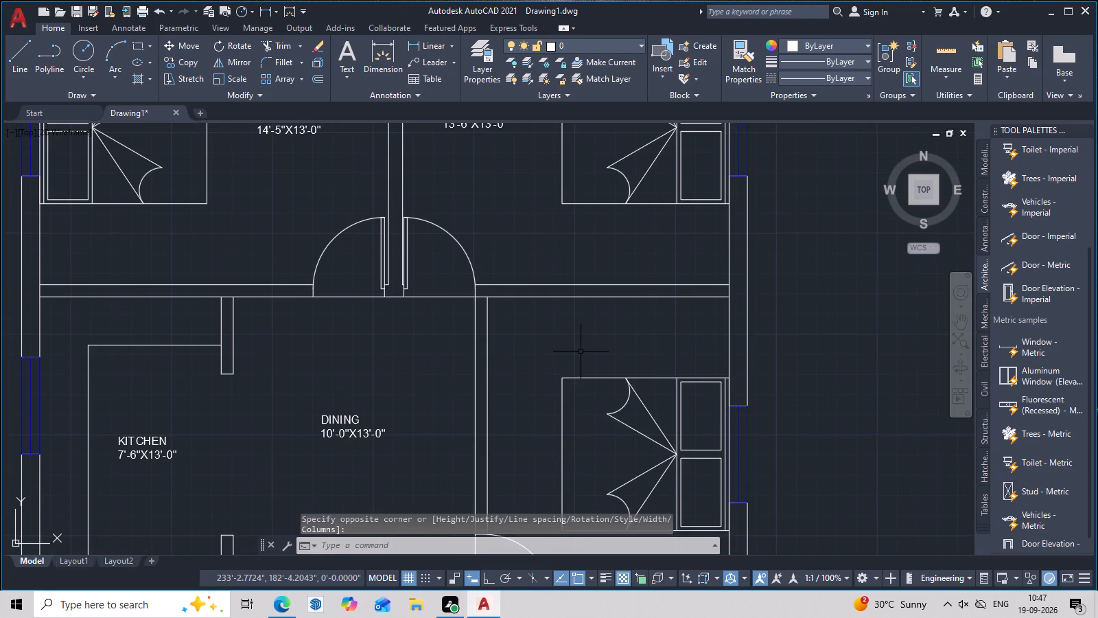
pyautogui.write('T')
pyautogui.press('space')
pyautogui.click(558, 324)
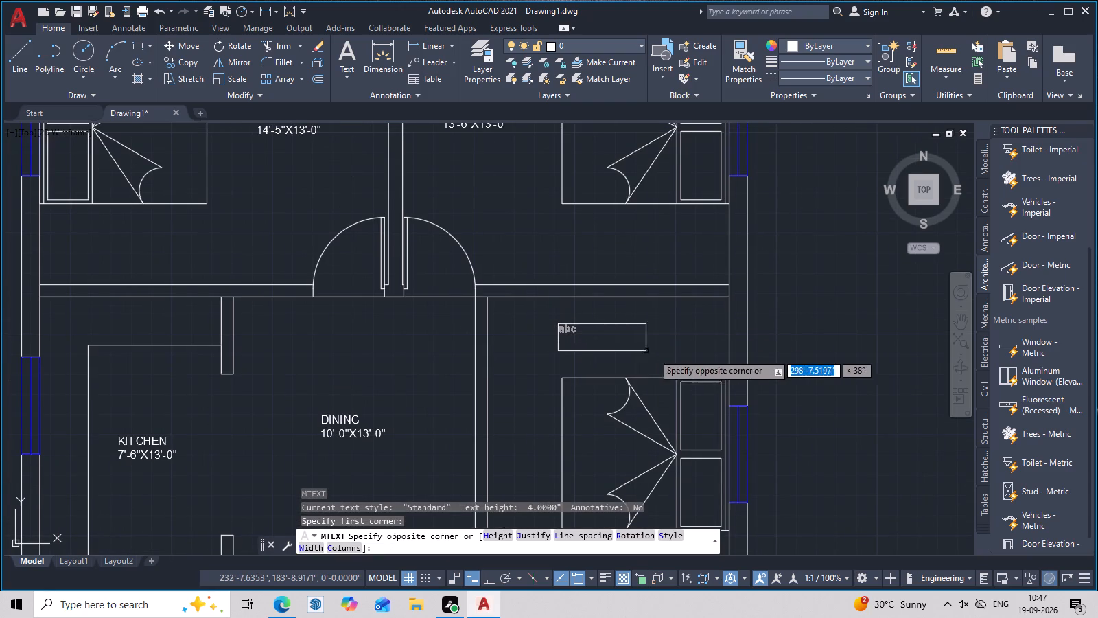
pyautogui.click(669, 355)
pyautogui.write('BED')
pyautogui.press('space')
pyautogui.write('ROOM')
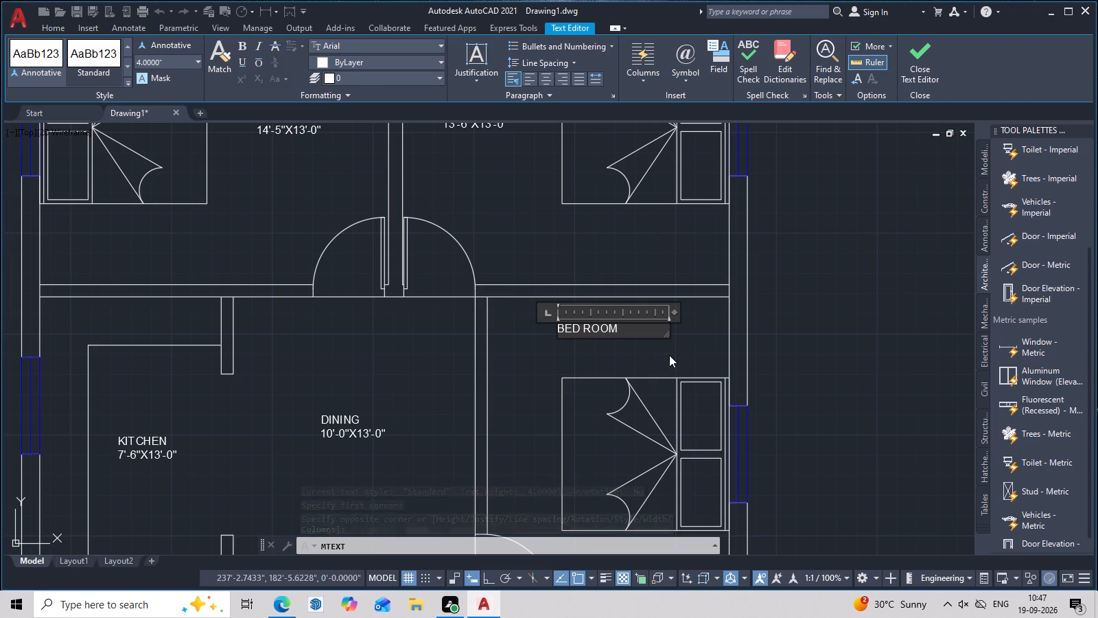
pyautogui.press('Return')
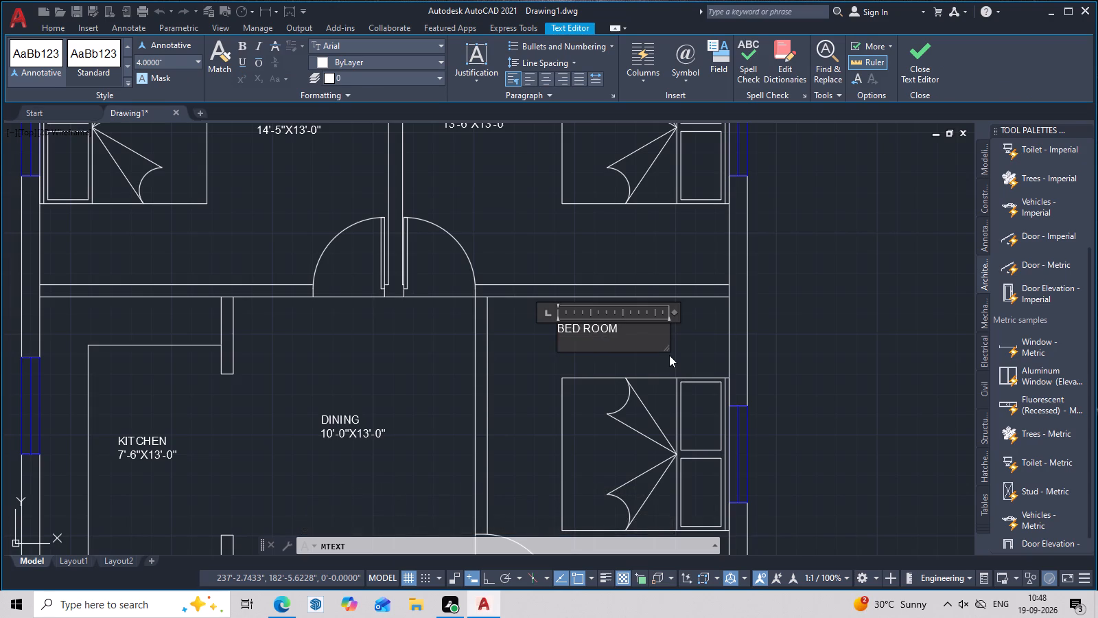
pyautogui.press('BackSpace')
pyautogui.write('-3')
pyautogui.press('Return')
# Add the size 10'-0"X13'-0" as the second line of the BED ROOM-3 label and finish the text.
pyautogui.write("10'")
pyautogui.write('-0')
pyautogui.hotkey('shift', '"')
pyautogui.press('c')
pyautogui.press('BackSpace')
pyautogui.press('x')
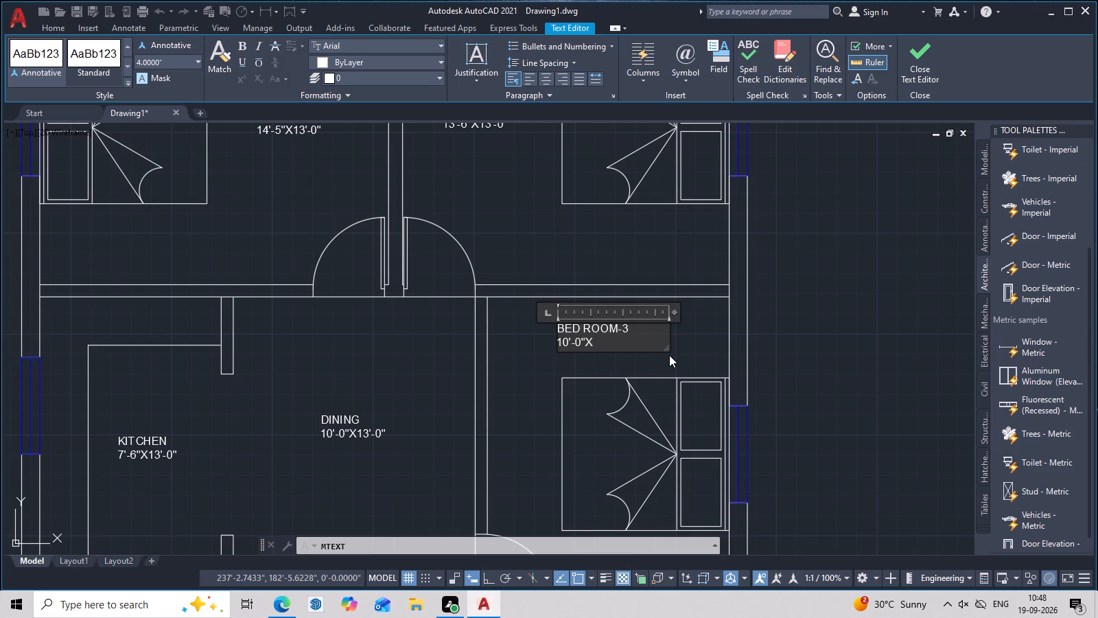
pyautogui.write('13\'-0"')
pyautogui.click(774, 362)
# Change the first line of the northeastern bedroom's label to BED ROOM-2.
pyautogui.scroll(-2, 705, 331)
pyautogui.moveTo(692, 350); pyautogui.dragTo(692, 310, button='middle')
pyautogui.scroll(2, 561, 320)
pyautogui.moveTo(508, 340); pyautogui.dragTo(520, 298, button='middle')
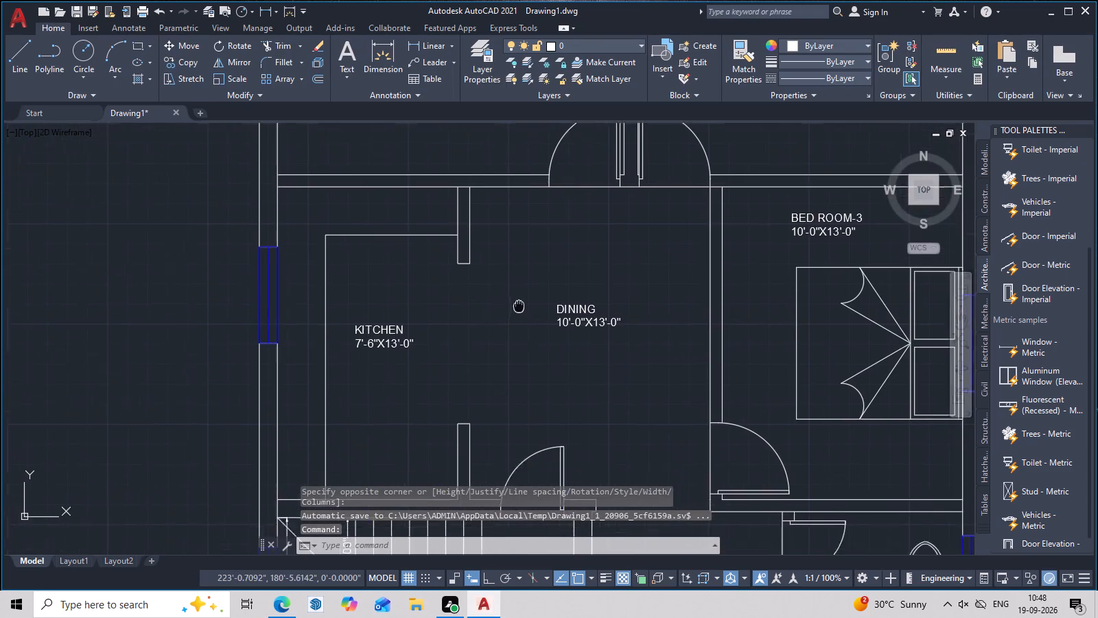
pyautogui.moveTo(520, 298); pyautogui.dragTo(521, 296, button='middle')
pyautogui.scroll(-1, 522, 299)
pyautogui.moveTo(542, 332); pyautogui.dragTo(541, 477, button='middle')
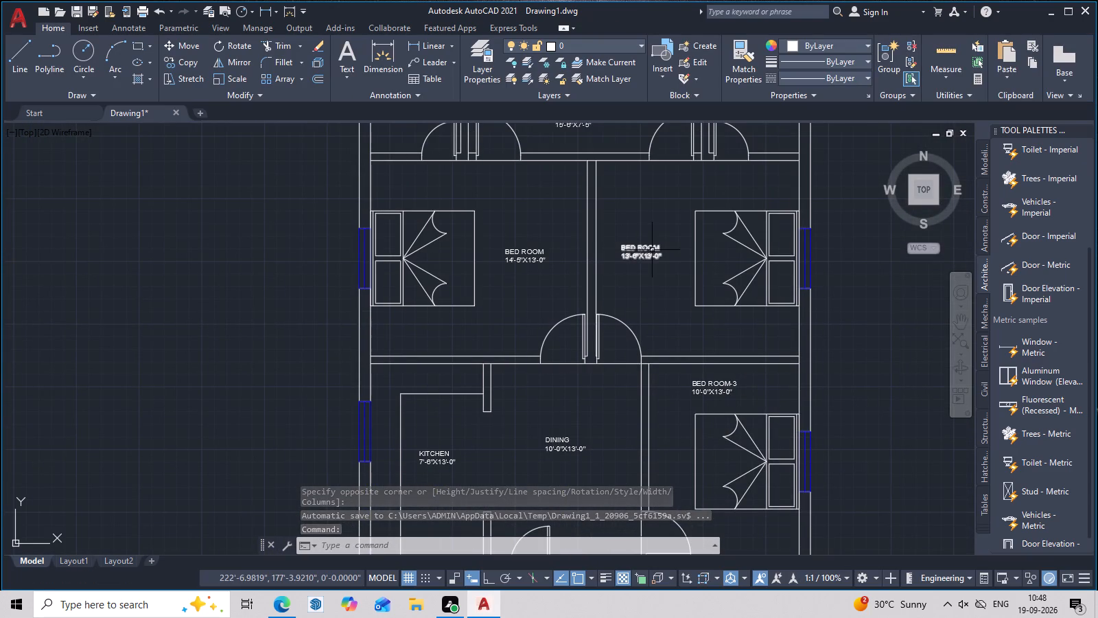
pyautogui.doubleClick(660, 249)
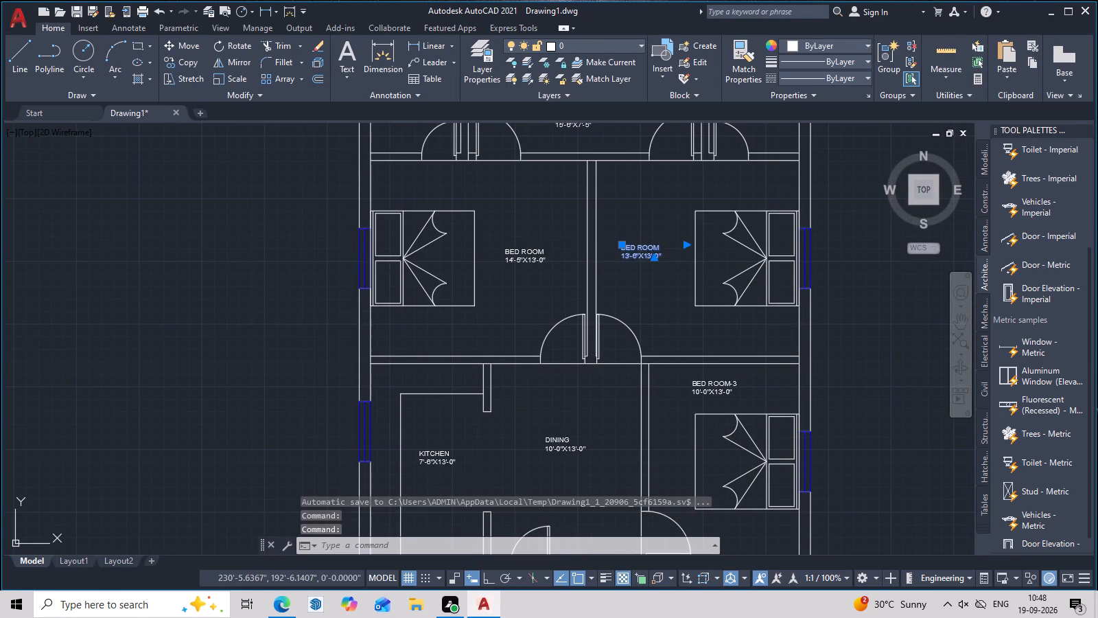
pyautogui.scroll(3, 660, 249)
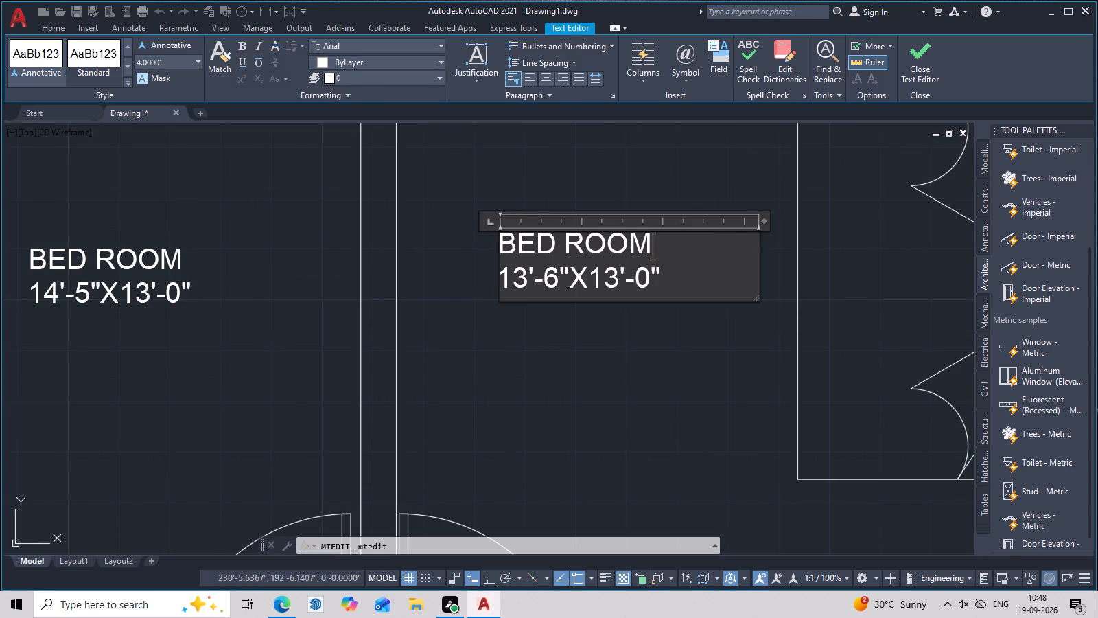
pyautogui.press('-')
pyautogui.press('2')
pyautogui.click(676, 374)
# Change the first line of the northwestern bedroom's label to BED ROOM-1.
pyautogui.moveTo(564, 372); pyautogui.dragTo(804, 410, button='middle')
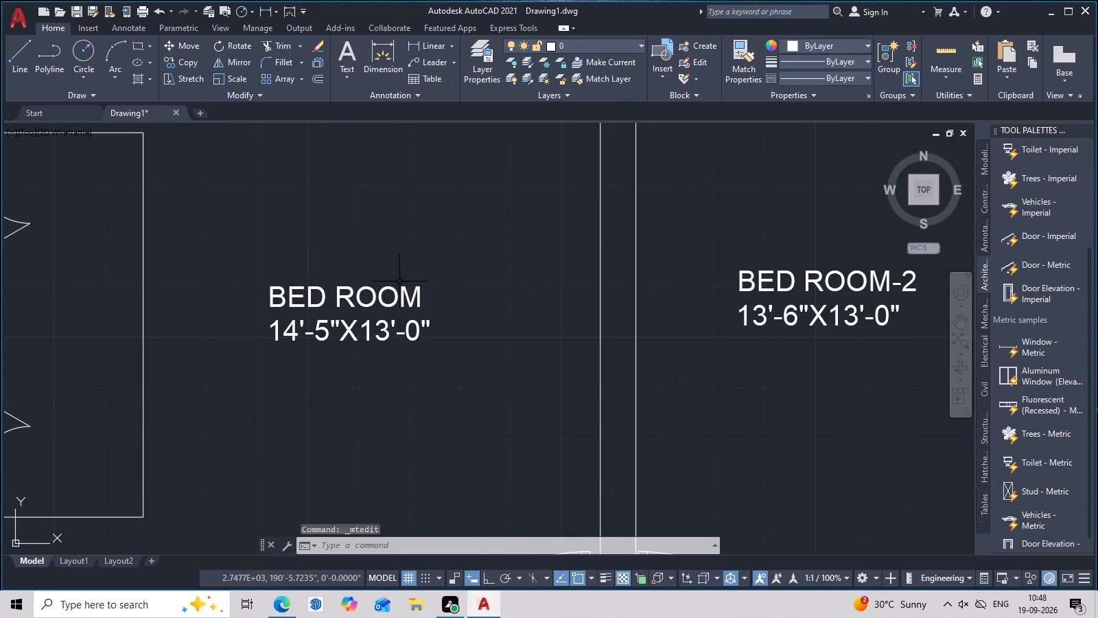
pyautogui.doubleClick(397, 294)
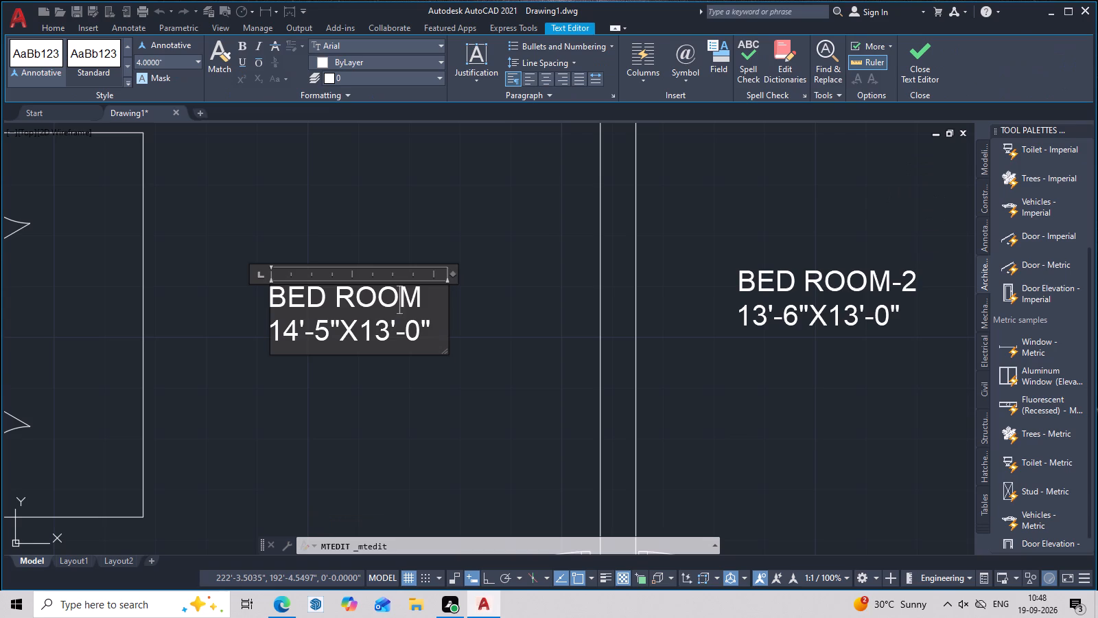
pyautogui.click(425, 299)
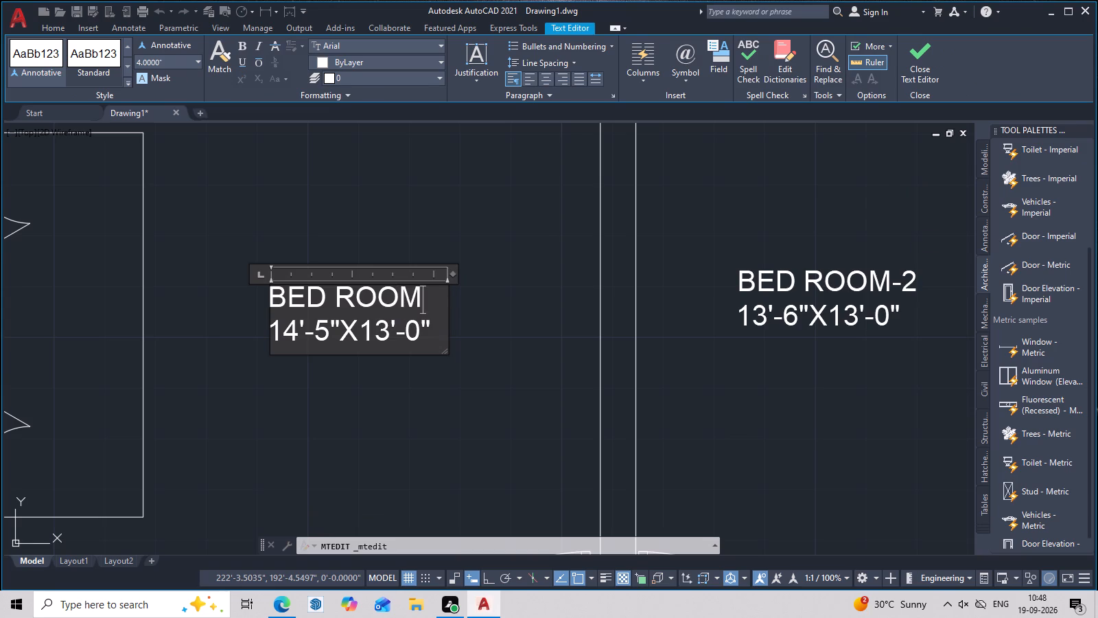
pyautogui.write('-1')
pyautogui.click(422, 308)
pyautogui.click(476, 315)
# Place a multiline text label beside the WC in the toilet south of BED ROOM-3, with TOILET as its first line.
pyautogui.scroll(-2, 476, 339)
pyautogui.moveTo(499, 406); pyautogui.dragTo(451, 288, button='middle')
pyautogui.moveTo(513, 409); pyautogui.dragTo(506, 306, button='middle')
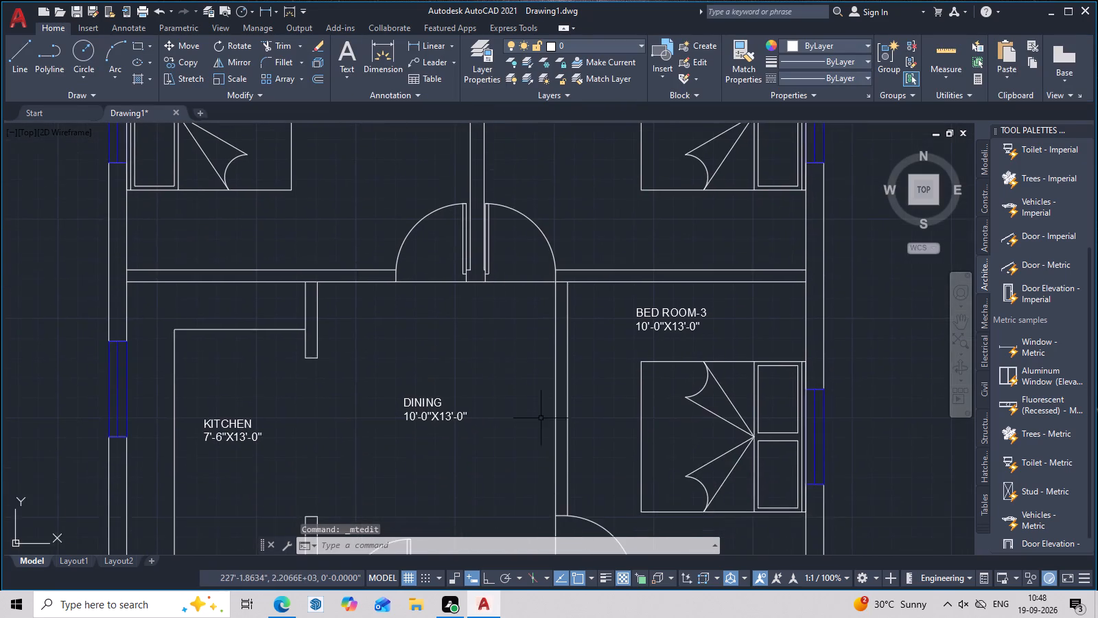
pyautogui.moveTo(542, 424); pyautogui.dragTo(542, 323, button='middle')
pyautogui.moveTo(552, 448); pyautogui.dragTo(550, 323, button='middle')
pyautogui.moveTo(576, 470); pyautogui.dragTo(577, 386, button='middle')
pyautogui.moveTo(696, 404); pyautogui.dragTo(645, 430, button='middle')
pyautogui.write('T')
pyautogui.press('space')
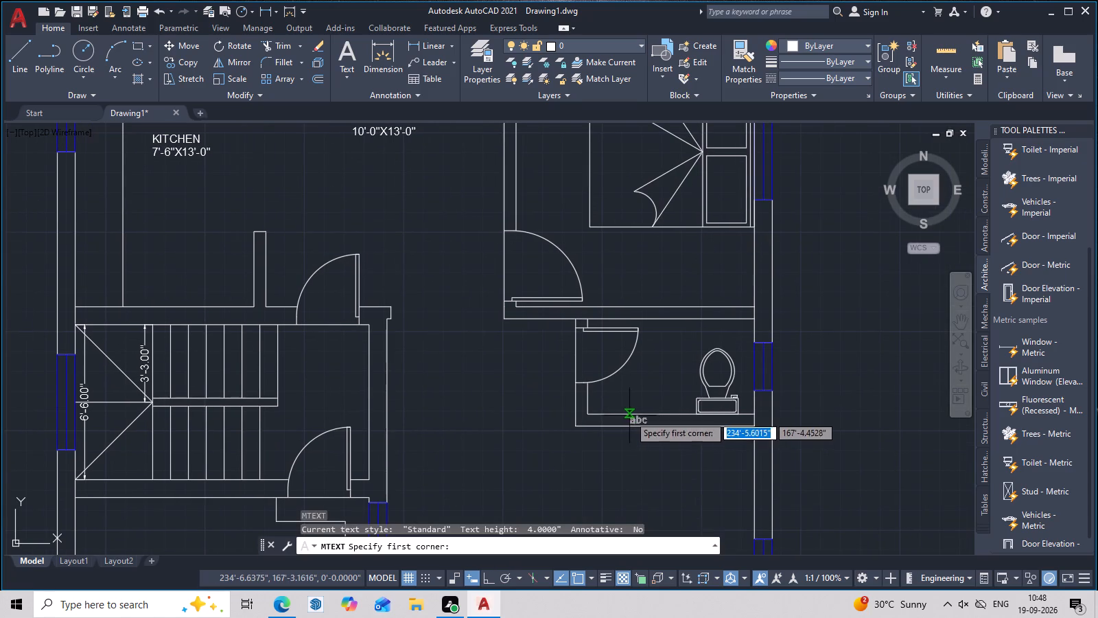
pyautogui.scroll(2, 629, 412)
pyautogui.click(591, 361)
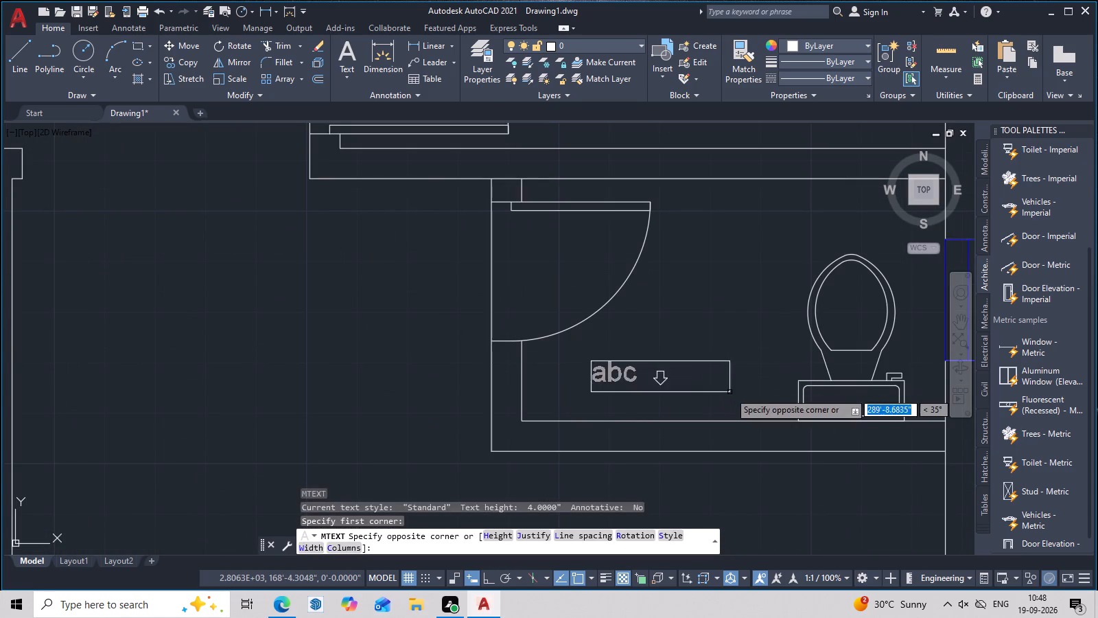
pyautogui.click(729, 392)
pyautogui.write('TOIL')
pyautogui.press('s')
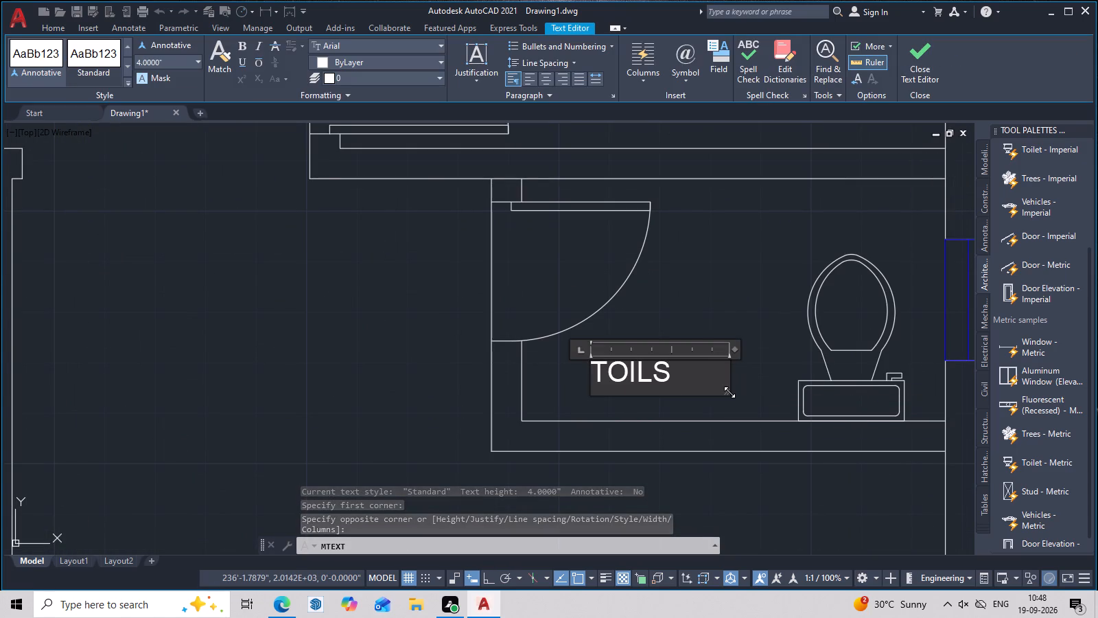
pyautogui.press('BackSpace')
pyautogui.press('e')
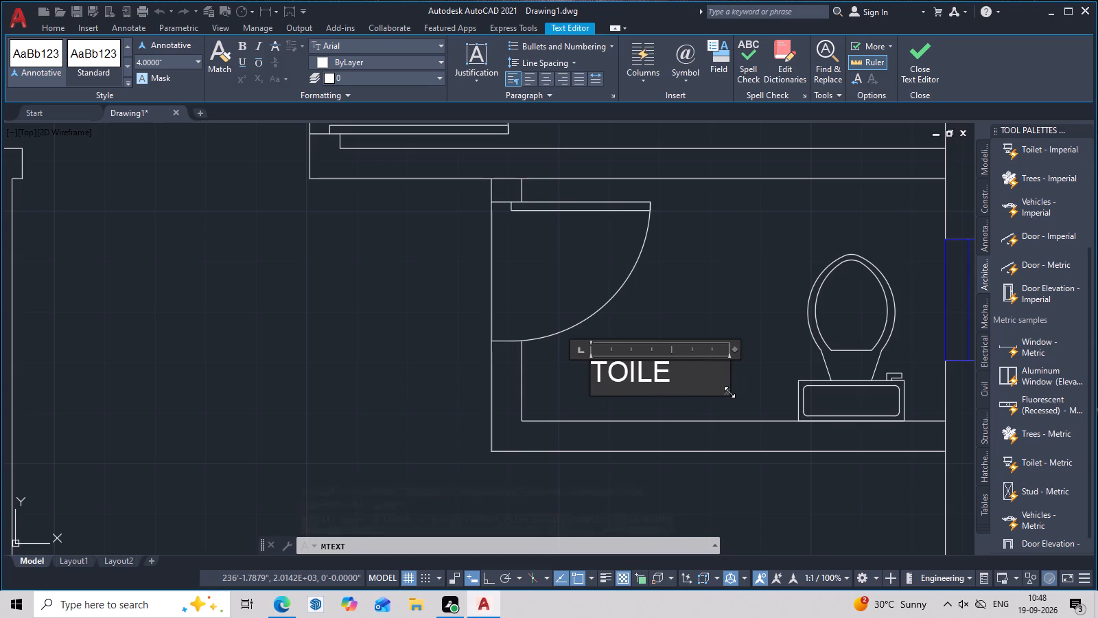
pyautogui.press('t')
pyautogui.press('Return')
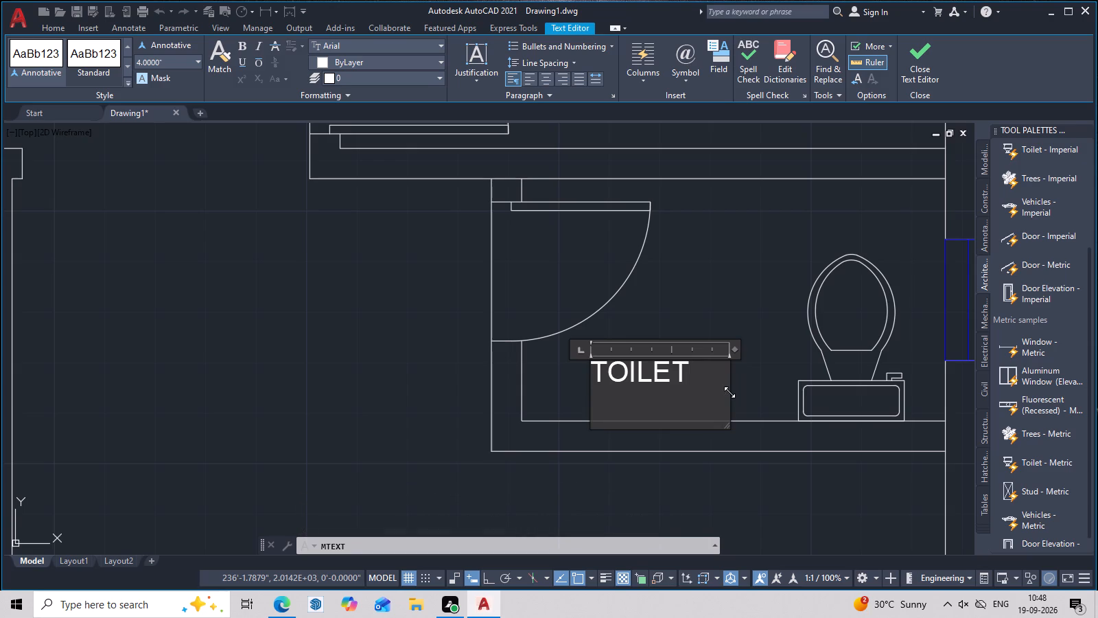
# Add the size 7'-0"X4'-0" as the second line of the TOILET label and finish the text.
pyautogui.press('7')
pyautogui.write('\'-0"')
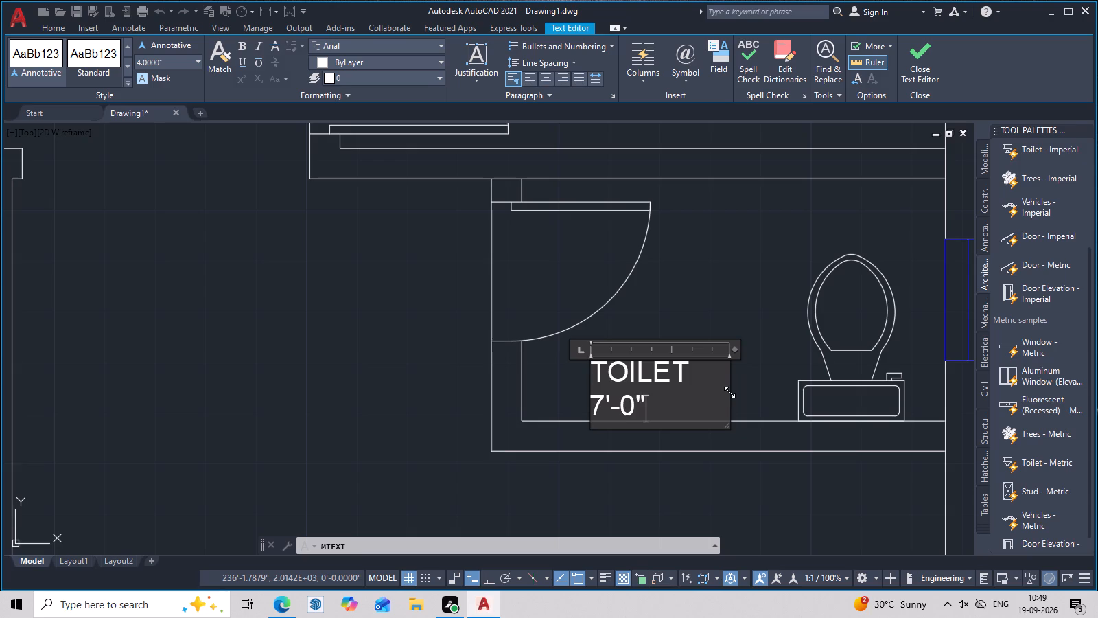
pyautogui.press('x')
pyautogui.write('4\'-0"')
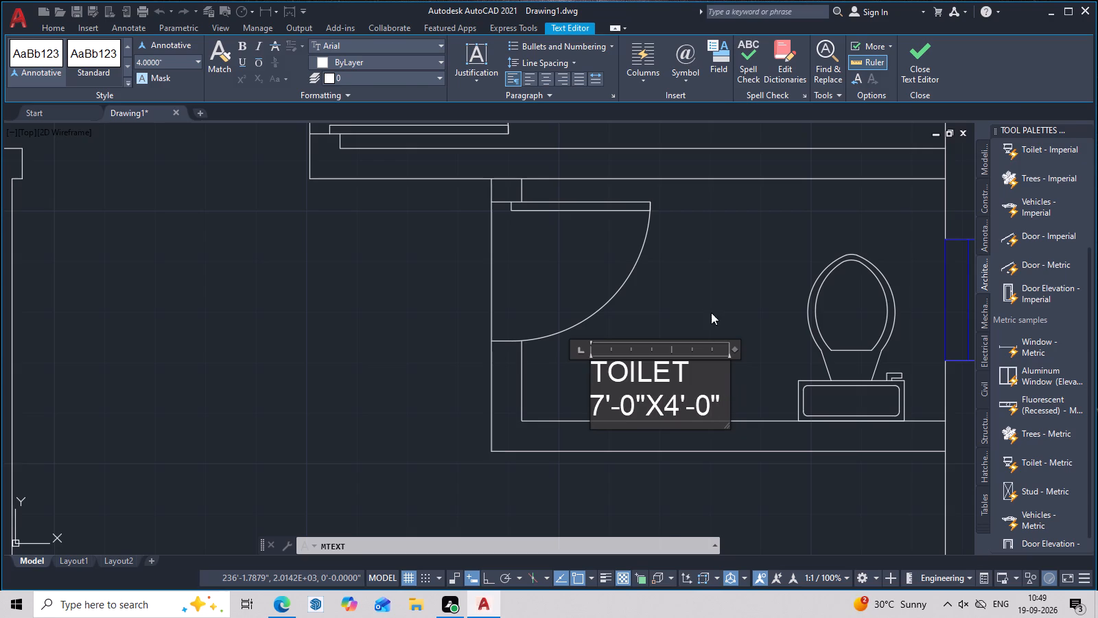
pyautogui.click(711, 312)
# Place a multiline text label in the middle of the large room south of the toilet, with LIVING as its first line.
pyautogui.scroll(-2, 711, 327)
pyautogui.moveTo(711, 330); pyautogui.dragTo(758, 316, button='middle')
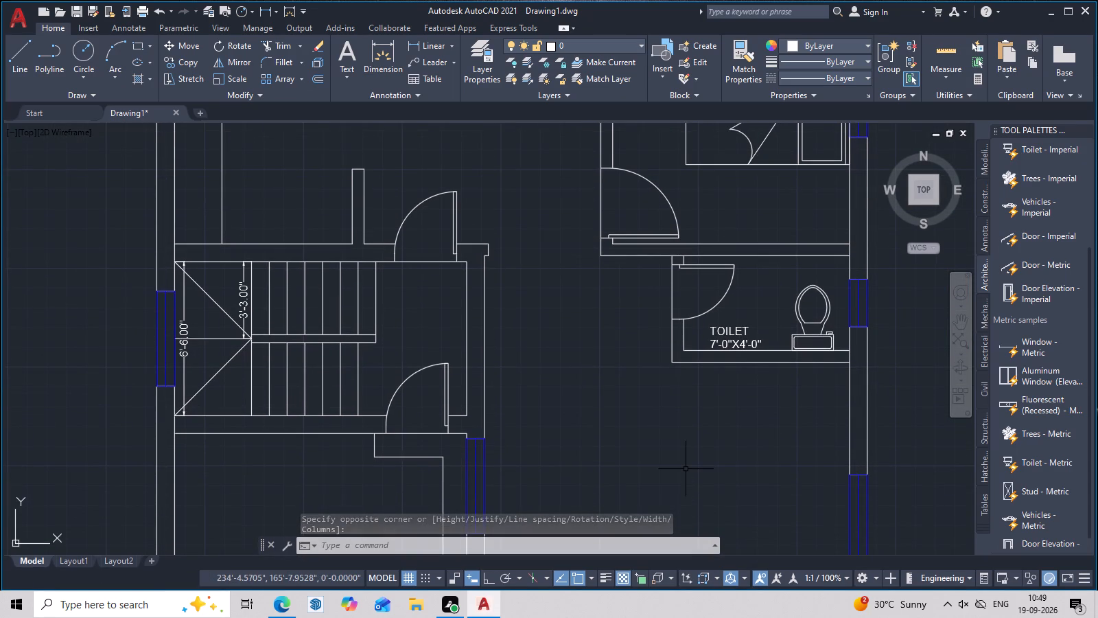
pyautogui.moveTo(685, 479); pyautogui.dragTo(686, 347, button='middle')
pyautogui.write('T')
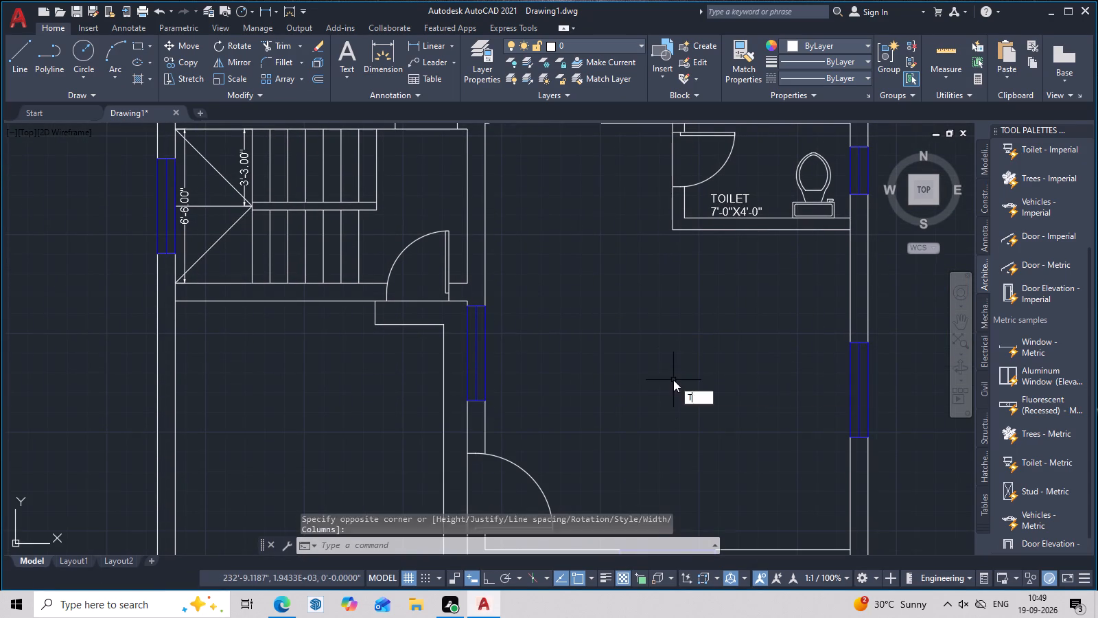
pyautogui.press('space')
pyautogui.click(626, 334)
pyautogui.click(723, 371)
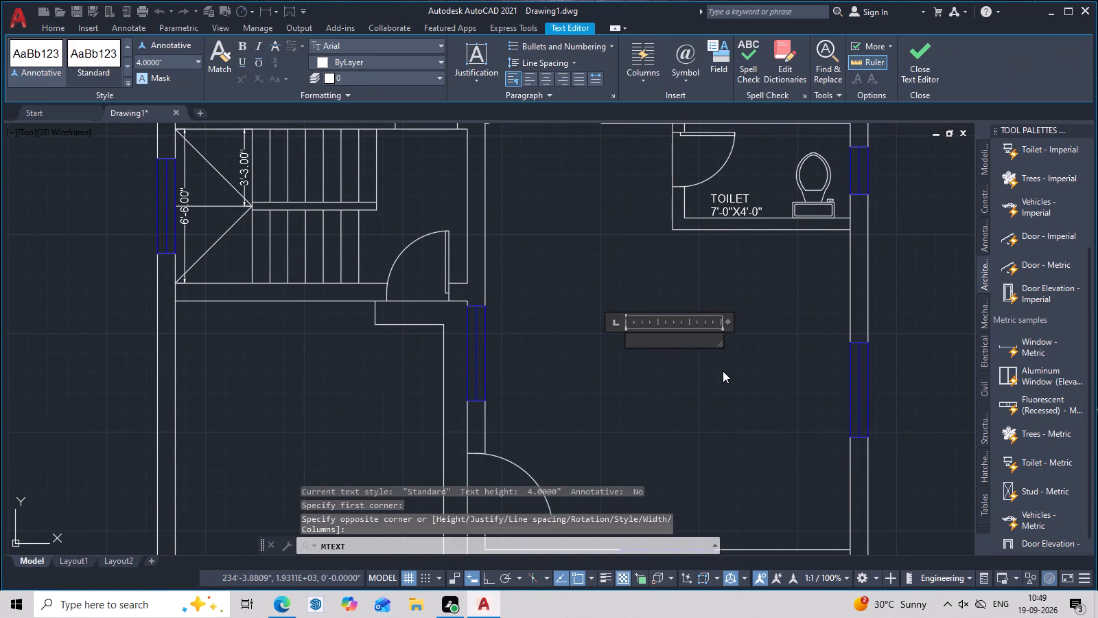
pyautogui.write('LIVI')
pyautogui.write('MG')
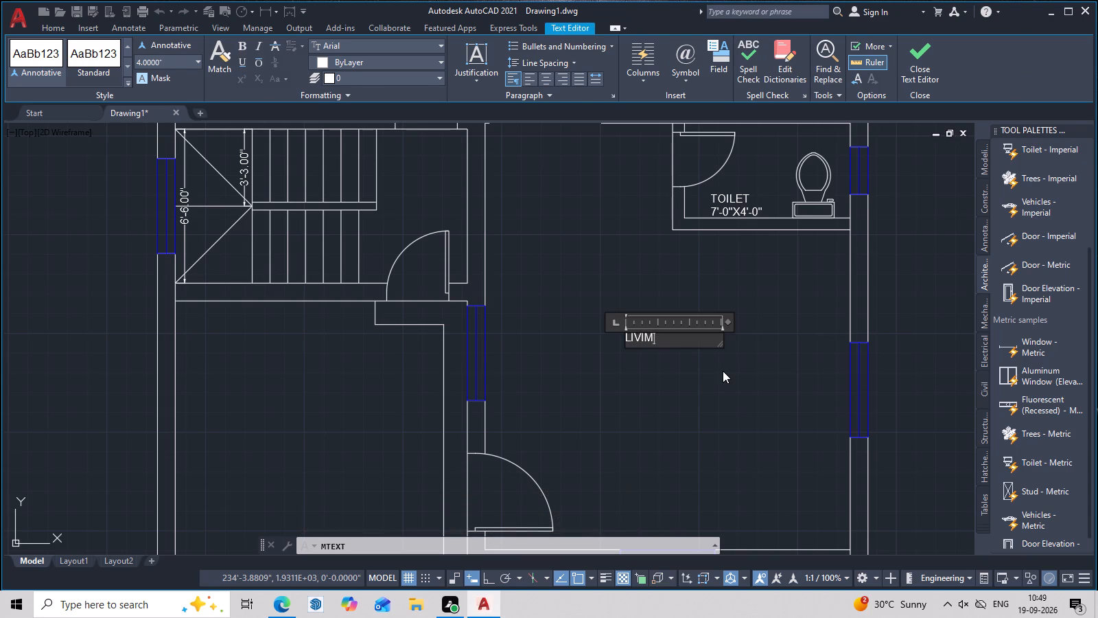
pyautogui.press('BackSpace')
pyautogui.press('BackSpace')
pyautogui.press('n')
pyautogui.press('g')
pyautogui.press('Return')
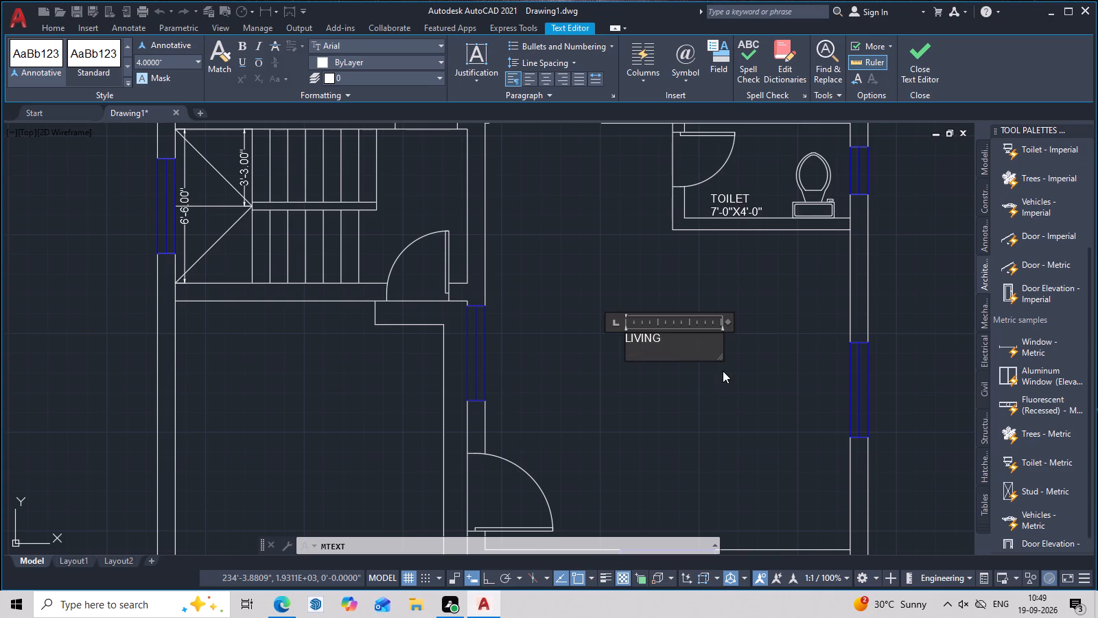
# Add the size 15'2"X12'-0" as the second line of the LIVING label and finish the text.
pyautogui.write('15')
pyautogui.write('\'2"')
pyautogui.press('x')
pyautogui.write("12'-0")
pyautogui.hotkey('shift', '"')
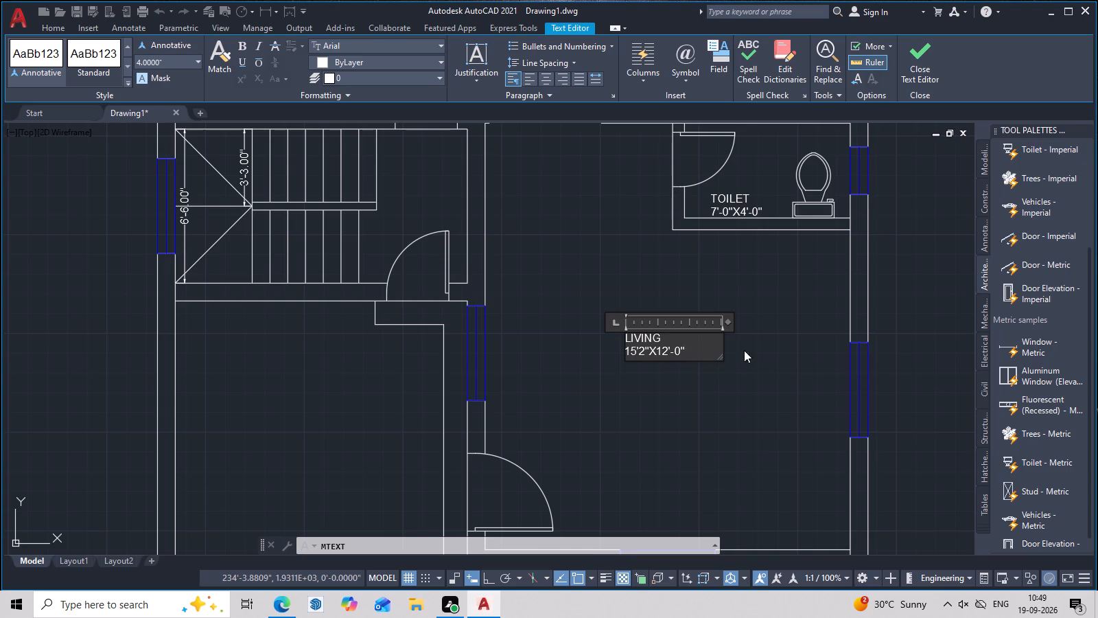
pyautogui.click(748, 345)
# Place a multiline text label in the open area south of the staircase, with PARKING as its first line.
pyautogui.moveTo(667, 323); pyautogui.dragTo(735, 398, button='middle')
pyautogui.scroll(-2, 620, 310)
pyautogui.moveTo(643, 374); pyautogui.dragTo(645, 374, button='middle')
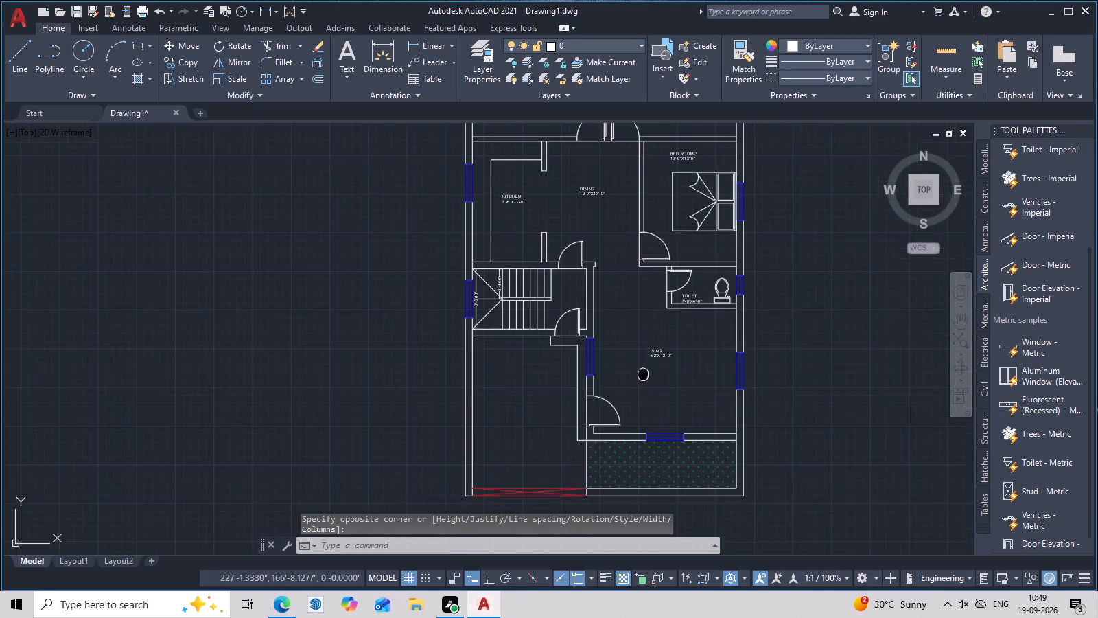
pyautogui.moveTo(645, 374); pyautogui.dragTo(676, 319, button='middle')
pyautogui.moveTo(542, 371); pyautogui.dragTo(555, 392, button='middle')
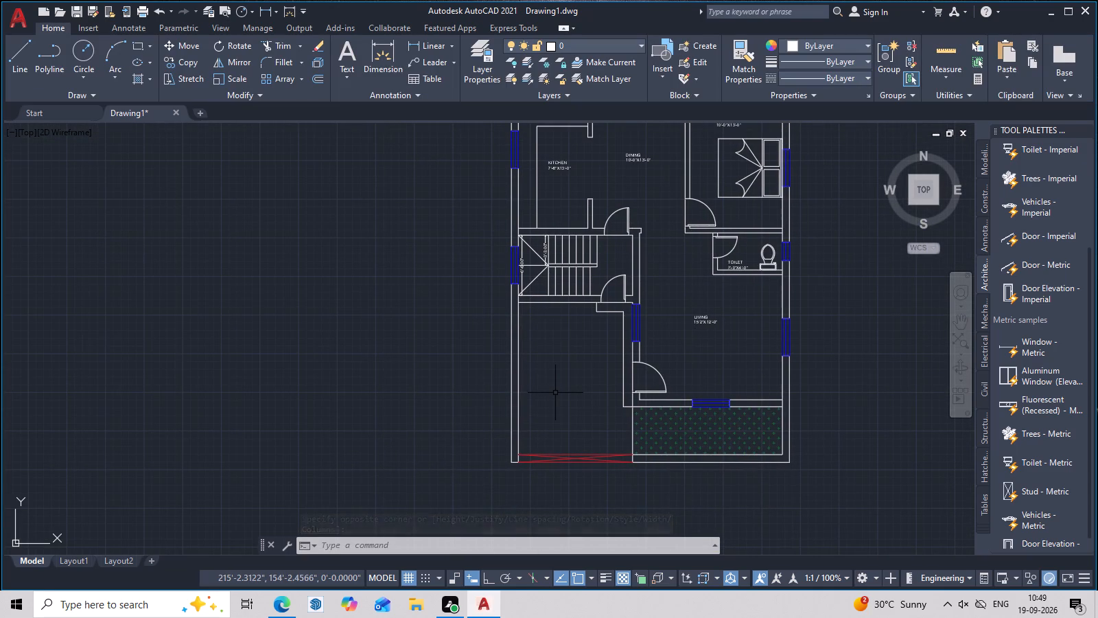
pyautogui.press('t')
pyautogui.press('space')
pyautogui.scroll(1, 627, 391)
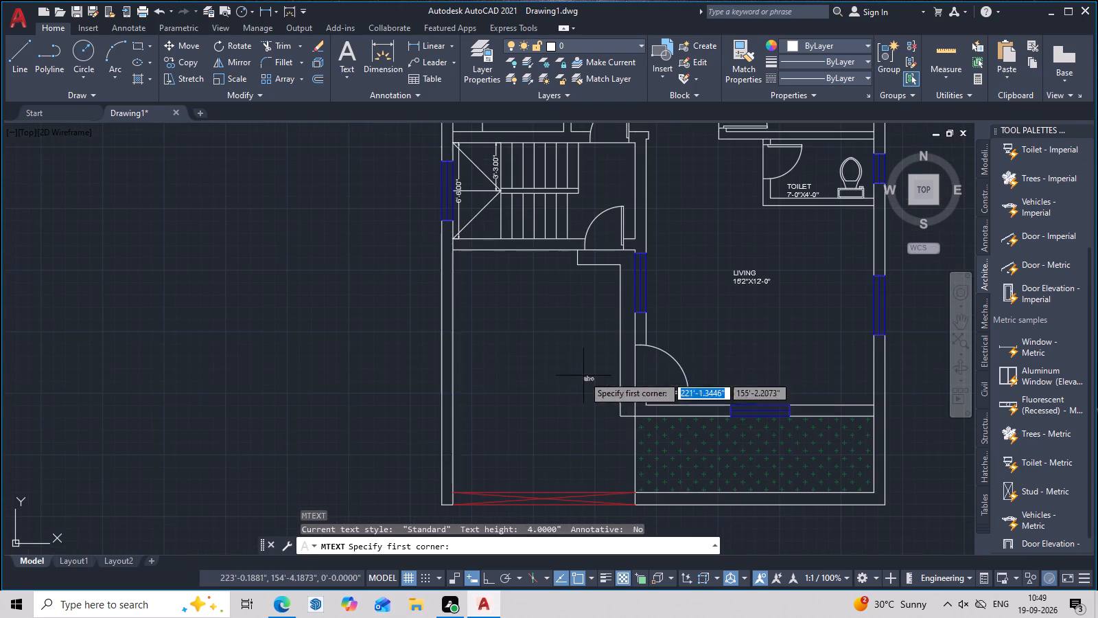
pyautogui.click(505, 334)
pyautogui.click(544, 355)
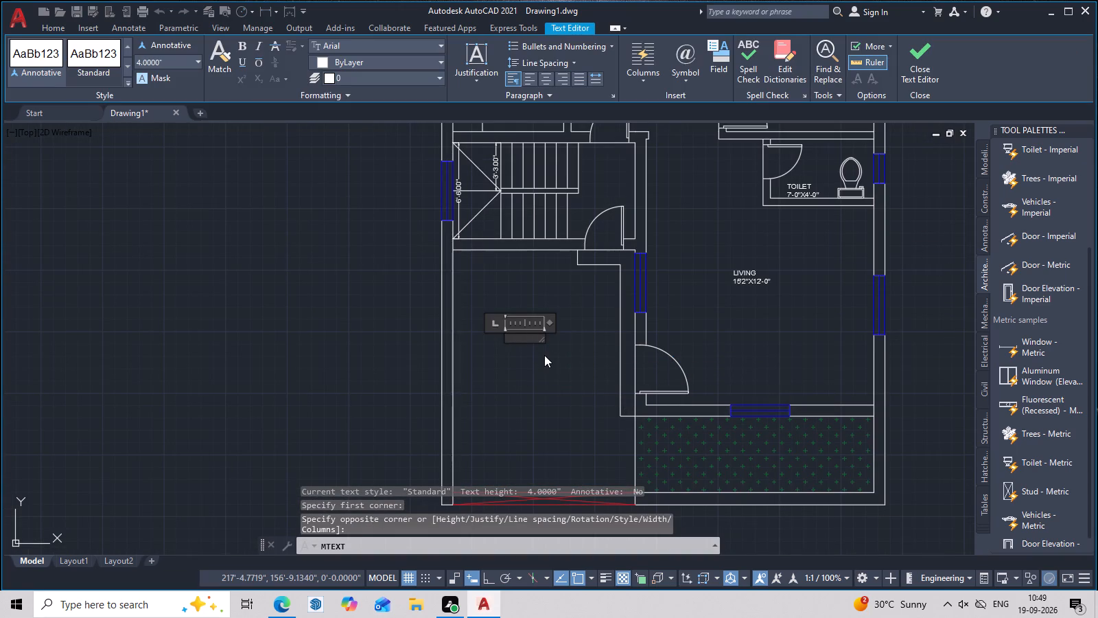
pyautogui.press('p')
pyautogui.press('a')
pyautogui.press('r')
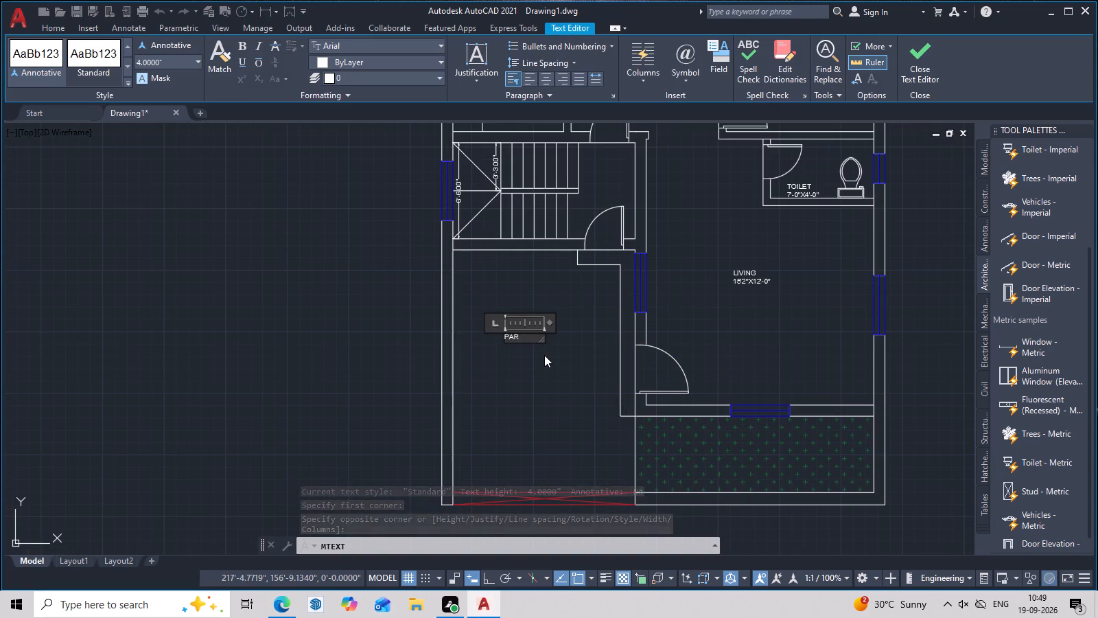
pyautogui.write('KIN')
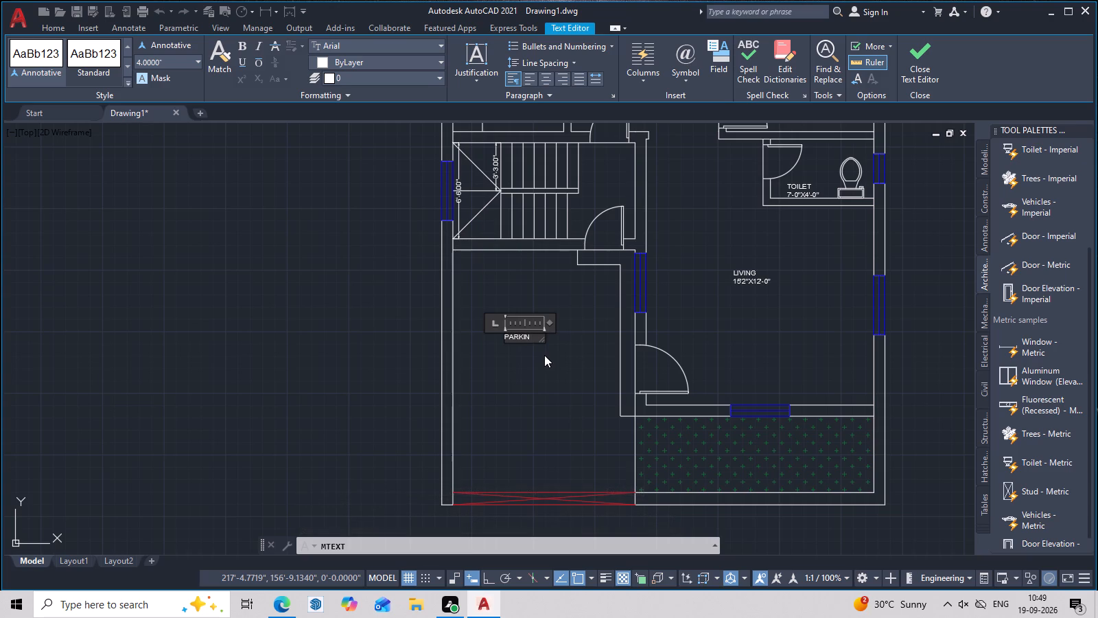
pyautogui.press('g')
pyautogui.press('Return')
# Add the size 12'-4"X16'-8" as the second line of the PARKING label and finish the text.
pyautogui.write('12\'-4"')
pyautogui.write('X16')
pyautogui.write("'-")
pyautogui.press('8')
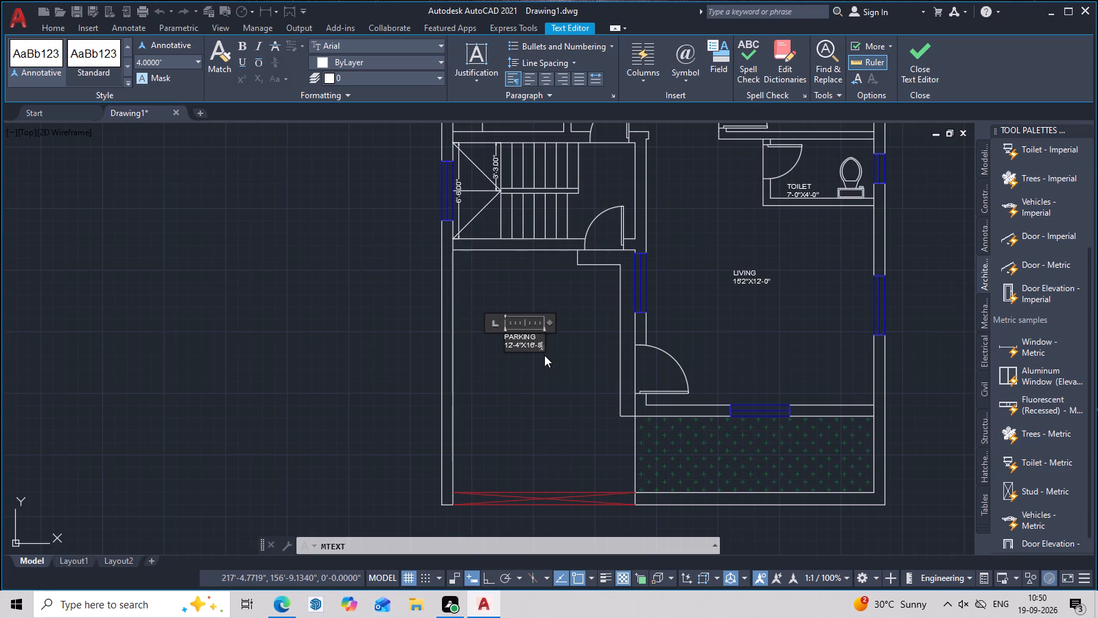
pyautogui.hotkey('shift', '"')
pyautogui.click(573, 371)
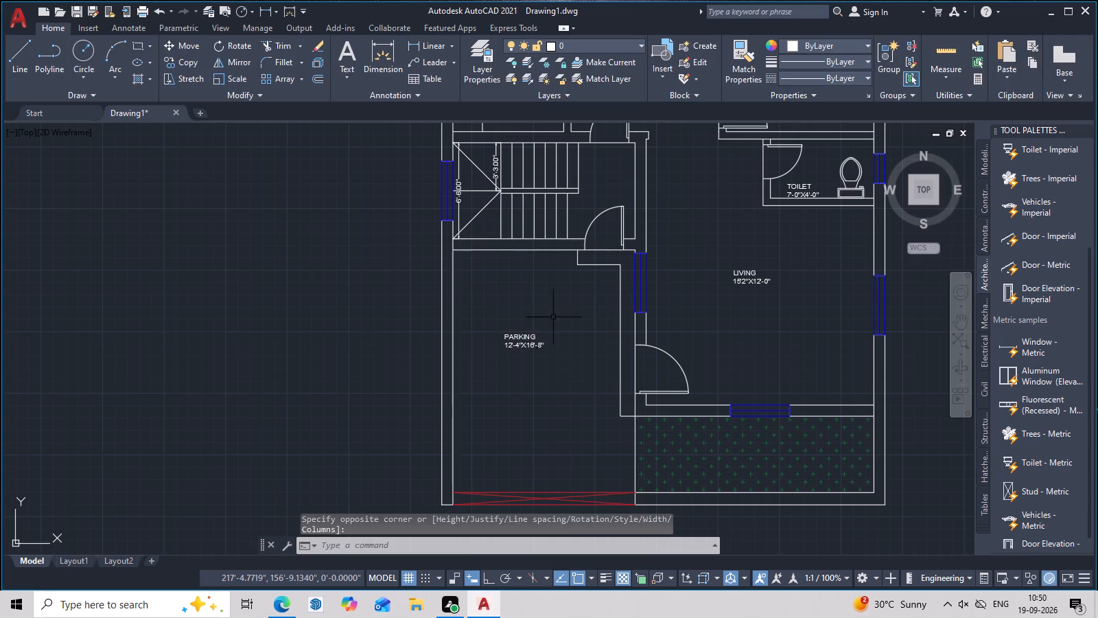
# Place a centre-aligned multiline text label in the middle of the green hatched area, with LAWN as its first line.
pyautogui.scroll(3, 546, 310)
pyautogui.moveTo(550, 403); pyautogui.dragTo(581, 319, button='middle')
pyautogui.scroll(-2, 581, 319)
pyautogui.moveTo(591, 374); pyautogui.dragTo(525, 515, button='middle')
pyautogui.scroll(-2, 527, 279)
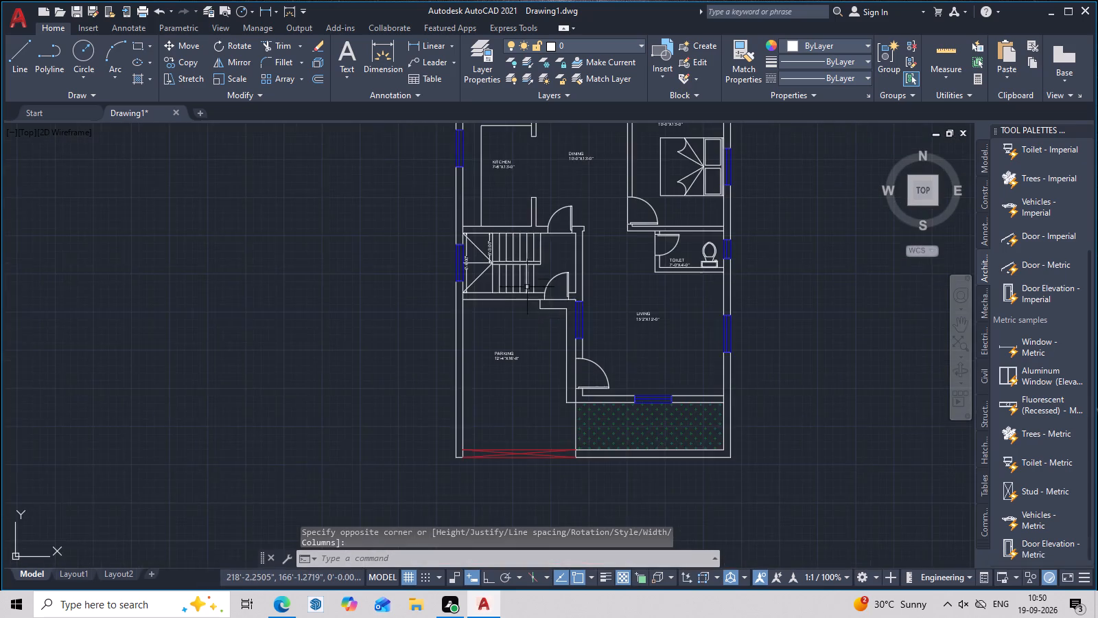
pyautogui.moveTo(528, 329); pyautogui.dragTo(539, 236, button='middle')
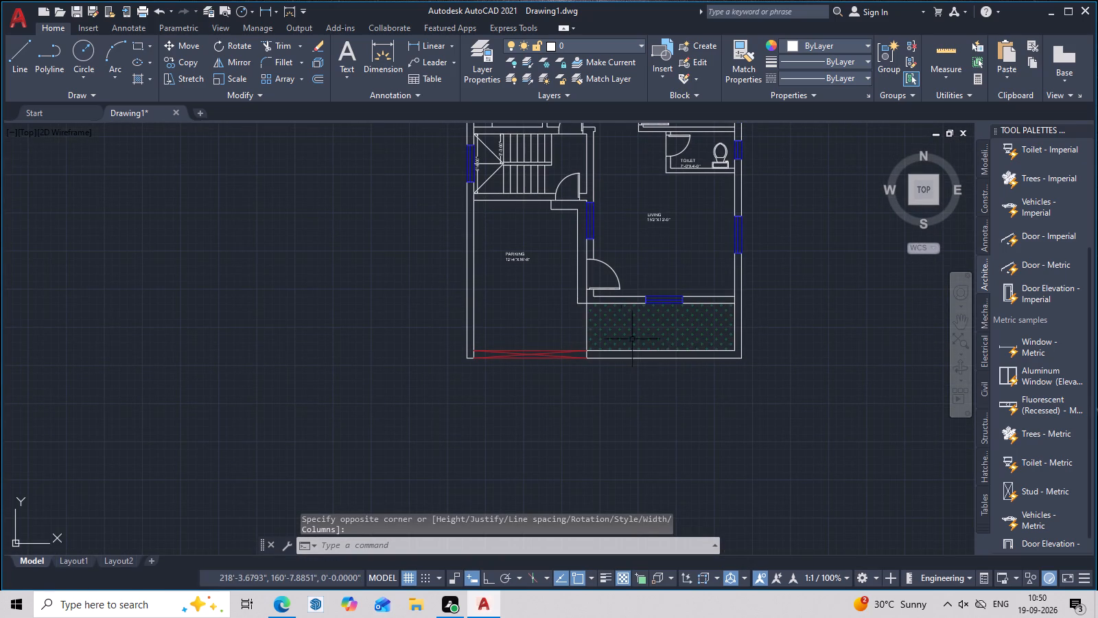
pyautogui.moveTo(692, 283); pyautogui.dragTo(686, 388, button='middle')
pyautogui.scroll(3, 685, 459)
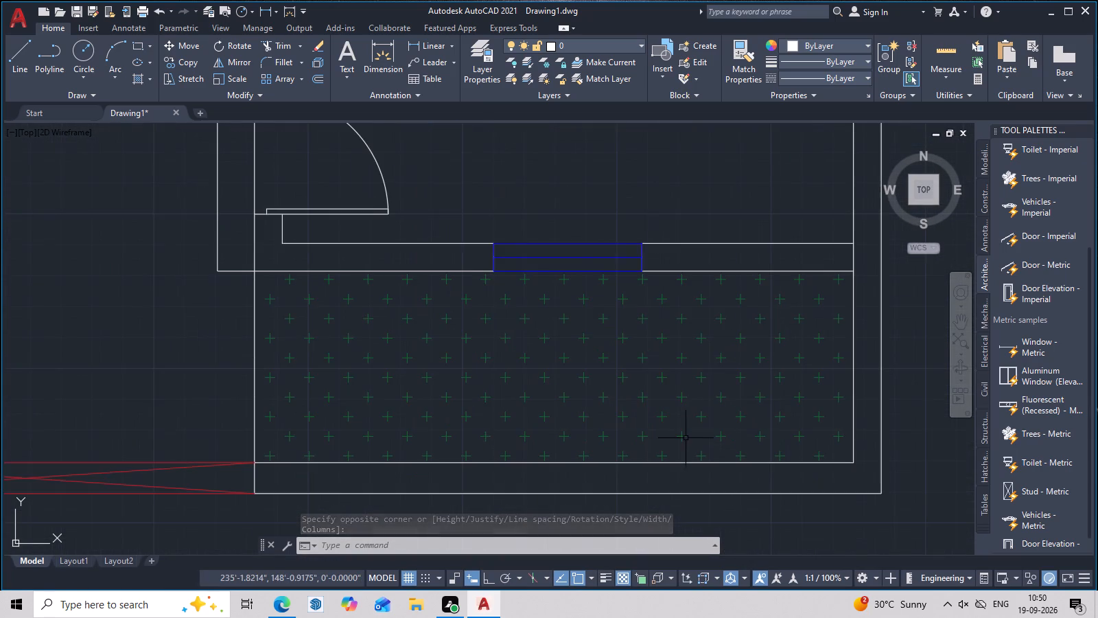
pyautogui.moveTo(686, 438); pyautogui.dragTo(690, 414, button='middle')
pyautogui.write('T')
pyautogui.press('space')
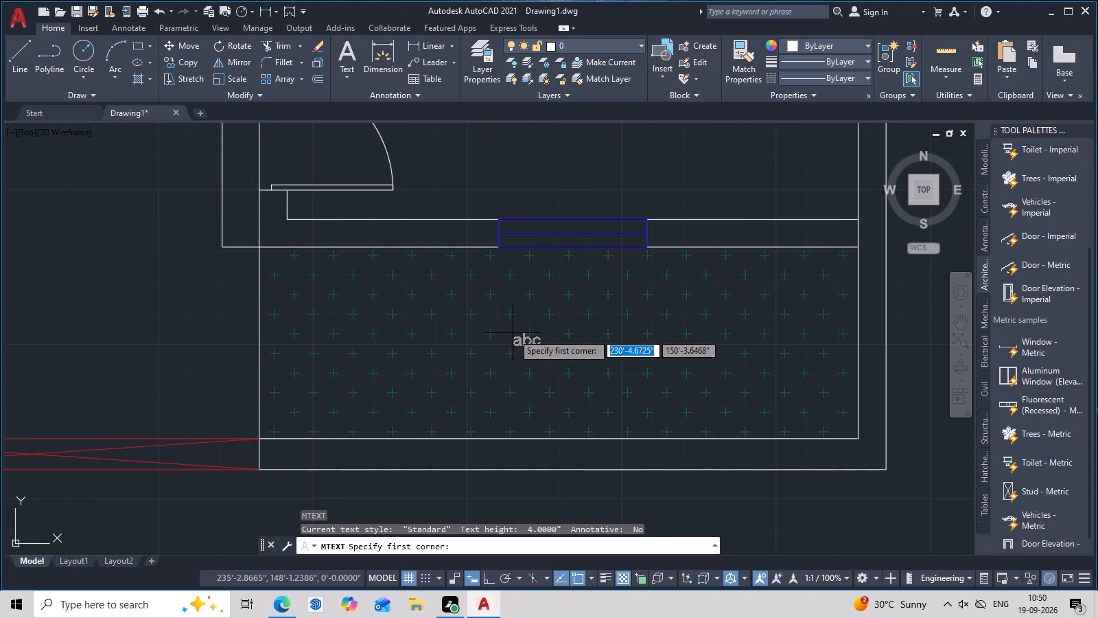
pyautogui.click(509, 312)
pyautogui.click(657, 346)
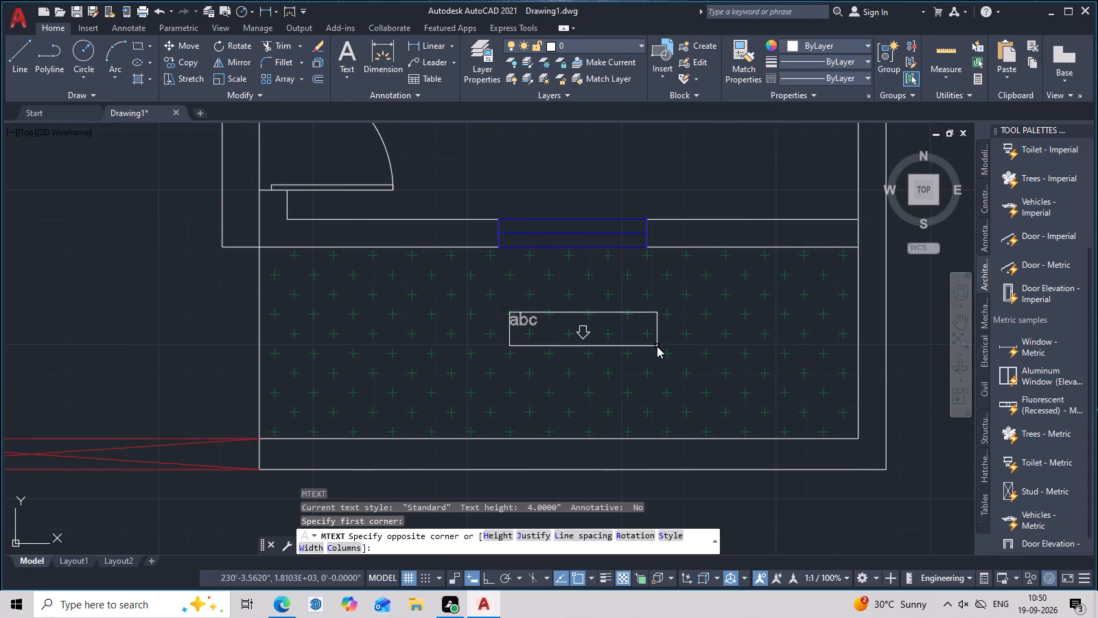
pyautogui.click(545, 80)
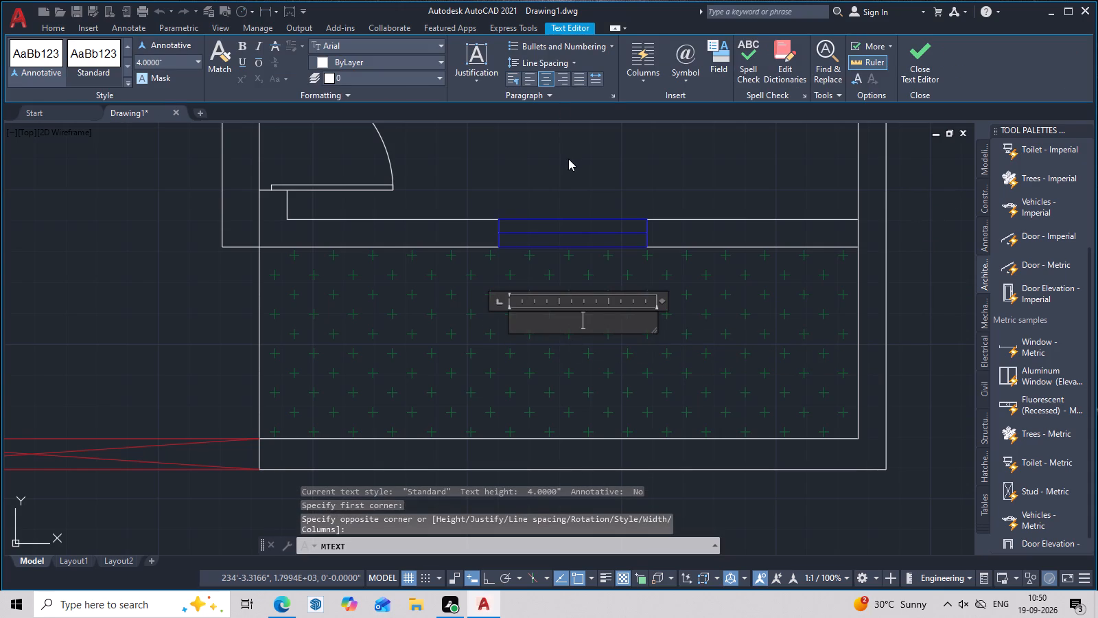
pyautogui.write('LA')
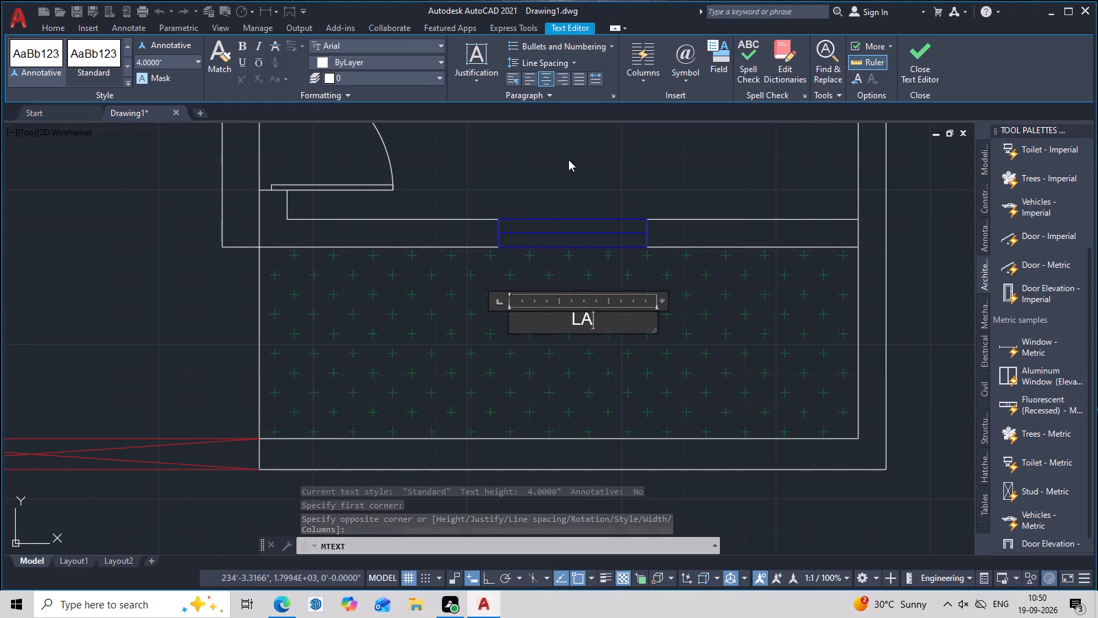
pyautogui.write('WN')
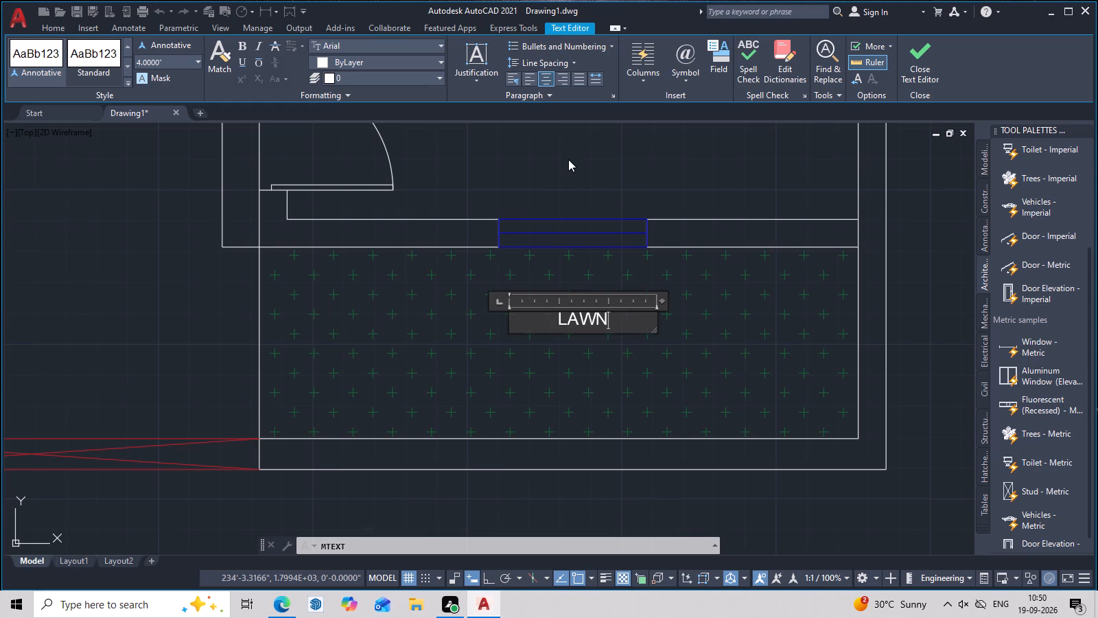
pyautogui.press('BackSpace')
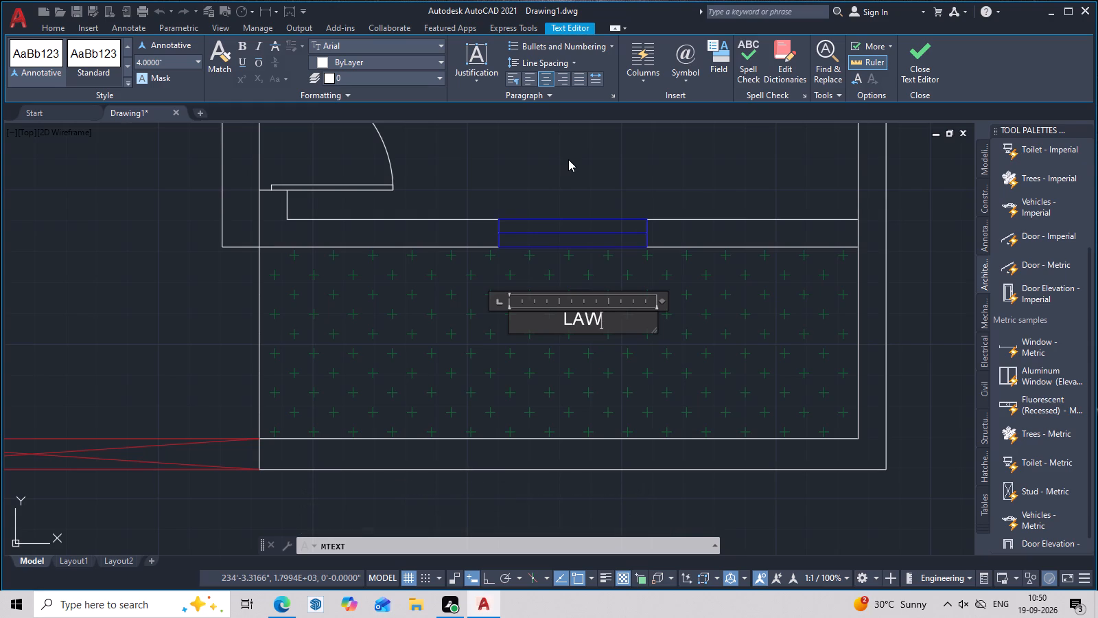
pyautogui.press('n')
pyautogui.press('Return')
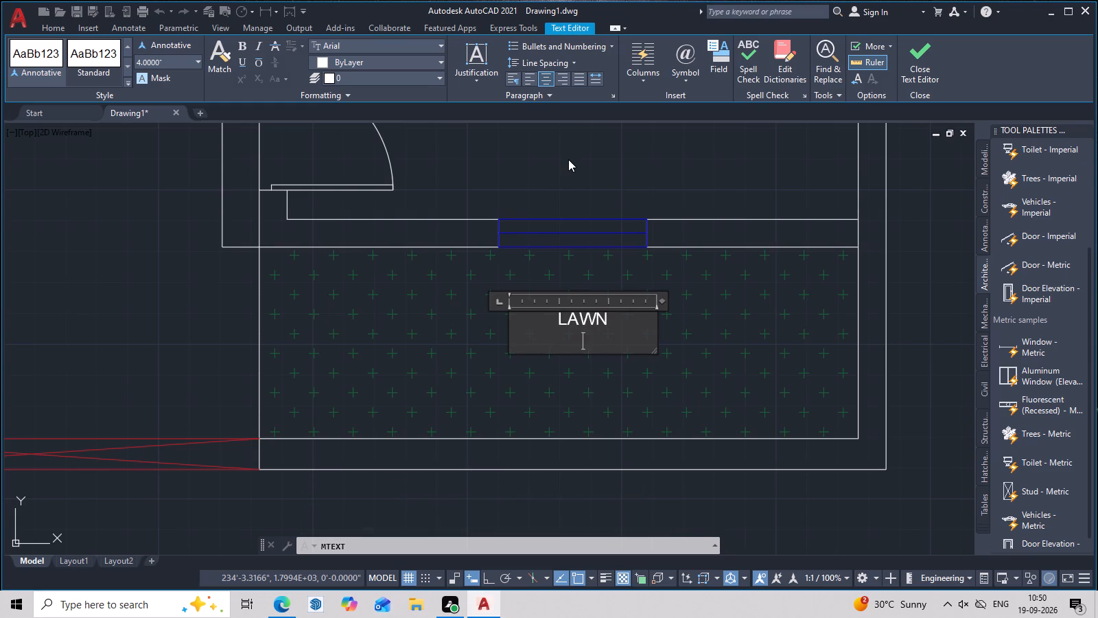
# Start the size on the second line of the LAWN label with 16.
pyautogui.write('16')
pyautogui.moveTo(443, 605); pyautogui.dragTo(465, 606)
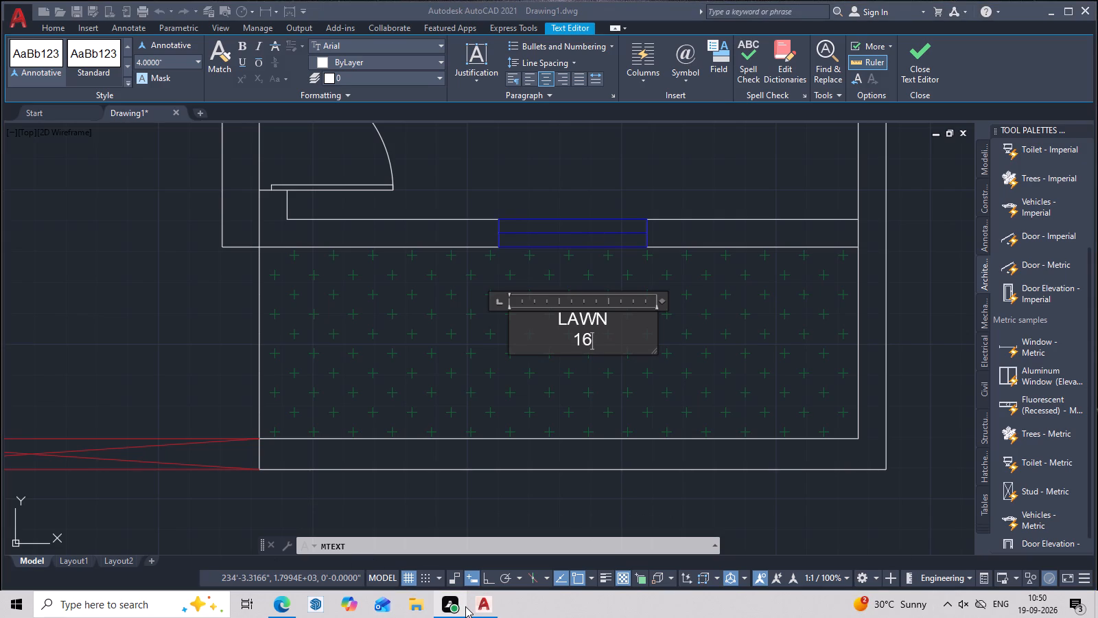
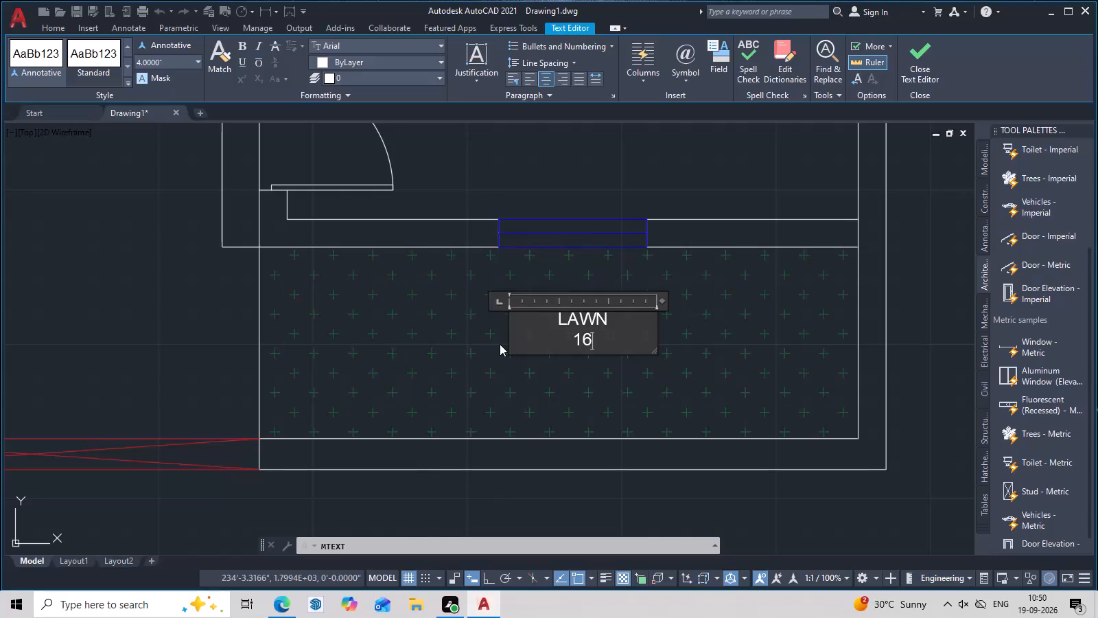
# Complete the size line under the LAWN label so it reads 16'-0"5'-2" and finish the text.
pyautogui.press("'")
pyautogui.press('-')
pyautogui.press('0')
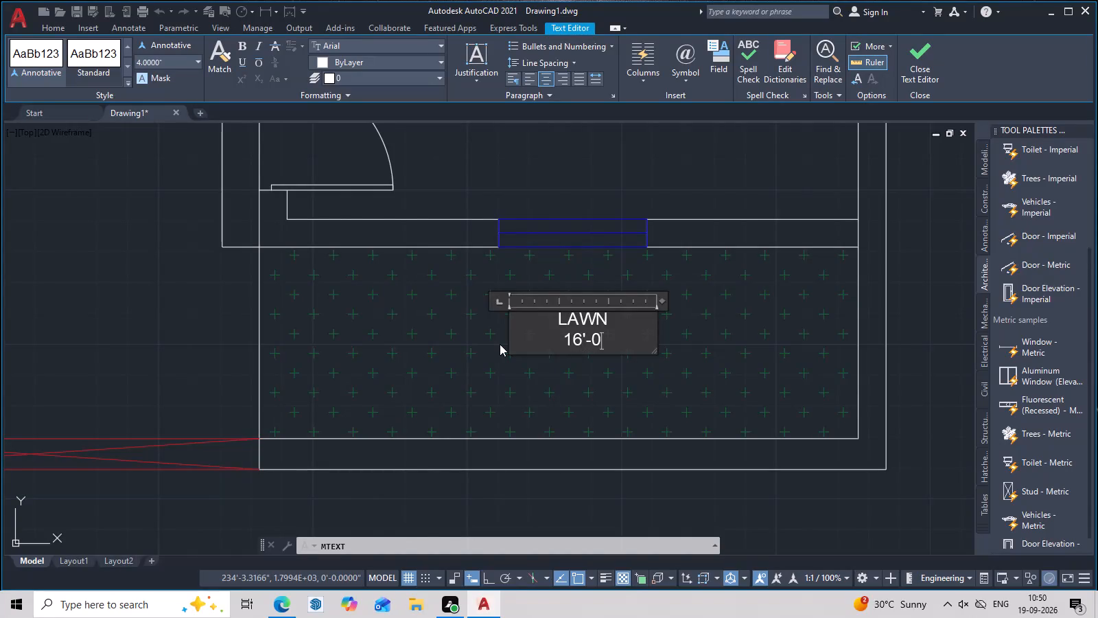
pyautogui.hotkey('shift', '"')
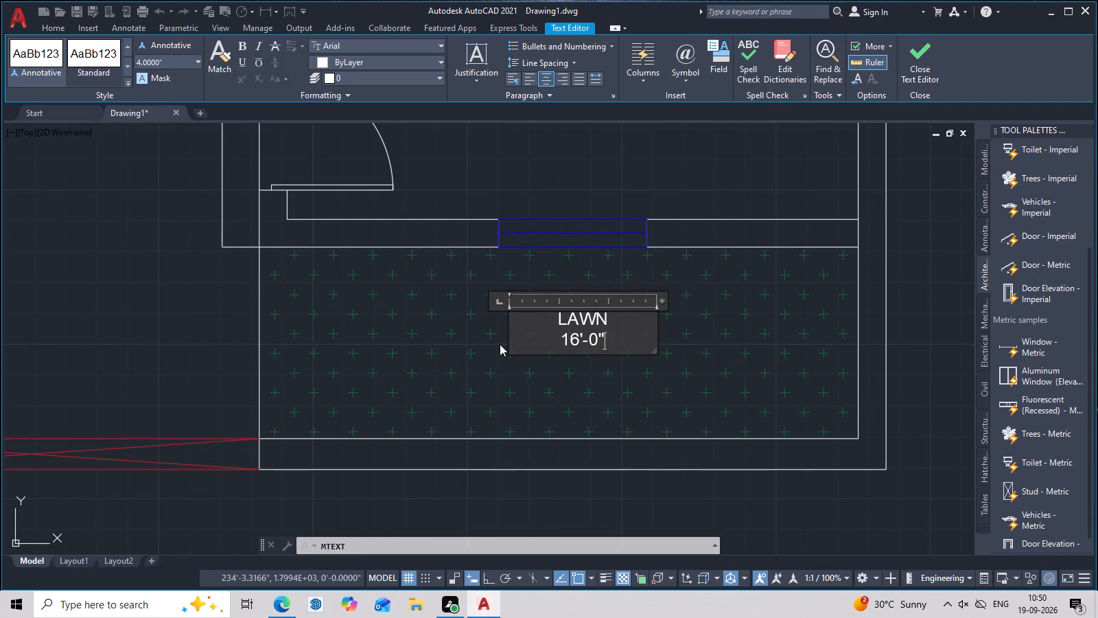
pyautogui.press('5')
pyautogui.write('\'-2"')
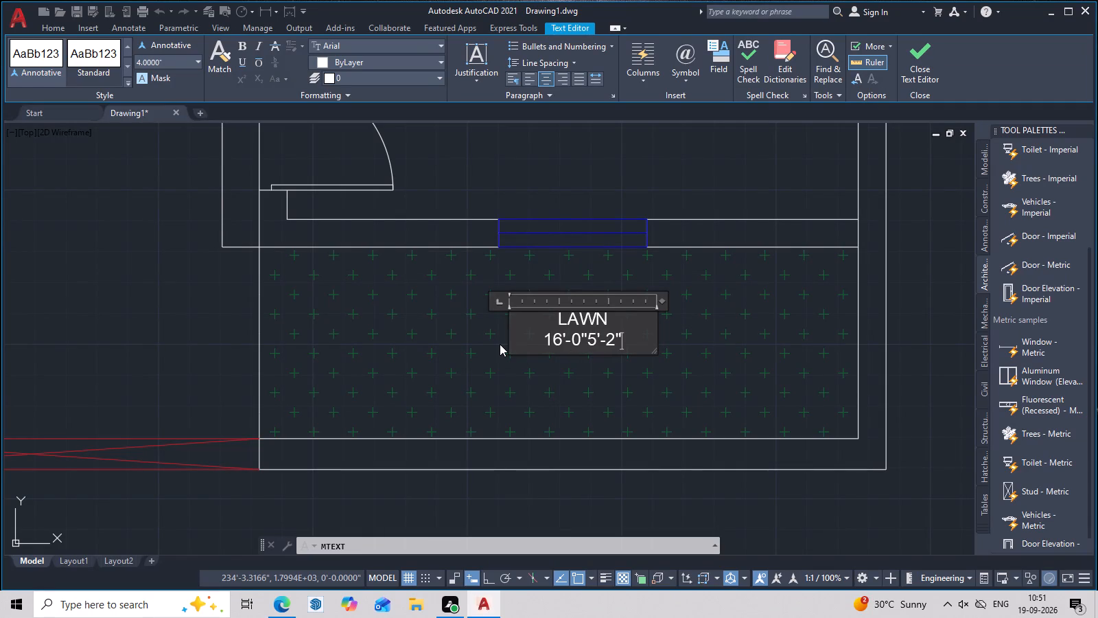
pyautogui.click(904, 304)
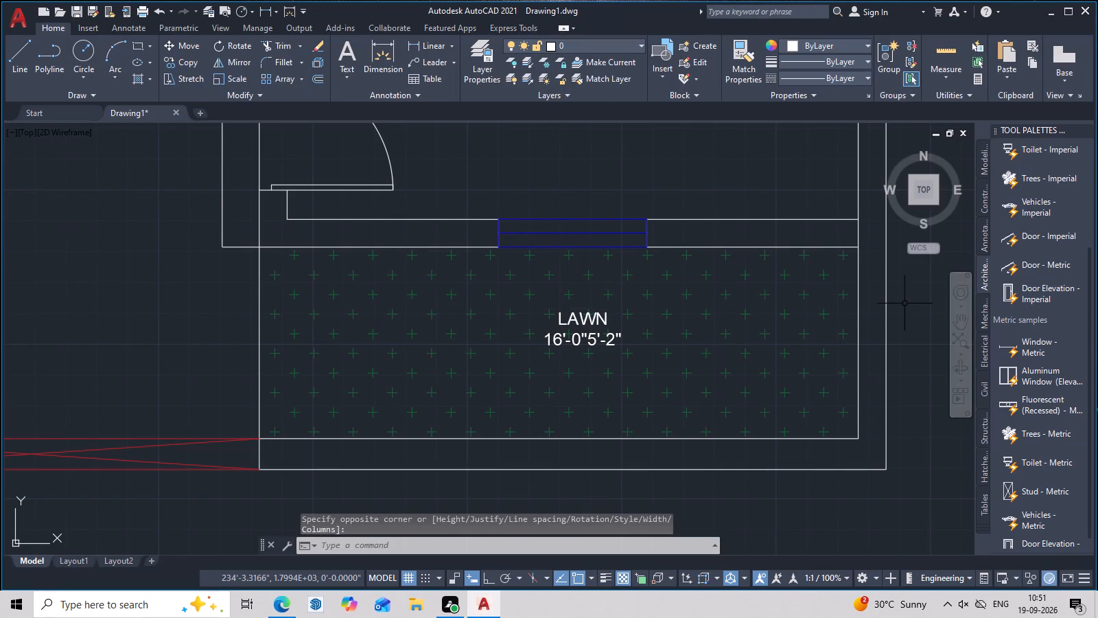
# Look over the floor plan around the living room, parking and lawn, ending at the entrance door.
pyautogui.moveTo(904, 304); pyautogui.dragTo(713, 560, button='middle')
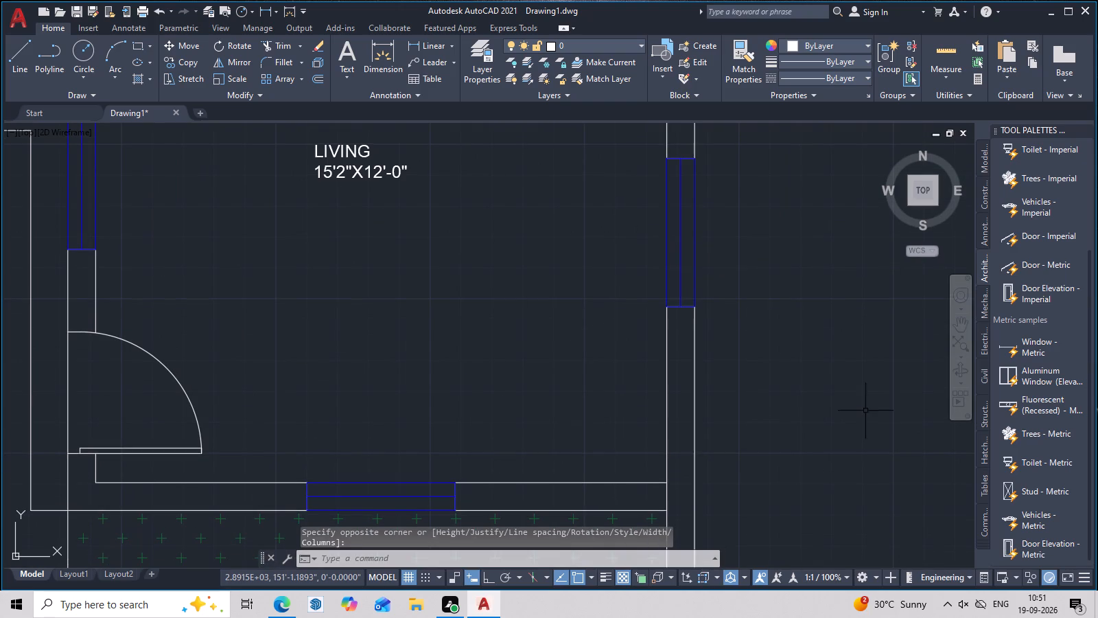
pyautogui.scroll(-3, 596, 318)
pyautogui.moveTo(631, 344); pyautogui.dragTo(738, 556, button='middle')
pyautogui.moveTo(596, 303); pyautogui.dragTo(657, 488, button='middle')
pyautogui.moveTo(664, 282); pyautogui.dragTo(601, 139, button='middle')
pyautogui.moveTo(530, 343); pyautogui.dragTo(533, 255, button='middle')
pyautogui.press('Escape')
pyautogui.moveTo(655, 419); pyautogui.dragTo(655, 323, button='middle')
pyautogui.scroll(1, 693, 393)
pyautogui.moveTo(721, 415); pyautogui.dragTo(705, 376, button='middle')
pyautogui.scroll(1, 723, 415)
pyautogui.moveTo(726, 430); pyautogui.dragTo(722, 352, button='middle')
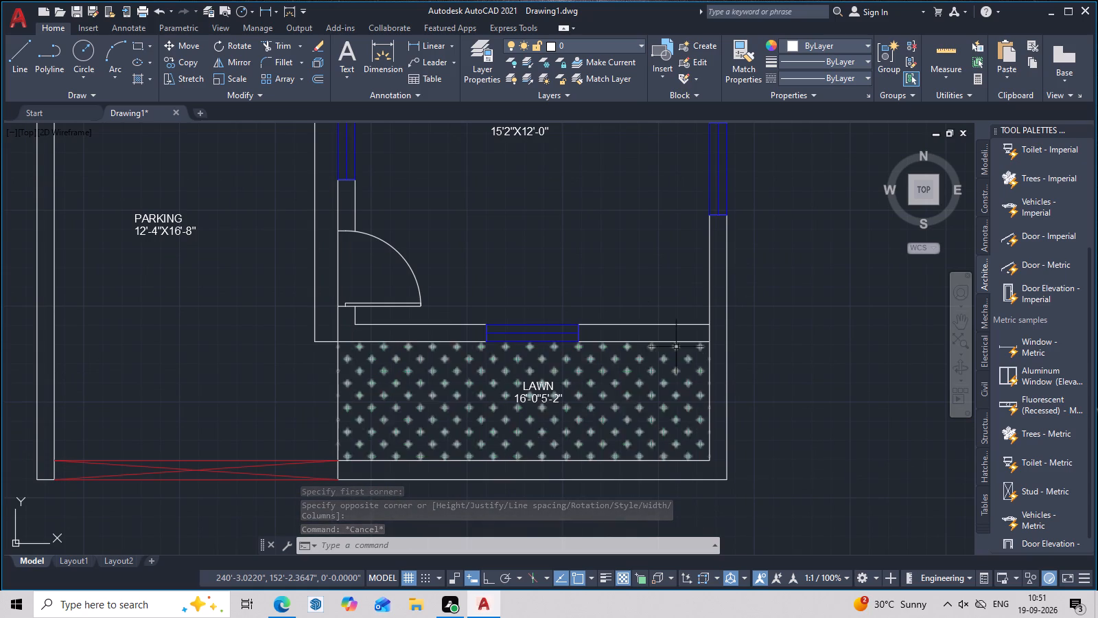
pyautogui.moveTo(445, 222); pyautogui.dragTo(627, 273, button='middle')
pyautogui.scroll(2, 564, 314)
pyautogui.moveTo(564, 333); pyautogui.dragTo(568, 310, button='middle')
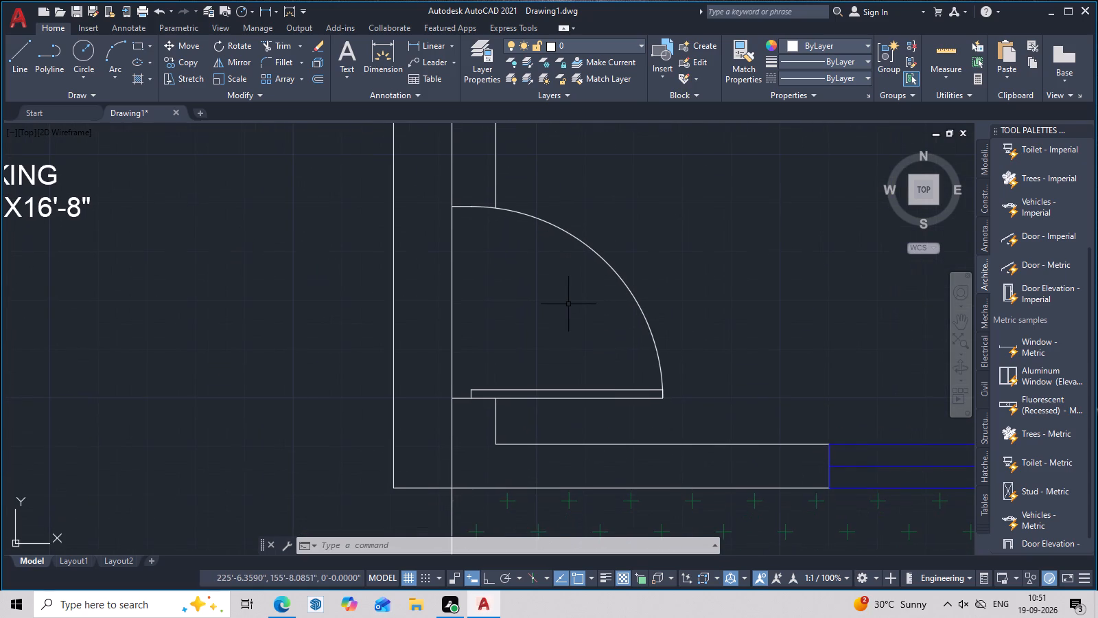
pyautogui.press('Escape')
pyautogui.press('Escape')
pyautogui.press('Escape')
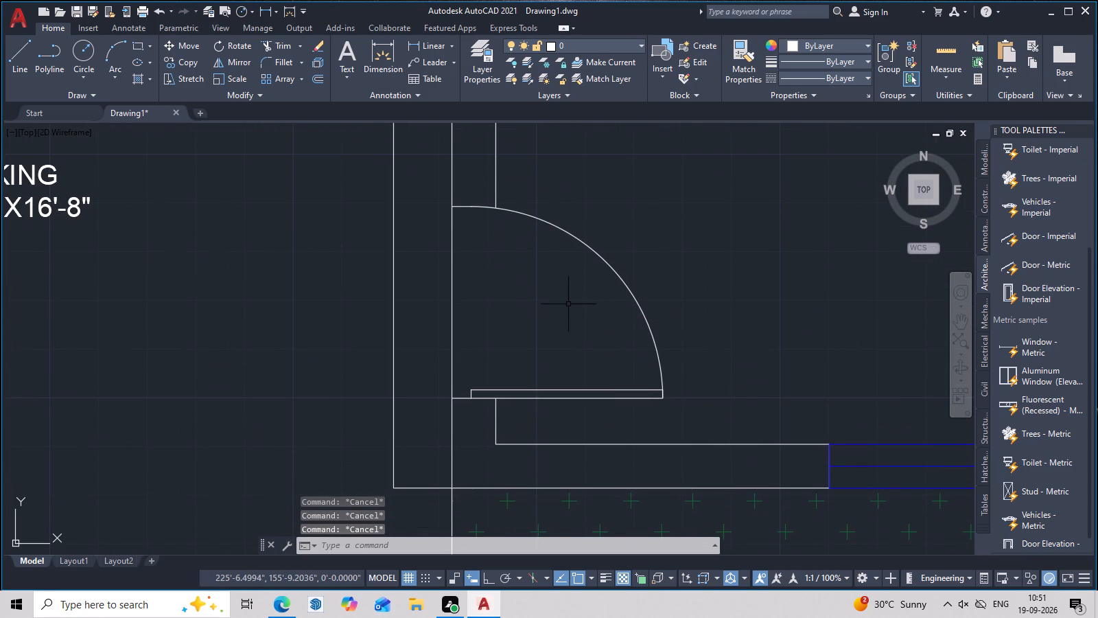
pyautogui.moveTo(568, 304); pyautogui.dragTo(568, 297, button='middle')
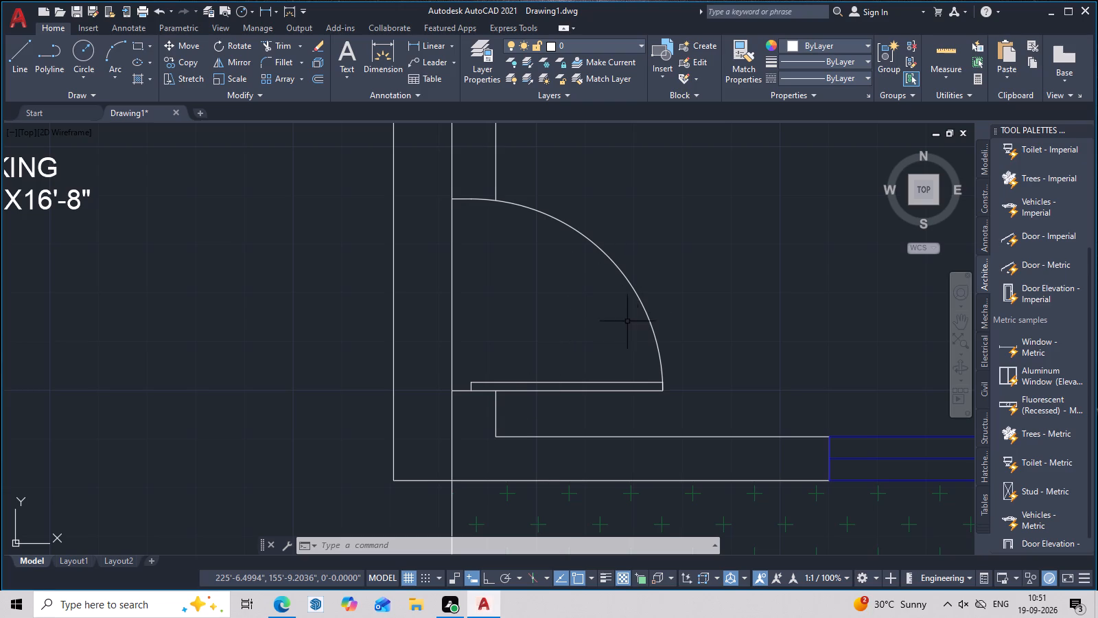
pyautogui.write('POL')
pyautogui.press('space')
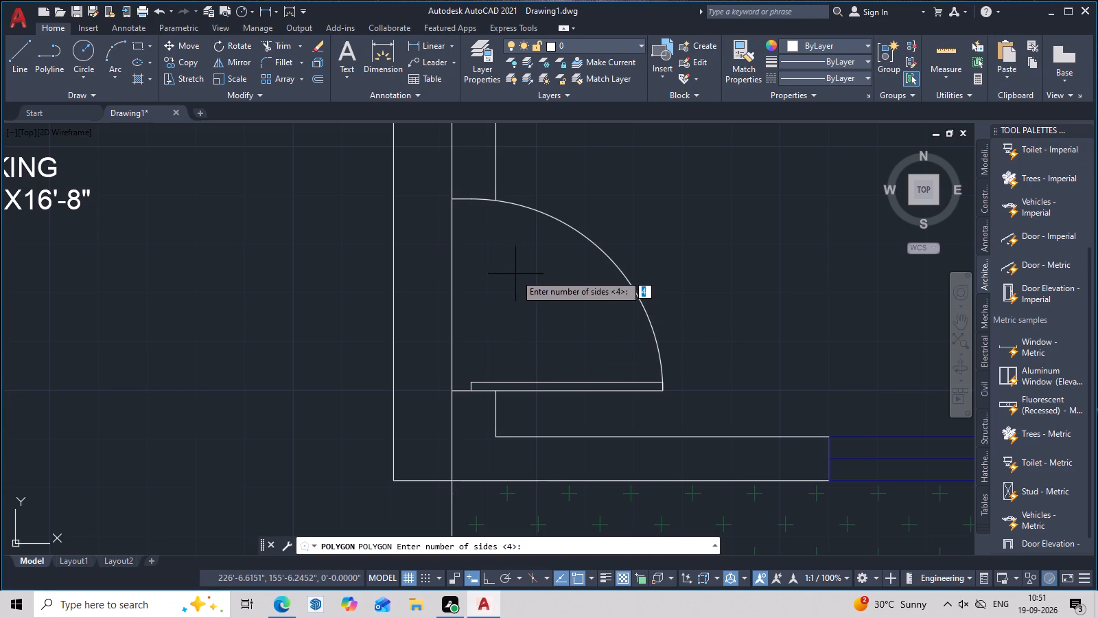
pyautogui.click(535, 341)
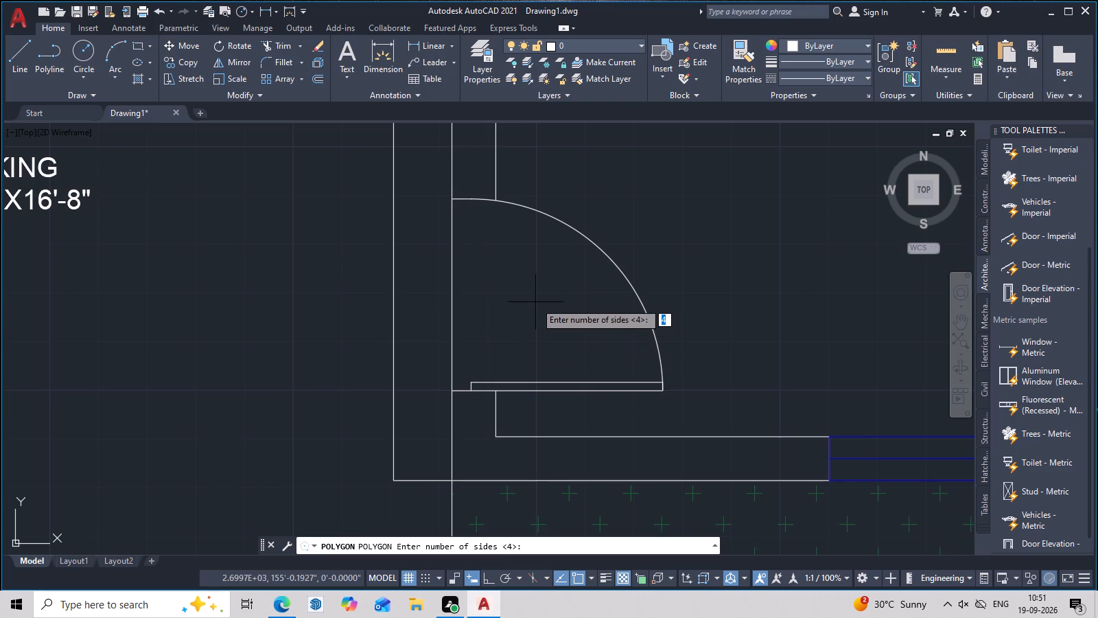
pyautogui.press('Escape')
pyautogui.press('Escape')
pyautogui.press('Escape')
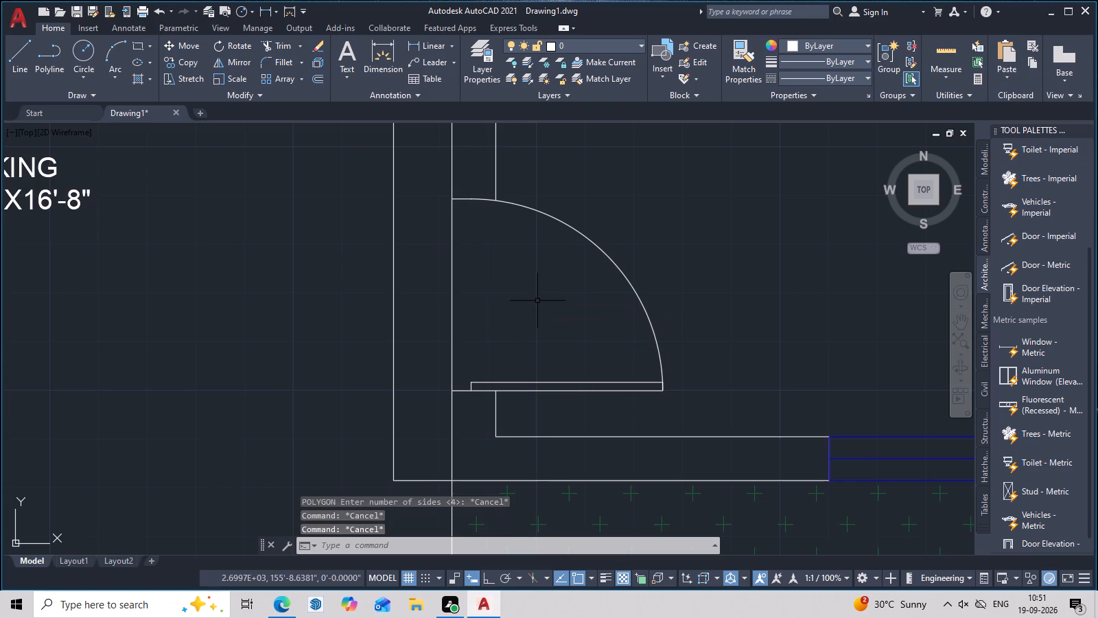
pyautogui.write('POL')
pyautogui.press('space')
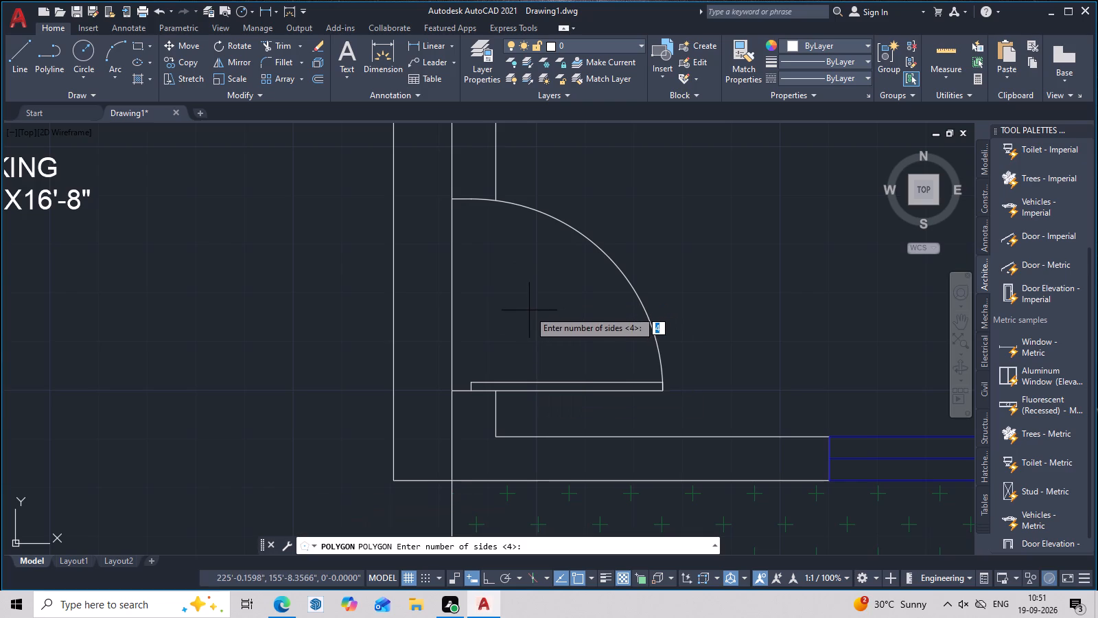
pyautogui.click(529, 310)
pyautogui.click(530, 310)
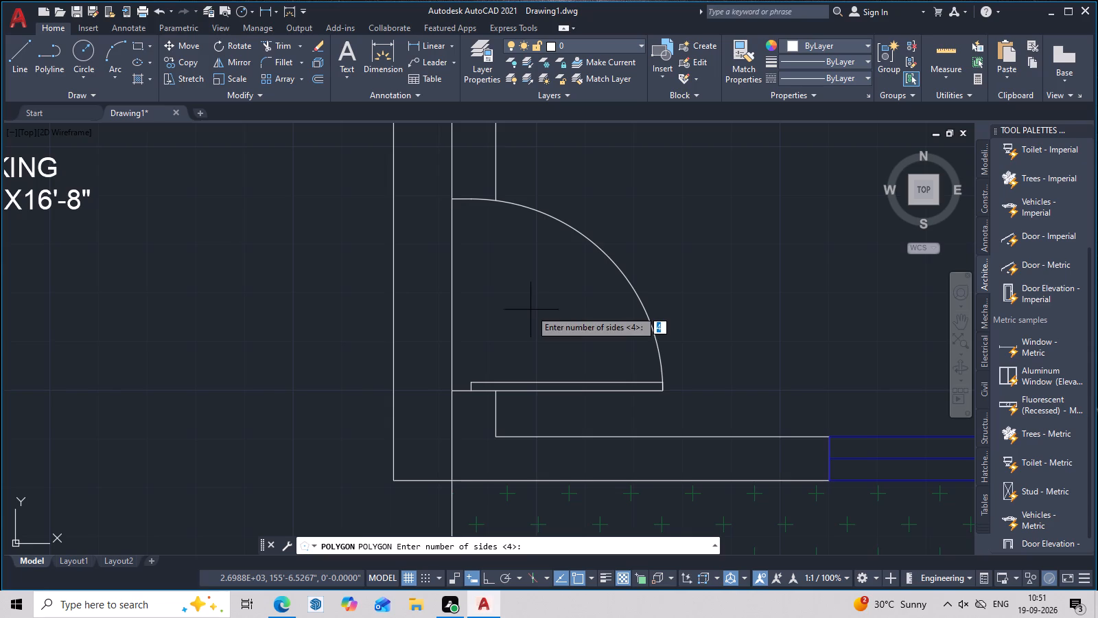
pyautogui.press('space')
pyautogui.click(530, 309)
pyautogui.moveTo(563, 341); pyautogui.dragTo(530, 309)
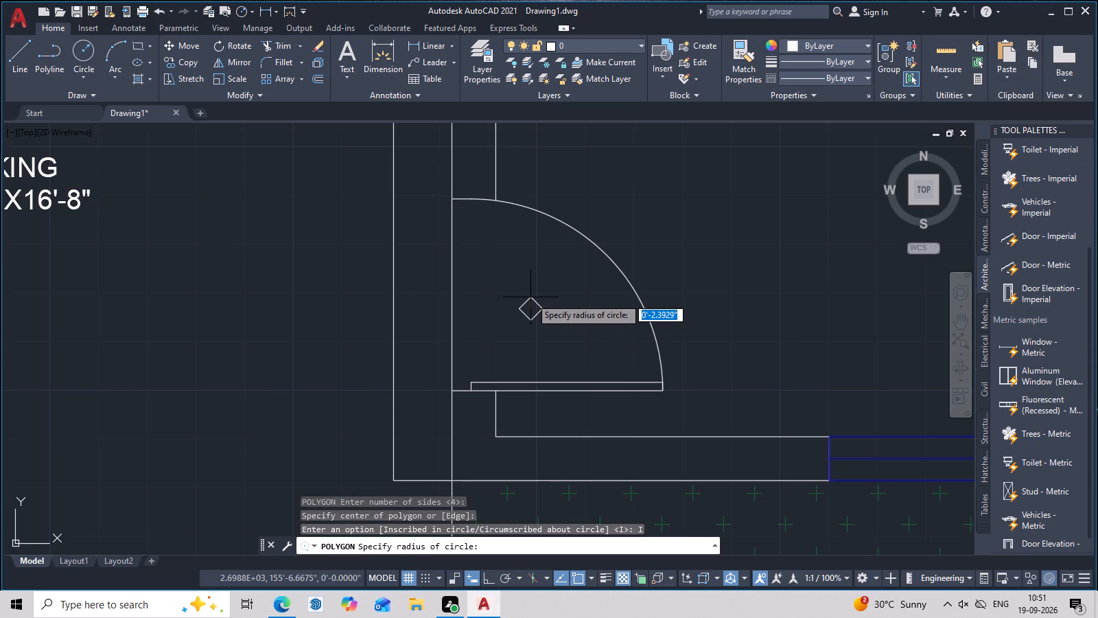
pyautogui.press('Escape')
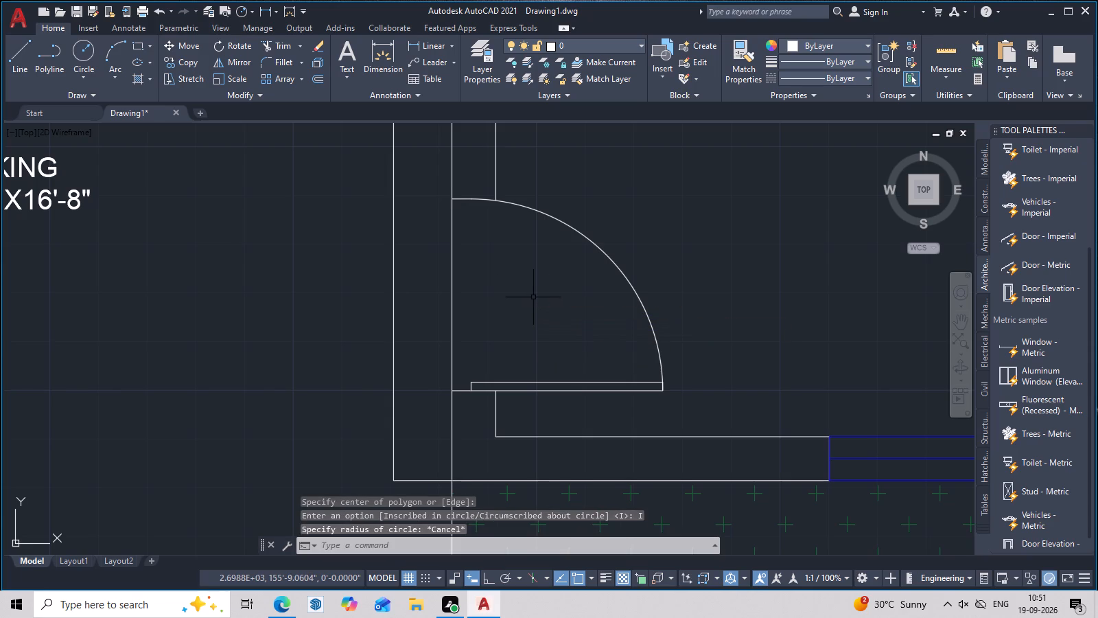
# Draw a small three-sided polygon, inscribed in a circle, inside the entrance door swing, with one vertex pointing into the living room.
pyautogui.write('POL')
pyautogui.press('space')
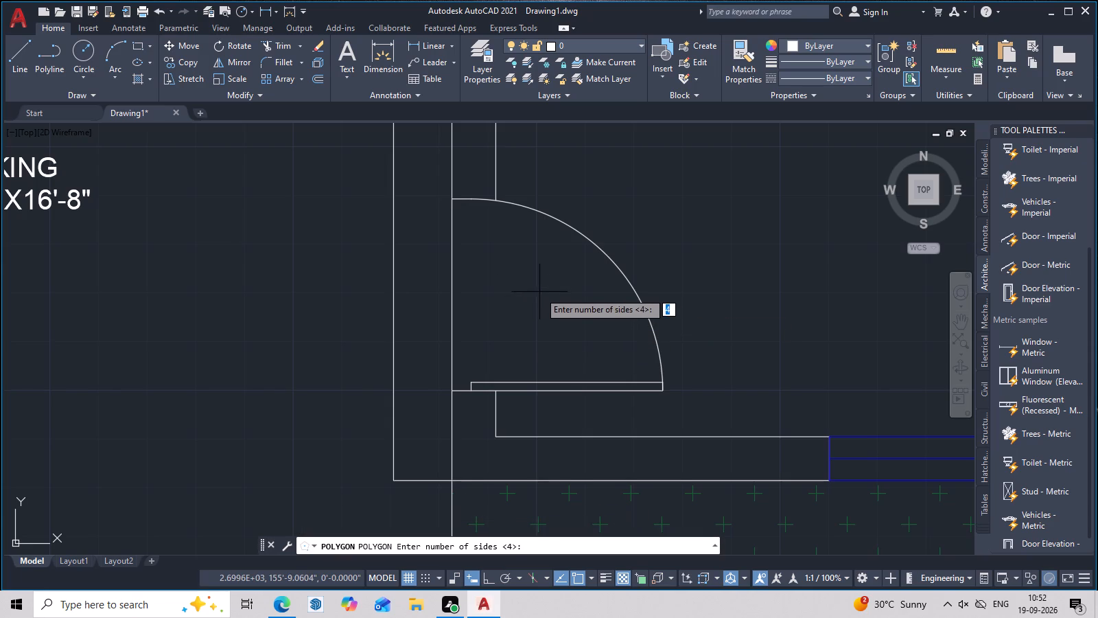
pyautogui.press('3')
pyautogui.press('Return')
pyautogui.click(509, 301)
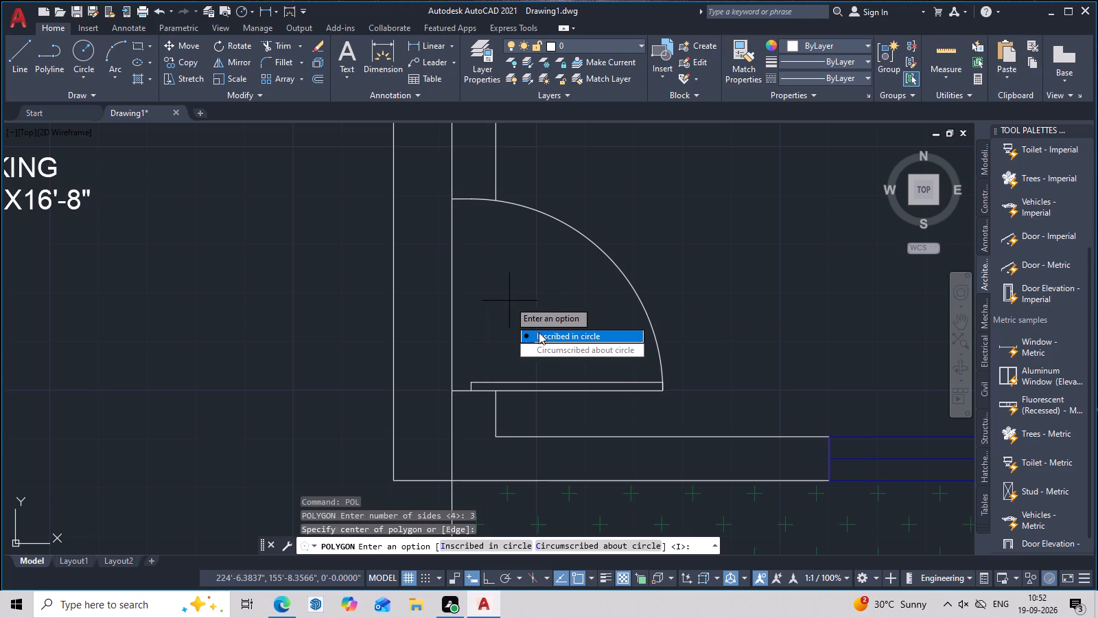
pyautogui.moveTo(539, 332); pyautogui.dragTo(509, 301)
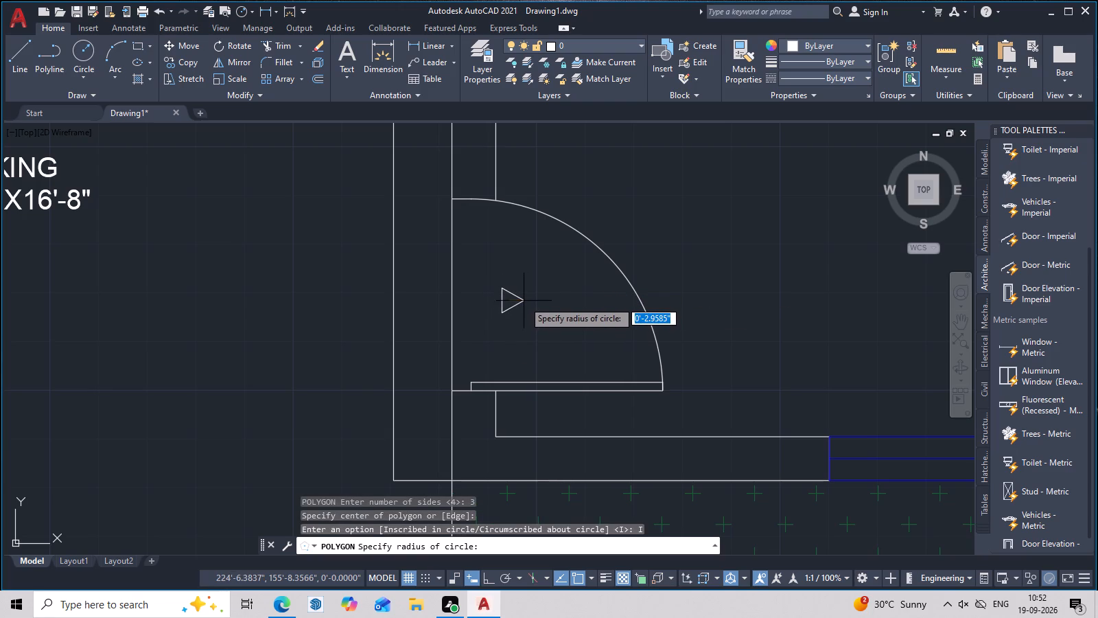
pyautogui.click(529, 301)
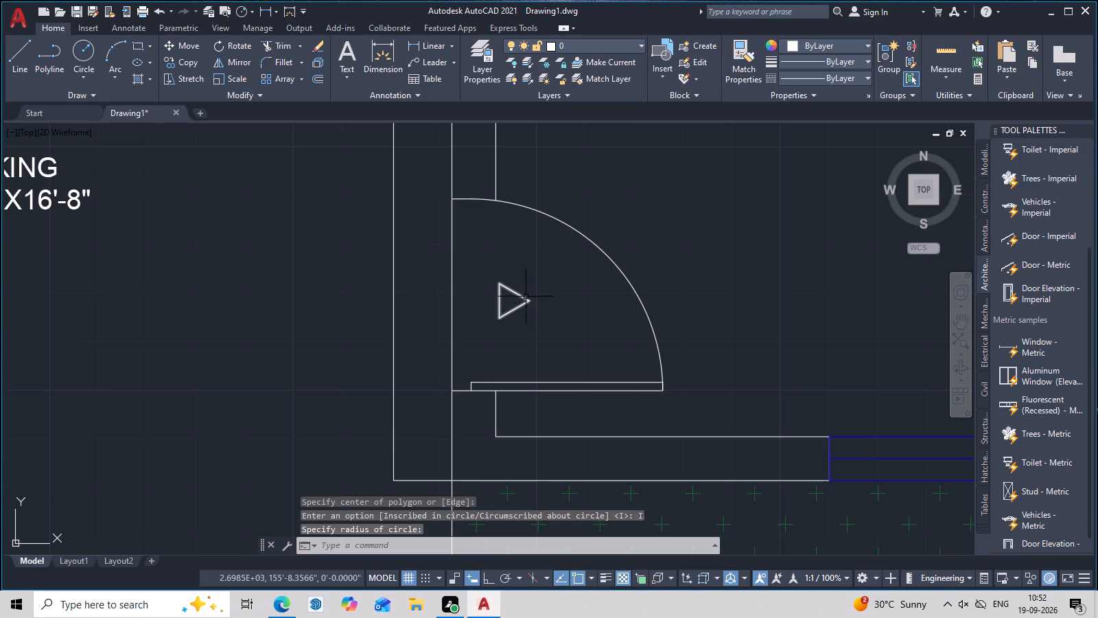
# Move the triangle about 11.4" horizontally toward the living room, keeping it inside the door swing.
pyautogui.click(524, 297)
pyautogui.press('m')
pyautogui.press('space')
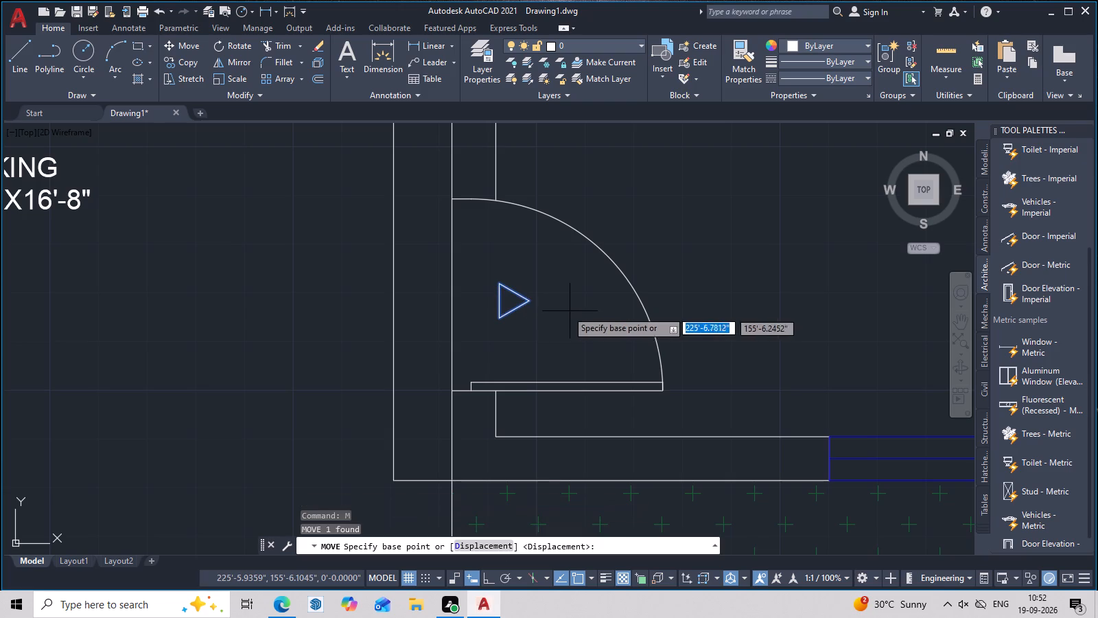
pyautogui.click(533, 301)
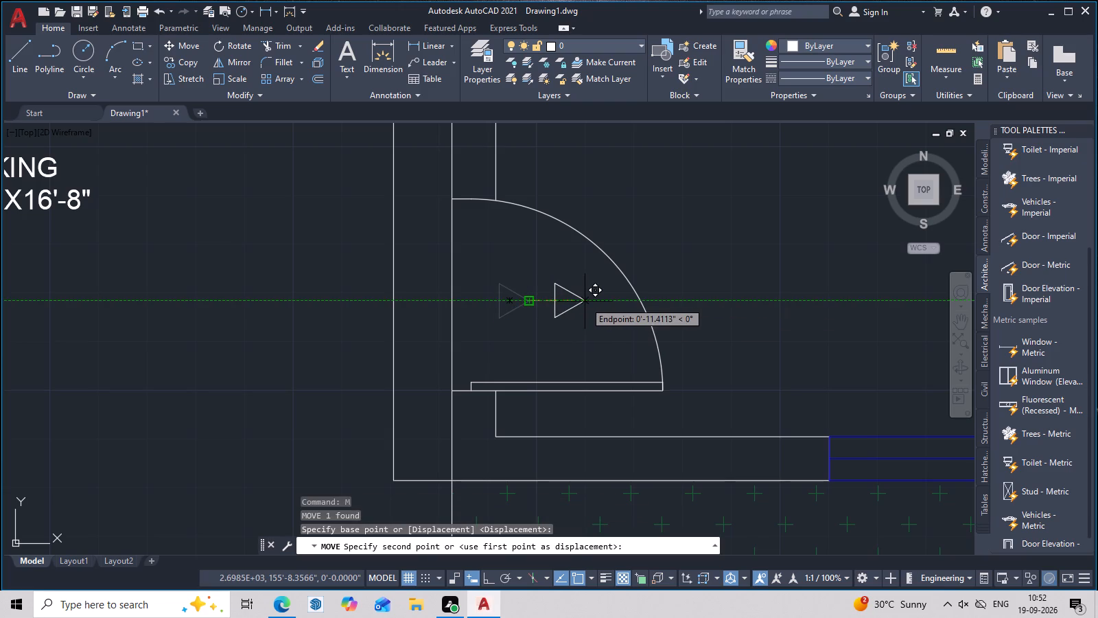
pyautogui.click(585, 301)
pyautogui.moveTo(635, 316); pyautogui.dragTo(676, 313, button='middle')
pyautogui.press('Escape')
# Add the multiline text ENTRY in the living room beside the entrance door.
pyautogui.moveTo(712, 307); pyautogui.dragTo(561, 347, button='middle')
pyautogui.write('T')
pyautogui.press('space')
pyautogui.click(649, 285)
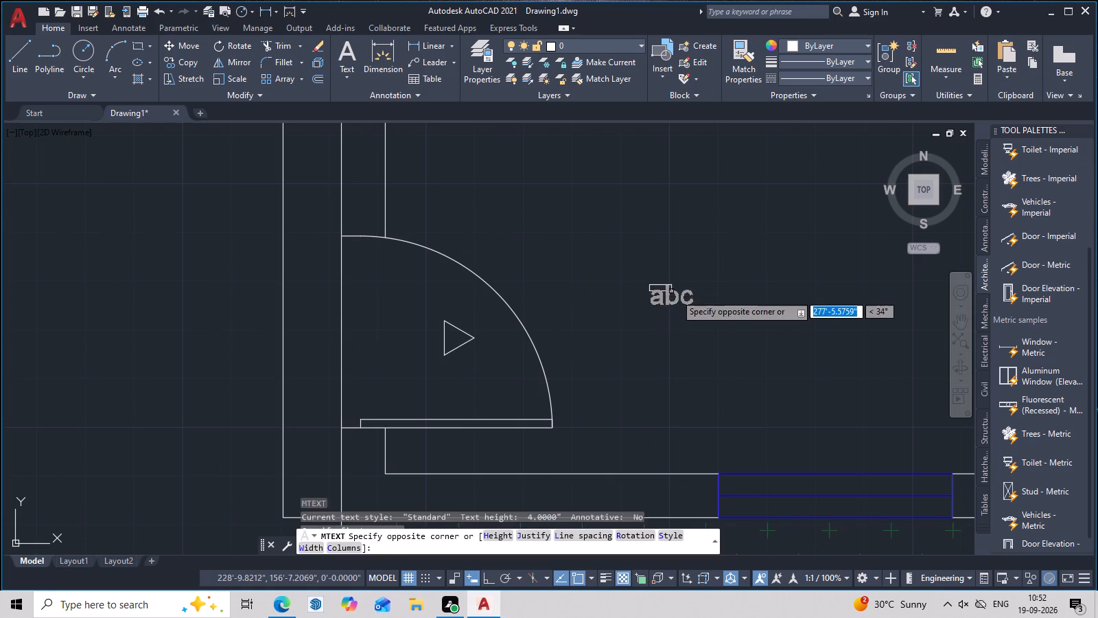
pyautogui.click(713, 310)
pyautogui.write('EN')
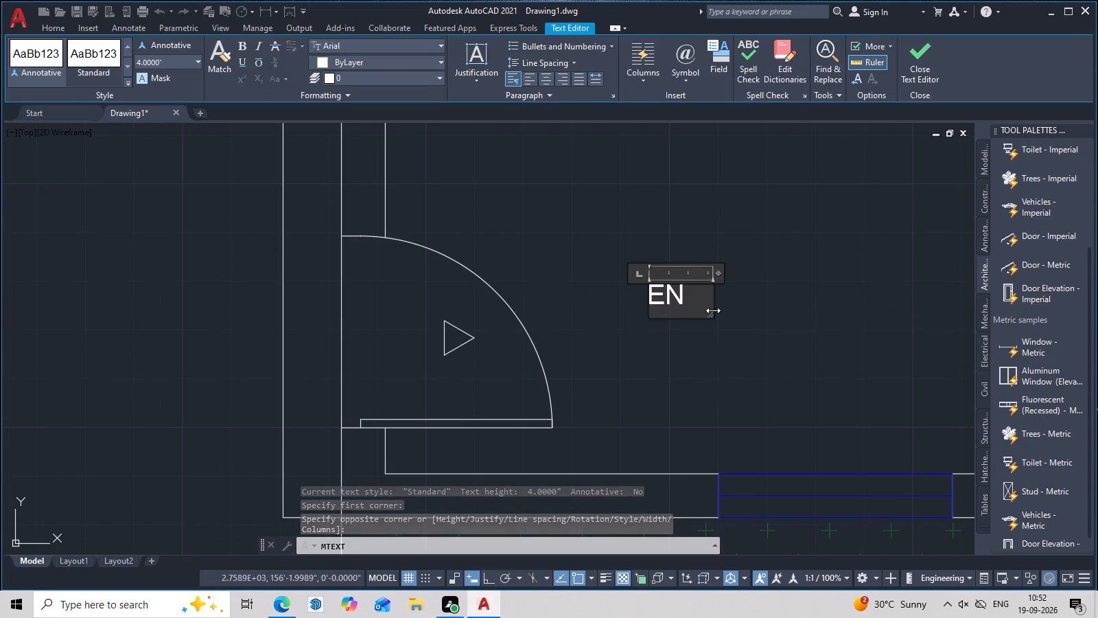
pyautogui.write('TRY')
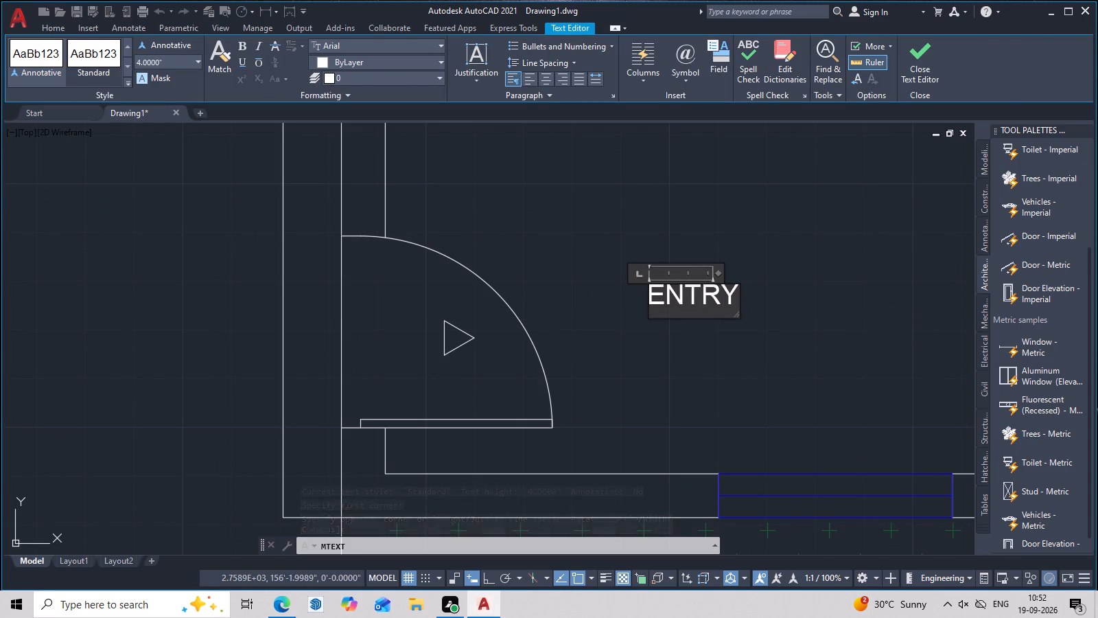
pyautogui.click(832, 297)
# Rotate the ENTRY text 90 degrees clockwise so it reads vertically downward, using ortho.
pyautogui.moveTo(750, 276); pyautogui.dragTo(699, 307)
pyautogui.click(666, 317)
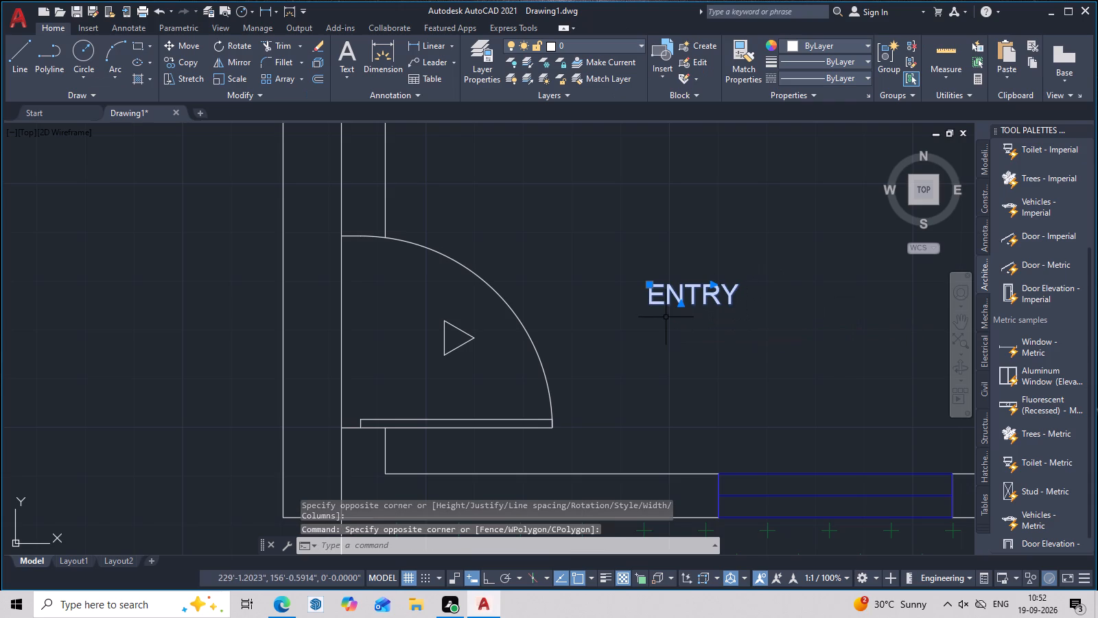
pyautogui.write('RO')
pyautogui.press('space')
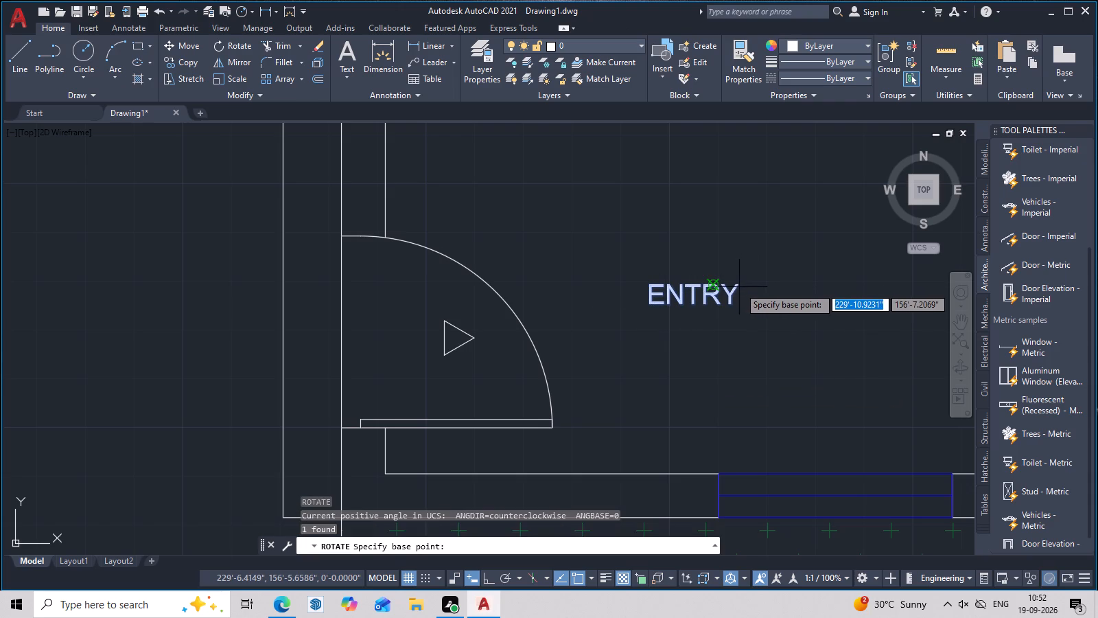
pyautogui.scroll(3, 736, 287)
pyautogui.click(736, 278)
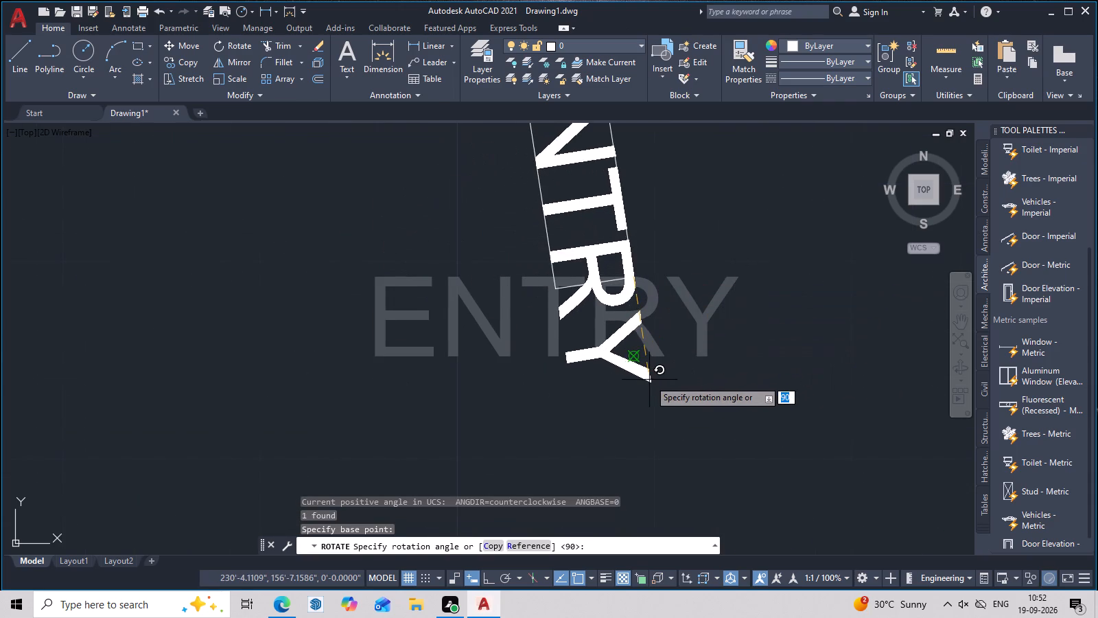
pyautogui.press('F8')
pyautogui.click(644, 378)
# Move the rotated ENTRY text into the entrance door swing, between the wall opening and the triangle, with ortho off.
pyautogui.moveTo(637, 255); pyautogui.dragTo(529, 339)
pyautogui.click(510, 355)
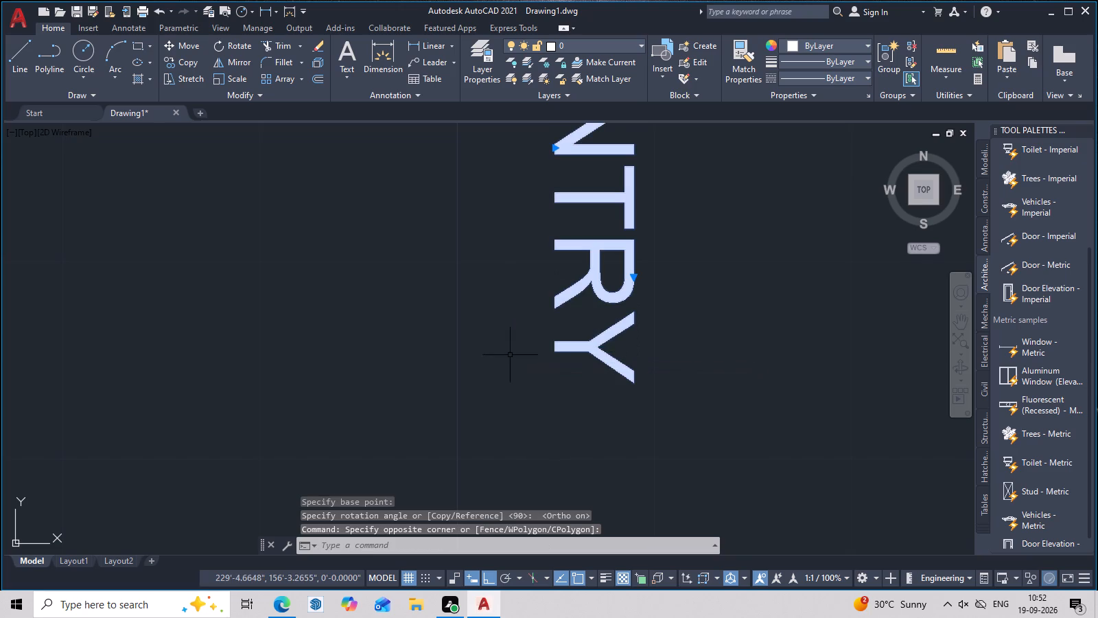
pyautogui.write('M')
pyautogui.press('space')
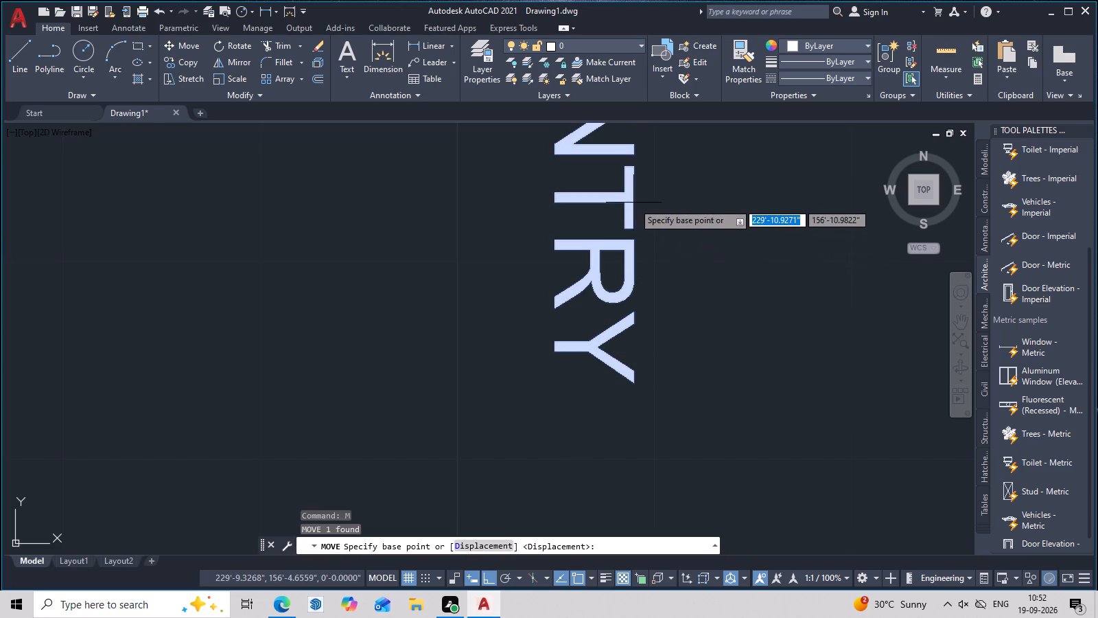
pyautogui.click(632, 194)
pyautogui.scroll(-3, 458, 342)
pyautogui.moveTo(480, 365); pyautogui.dragTo(828, 407, button='middle')
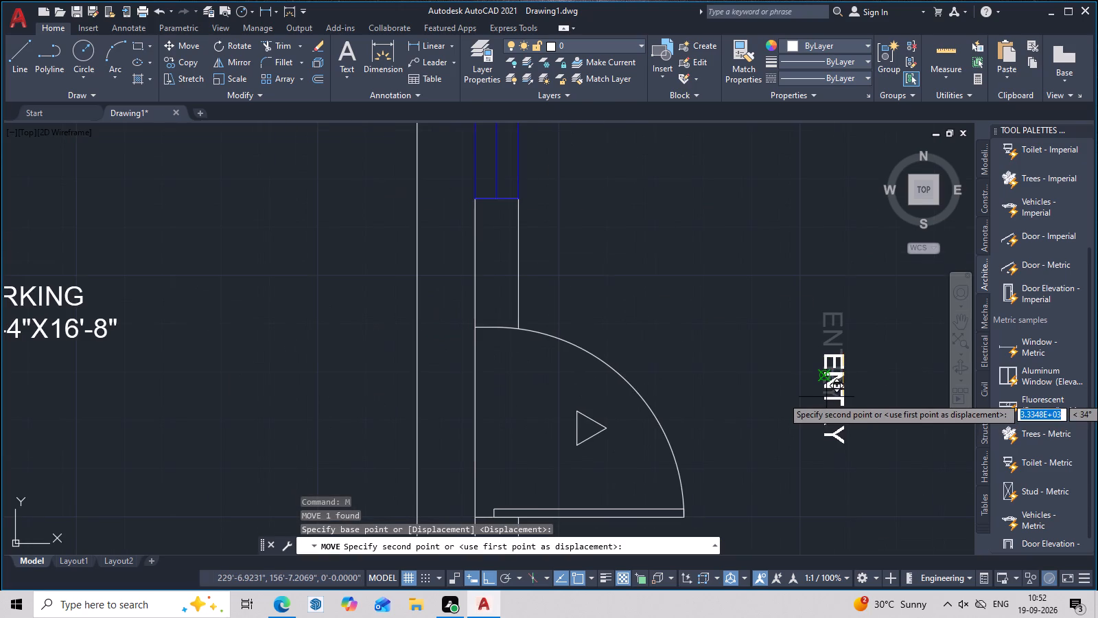
pyautogui.press('F8')
pyautogui.click(539, 437)
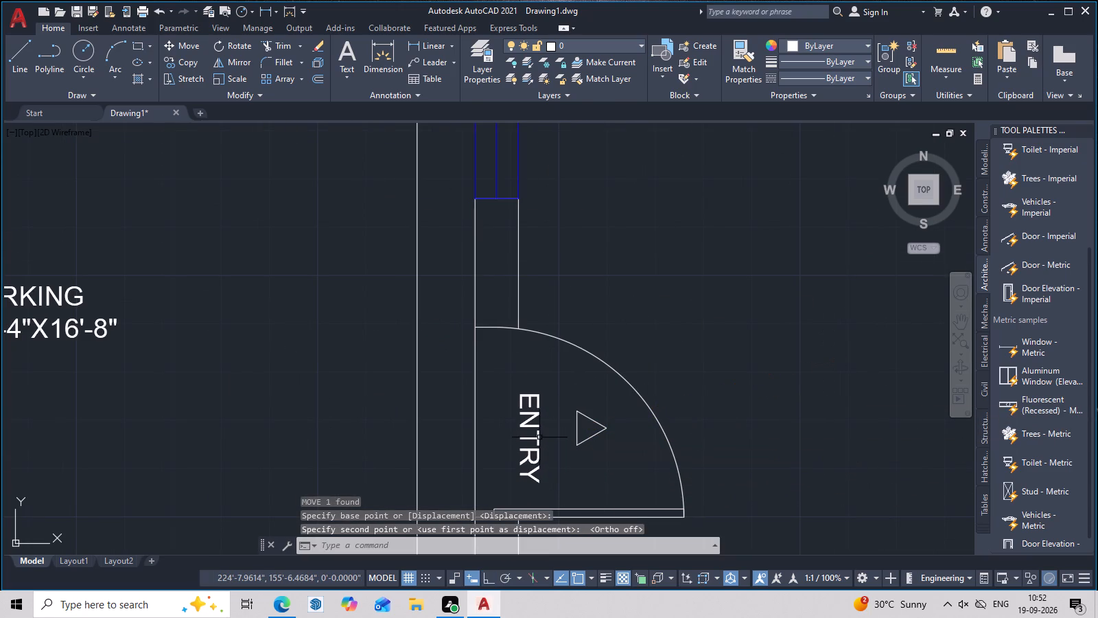
pyautogui.press('Escape')
# Fill the triangular entrance arrow inside the door swing with a solid hatch in ByLayer colour.
pyautogui.moveTo(721, 434); pyautogui.dragTo(744, 353, button='middle')
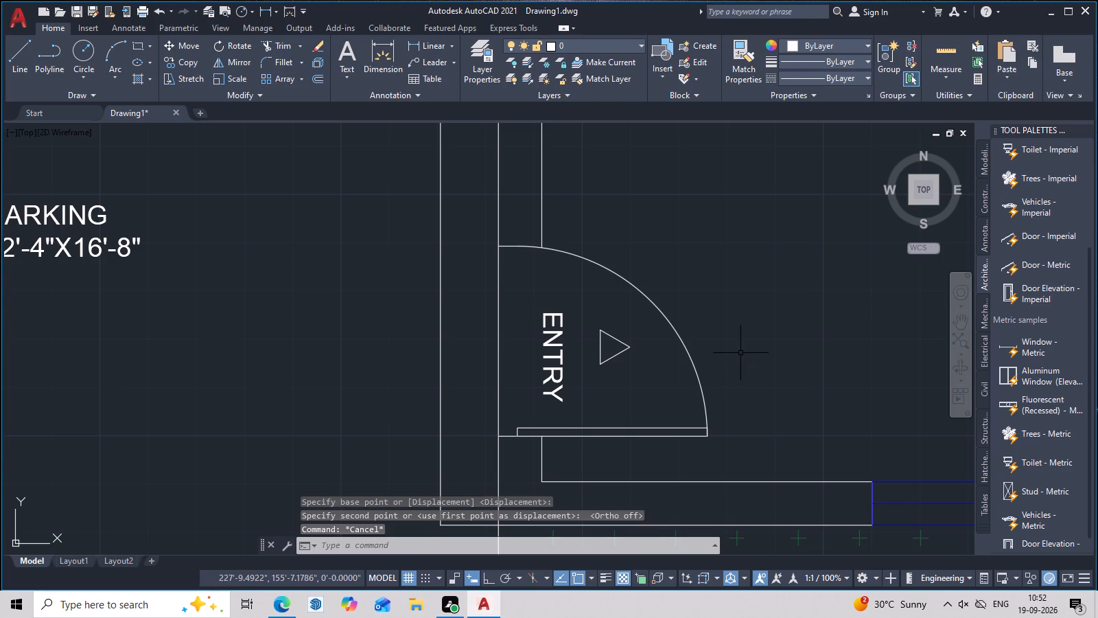
pyautogui.write('H')
pyautogui.press('space')
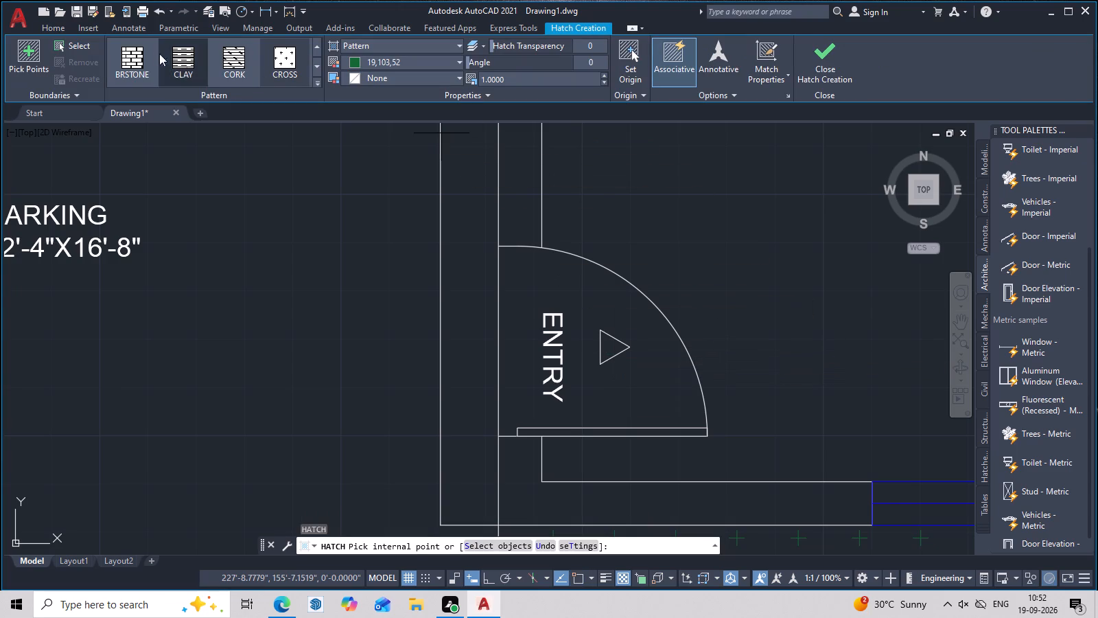
pyautogui.scroll(11, 165, 49)
pyautogui.click(143, 54)
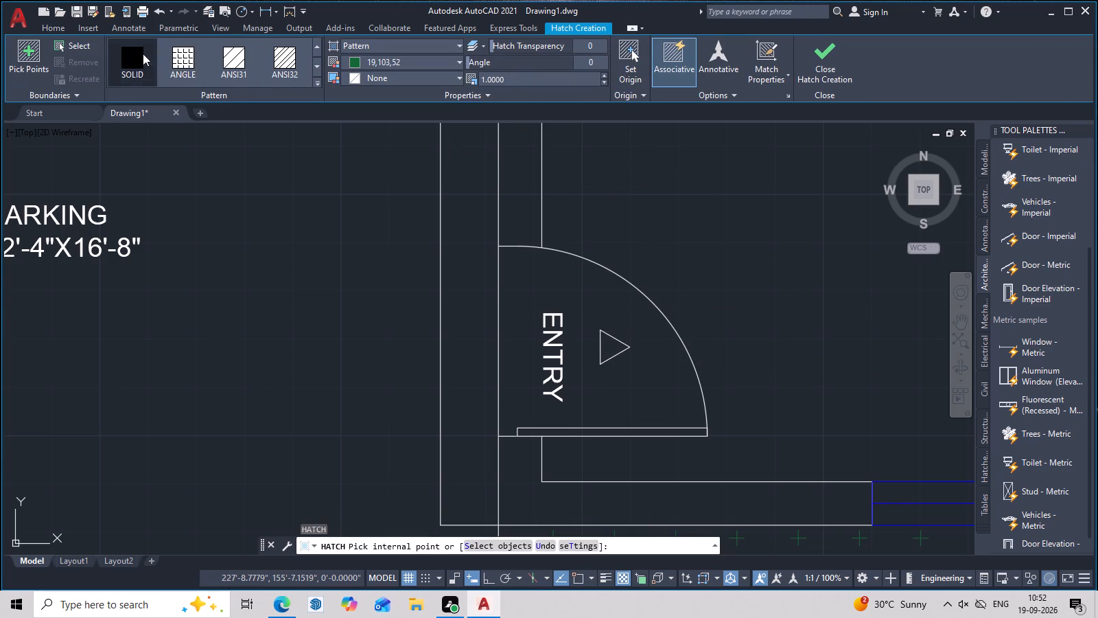
pyautogui.click(410, 62)
pyautogui.click(390, 79)
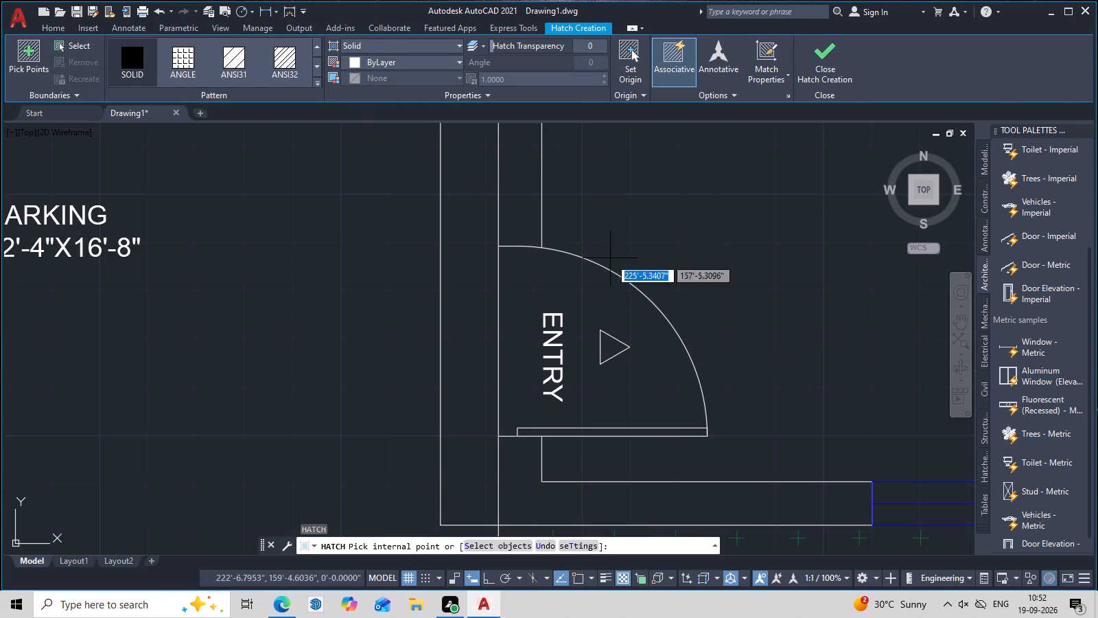
pyautogui.click(607, 350)
pyautogui.scroll(-2, 668, 347)
pyautogui.middleClick(713, 335)
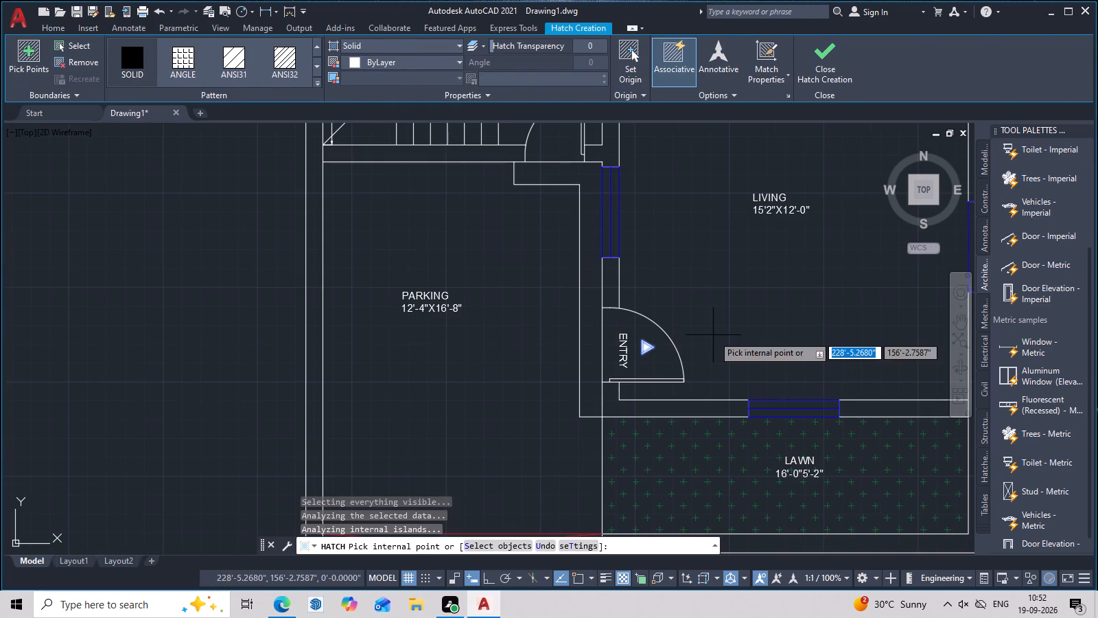
pyautogui.press('Escape')
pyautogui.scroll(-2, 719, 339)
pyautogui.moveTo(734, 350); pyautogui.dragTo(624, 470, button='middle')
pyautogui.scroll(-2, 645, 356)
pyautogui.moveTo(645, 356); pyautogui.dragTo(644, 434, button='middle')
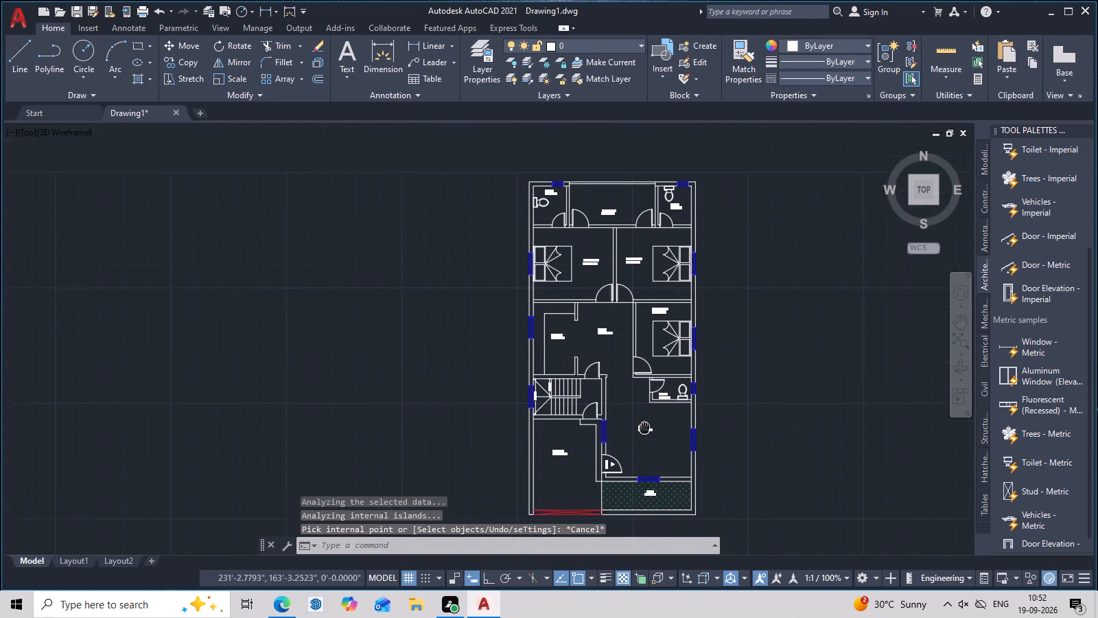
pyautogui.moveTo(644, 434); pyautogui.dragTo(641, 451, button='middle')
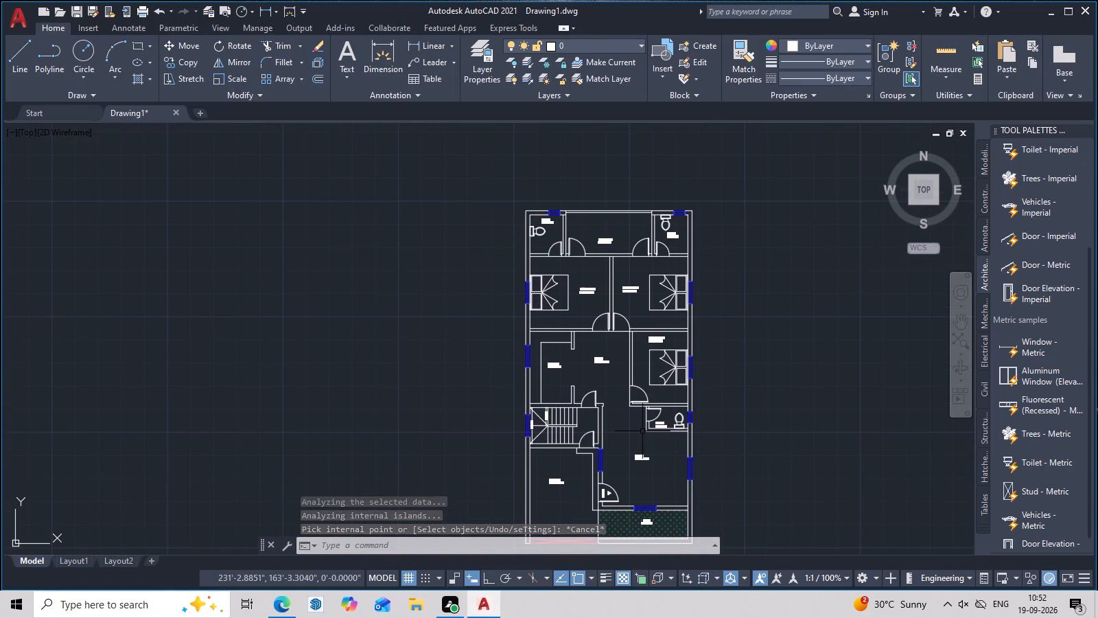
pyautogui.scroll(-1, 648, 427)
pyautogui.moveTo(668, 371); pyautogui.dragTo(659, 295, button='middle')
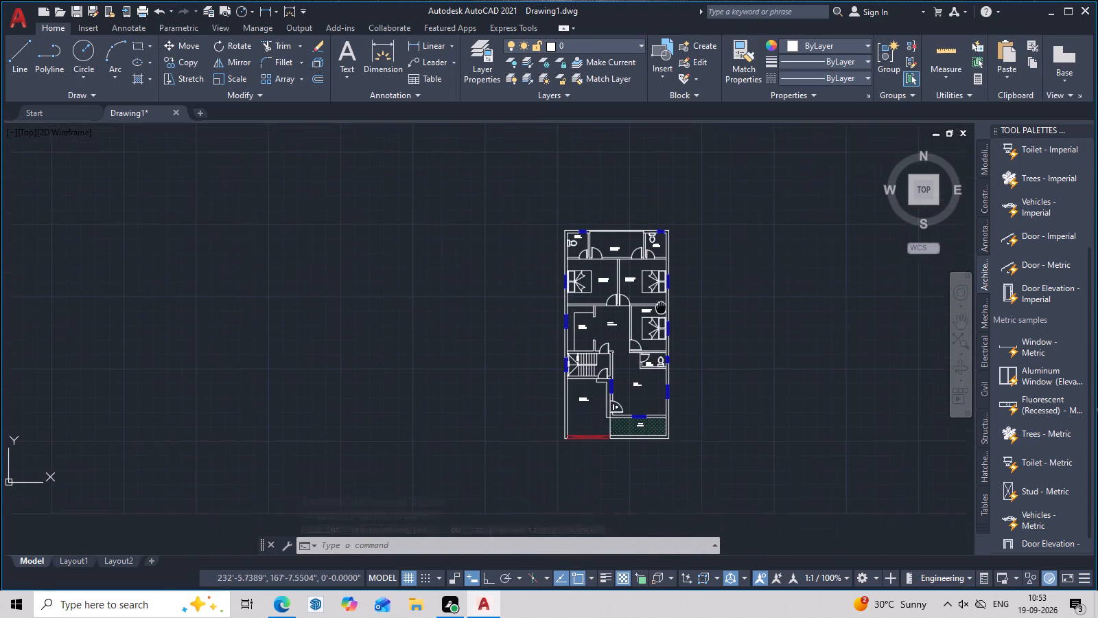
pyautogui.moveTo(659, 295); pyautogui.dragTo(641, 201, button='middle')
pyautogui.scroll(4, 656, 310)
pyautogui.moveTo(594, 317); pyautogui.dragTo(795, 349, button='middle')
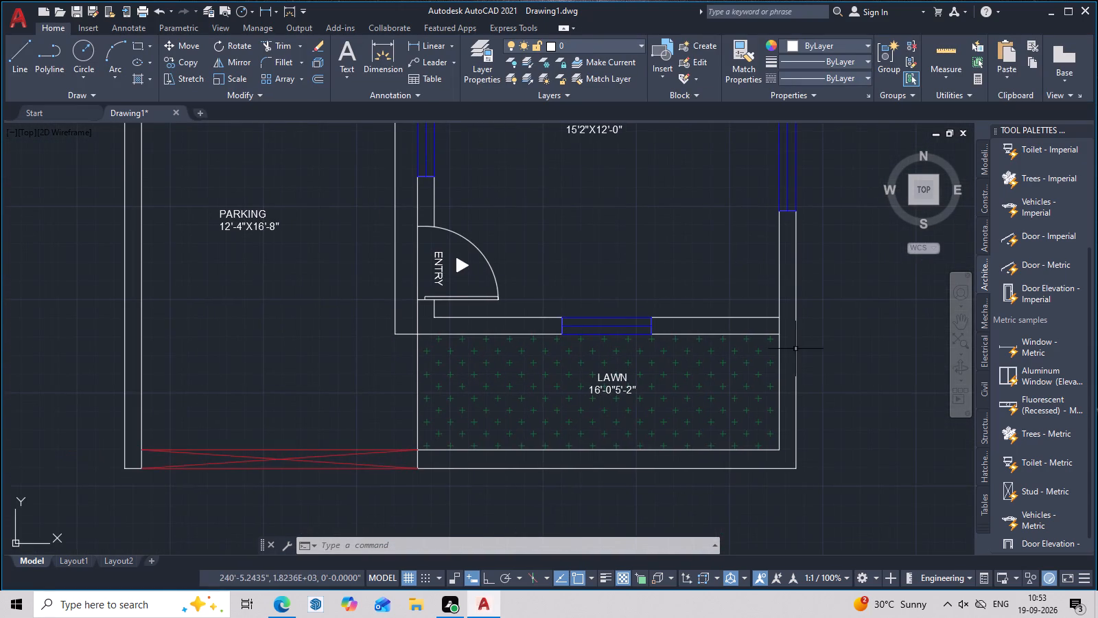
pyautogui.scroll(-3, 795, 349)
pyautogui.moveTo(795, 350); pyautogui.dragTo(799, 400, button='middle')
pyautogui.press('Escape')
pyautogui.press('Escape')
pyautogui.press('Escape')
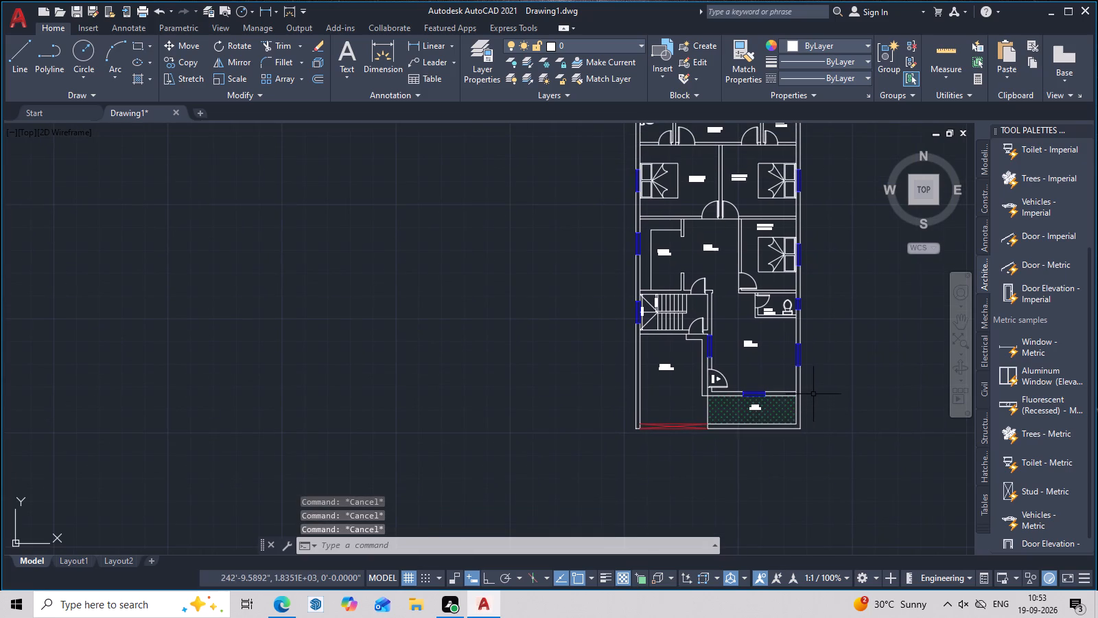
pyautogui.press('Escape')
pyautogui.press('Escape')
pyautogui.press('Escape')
# With a solid hatch in index colour 251, fill the outer wall around the lawn and the east wall segment between the living and toilet windows.
pyautogui.scroll(2, 771, 404)
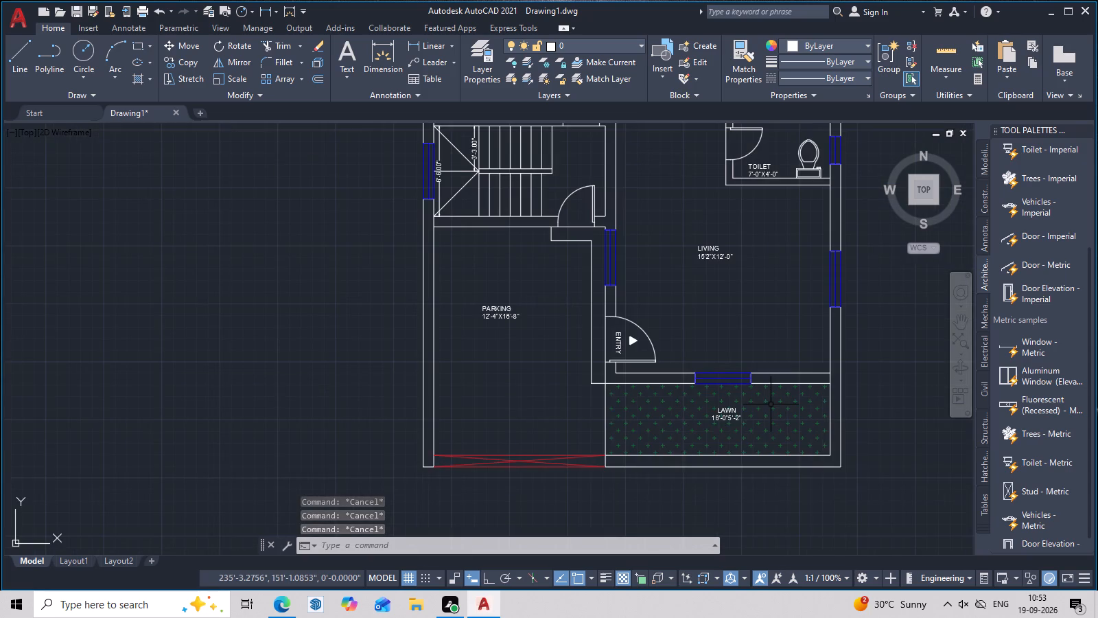
pyautogui.moveTo(771, 404); pyautogui.dragTo(733, 342, button='middle')
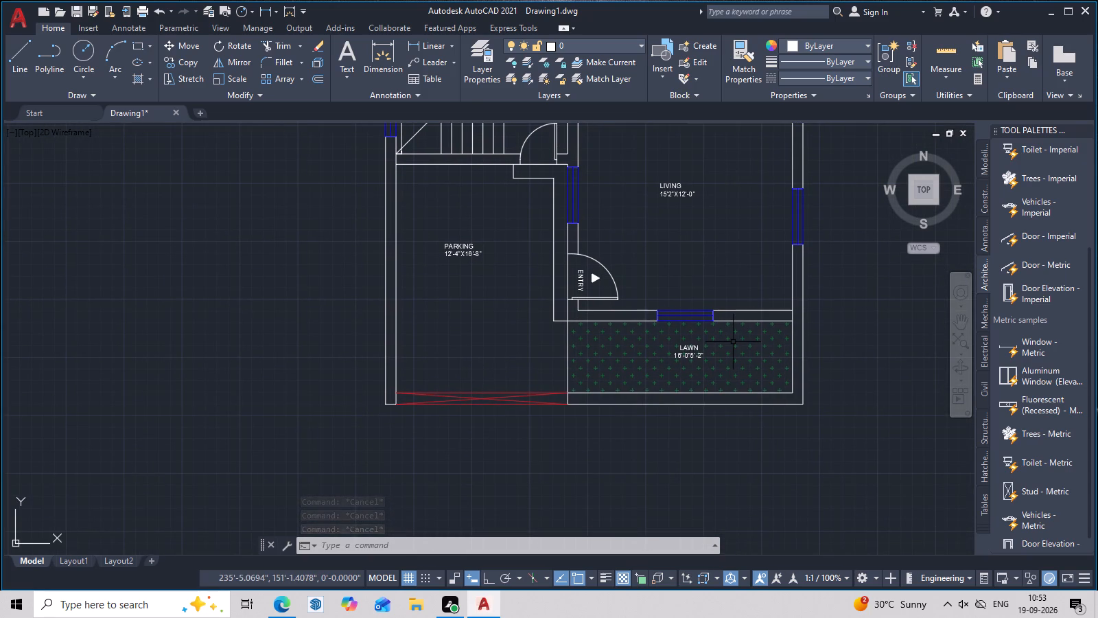
pyautogui.moveTo(733, 342); pyautogui.dragTo(712, 293, button='middle')
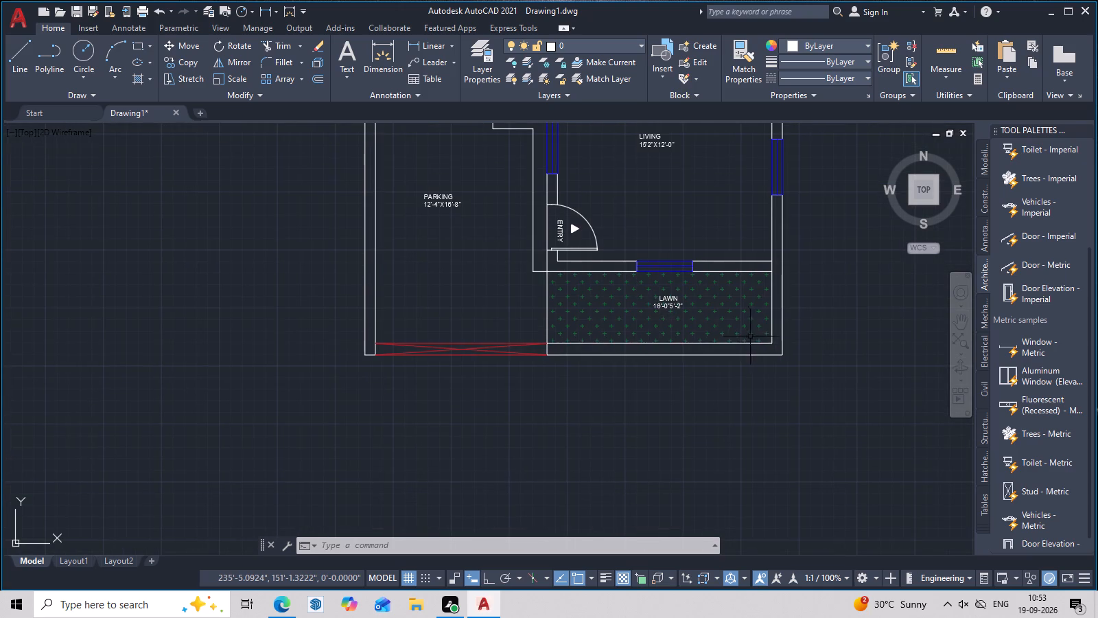
pyautogui.press('Escape')
pyautogui.write('H')
pyautogui.press('space')
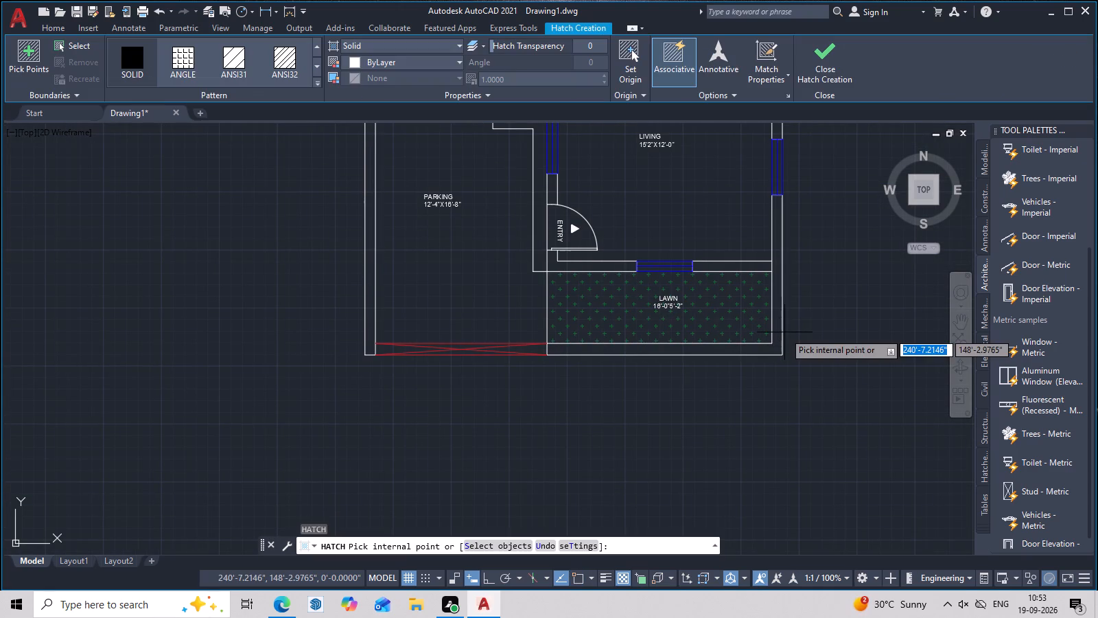
pyautogui.click(441, 60)
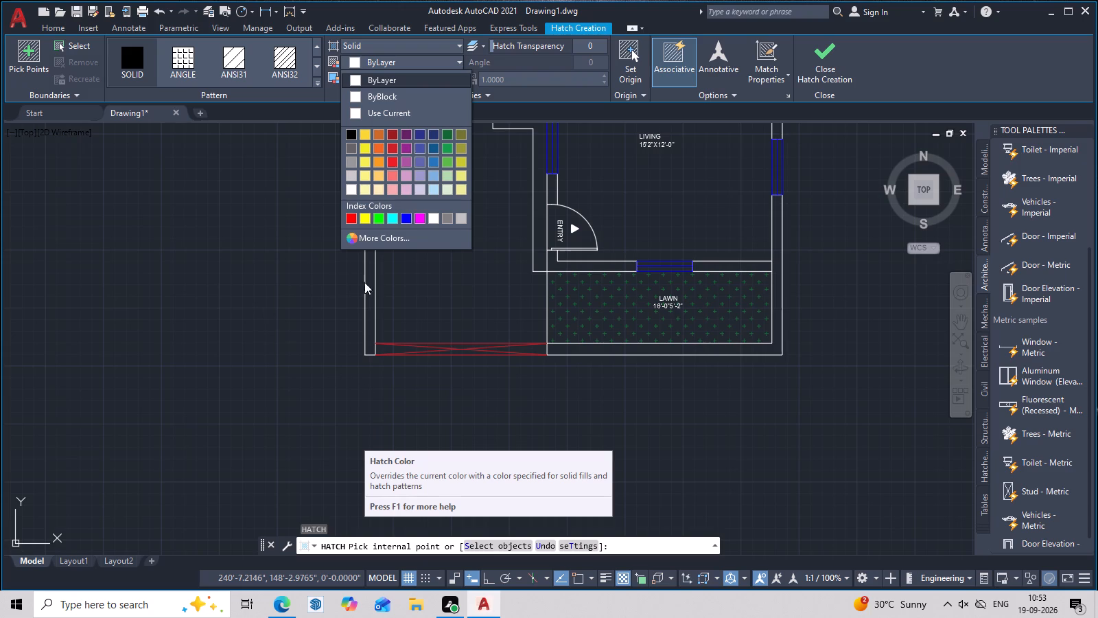
pyautogui.click(434, 237)
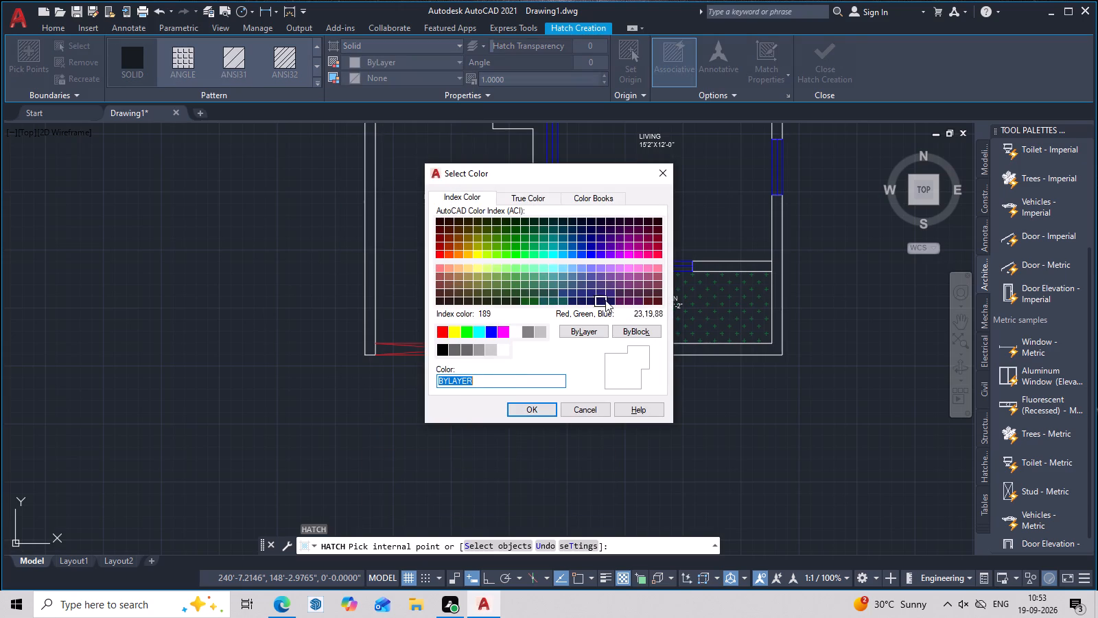
pyautogui.scroll(2, 644, 243)
pyautogui.click(456, 347)
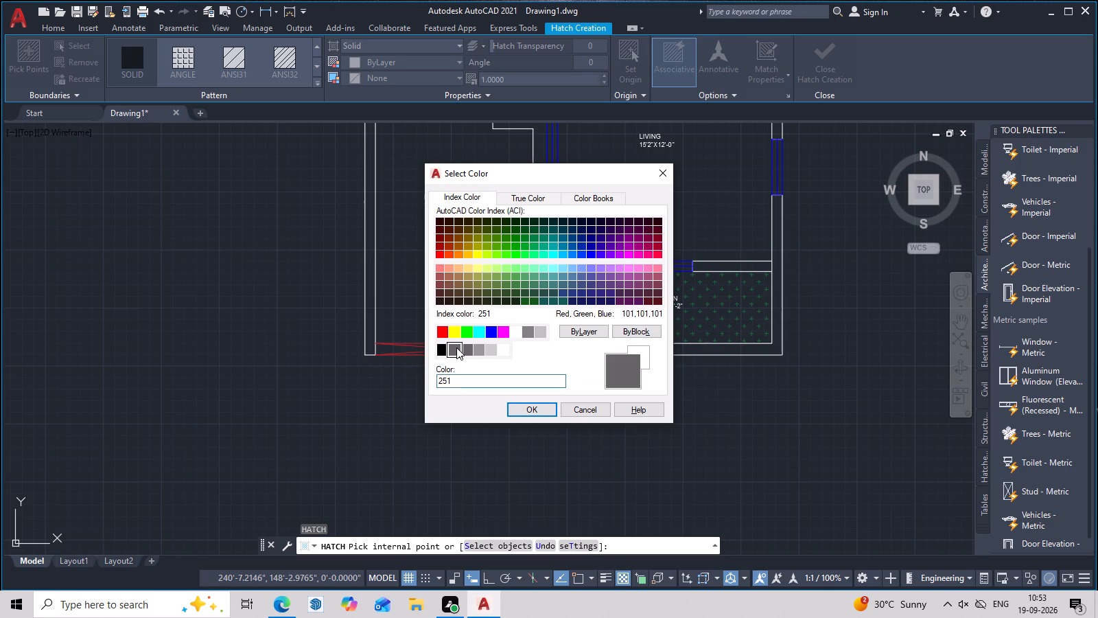
pyautogui.click(541, 412)
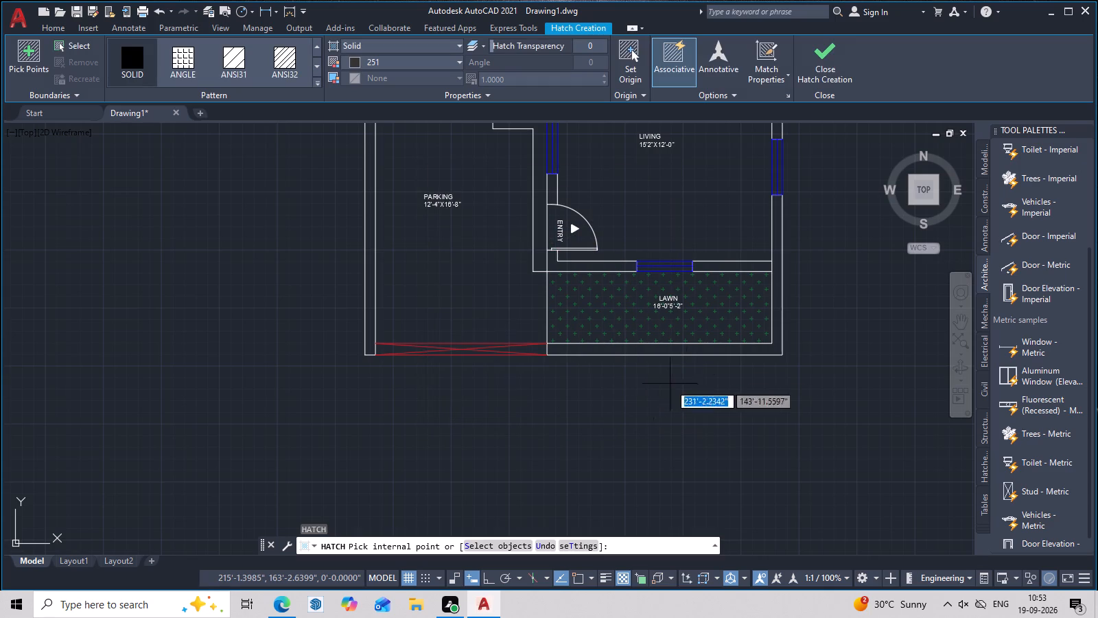
pyautogui.click(709, 351)
pyautogui.scroll(-2, 791, 358)
pyautogui.moveTo(791, 358); pyautogui.dragTo(730, 507, button='middle')
pyautogui.scroll(2, 720, 344)
pyautogui.click(719, 343)
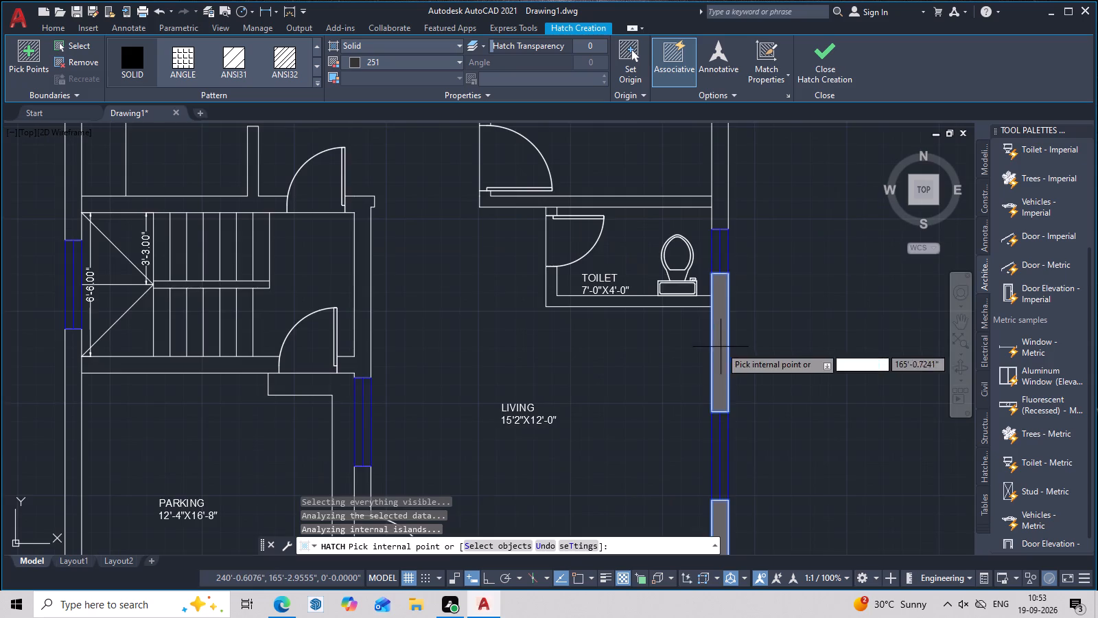
# Add to the hatch the living–lawn wall on both sides of its window and the wall segment between the entrance door and parking-side window.
pyautogui.scroll(-3, 723, 360)
pyautogui.moveTo(748, 424); pyautogui.dragTo(751, 375, button='middle')
pyautogui.scroll(2, 714, 425)
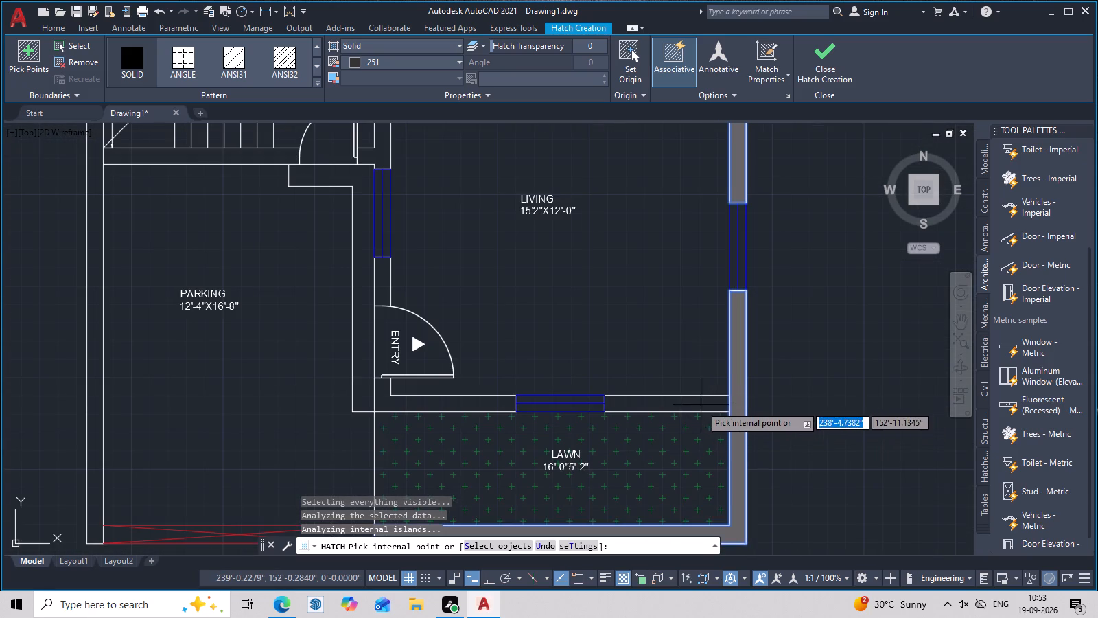
pyautogui.click(701, 405)
pyautogui.click(492, 402)
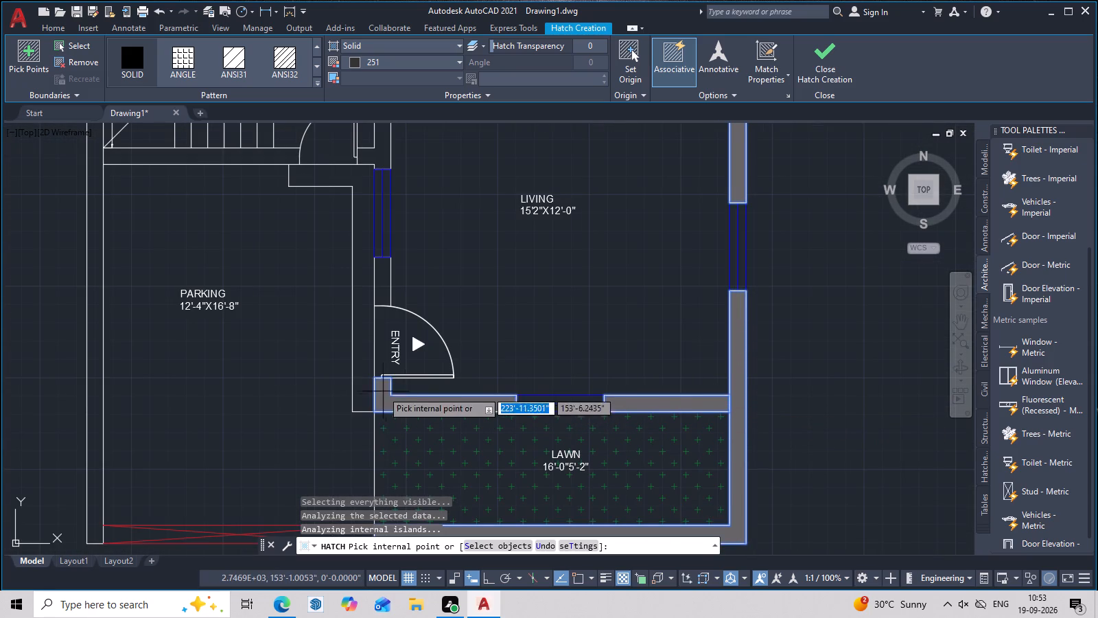
pyautogui.click(381, 273)
# Add the staircase–living wall, the staircase–parking wall and the outer west wall of the parking to the hatch, and finish it.
pyautogui.scroll(-2, 451, 304)
pyautogui.moveTo(485, 319); pyautogui.dragTo(513, 427, button='middle')
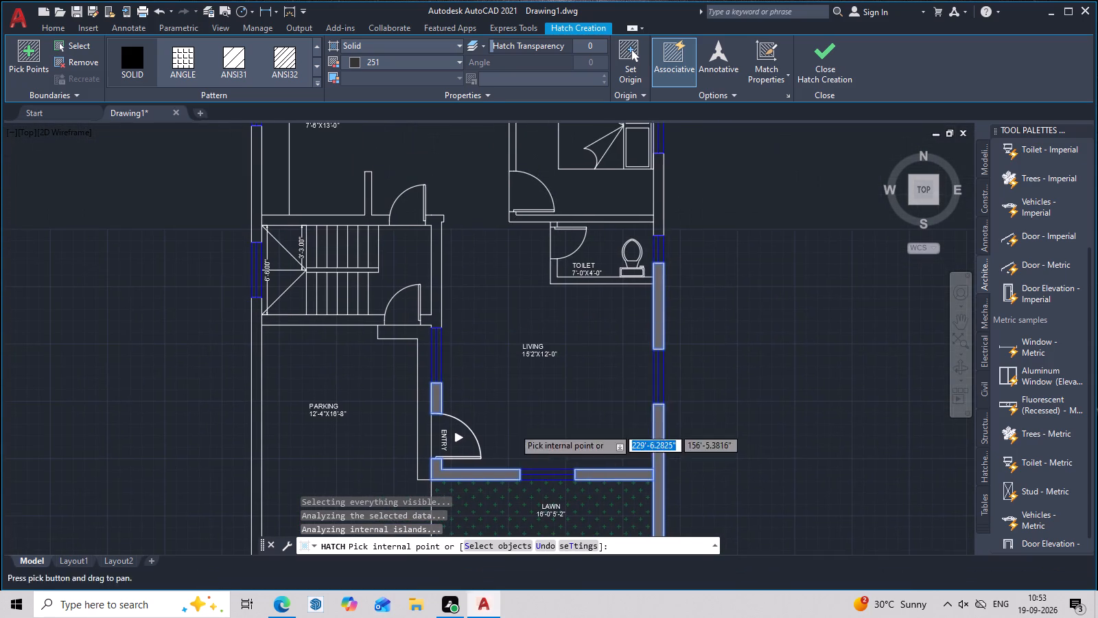
pyautogui.click(435, 294)
pyautogui.scroll(-1, 471, 322)
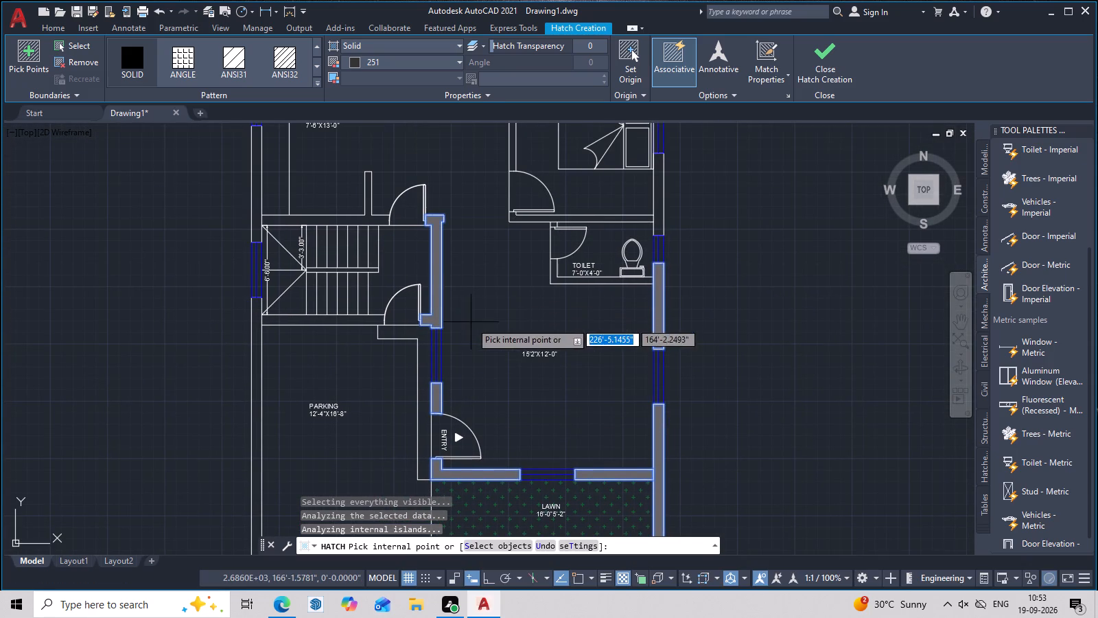
pyautogui.moveTo(495, 370); pyautogui.dragTo(521, 427, button='middle')
pyautogui.scroll(2, 414, 381)
pyautogui.click(411, 377)
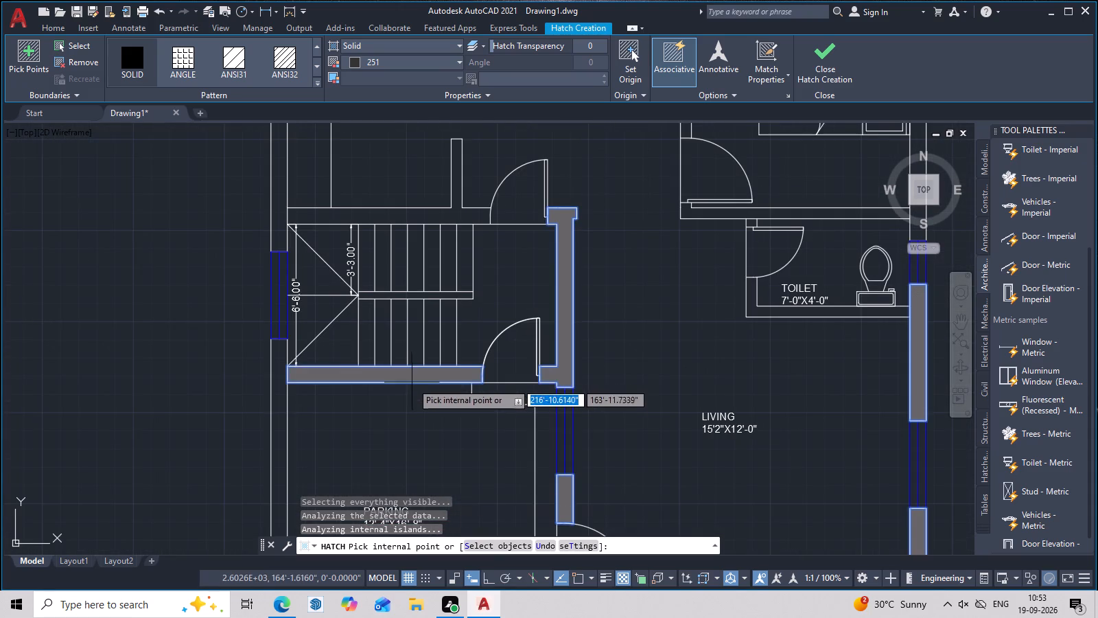
pyautogui.moveTo(433, 396); pyautogui.dragTo(558, 352, button='middle')
pyautogui.click(406, 389)
pyautogui.scroll(-2, 425, 389)
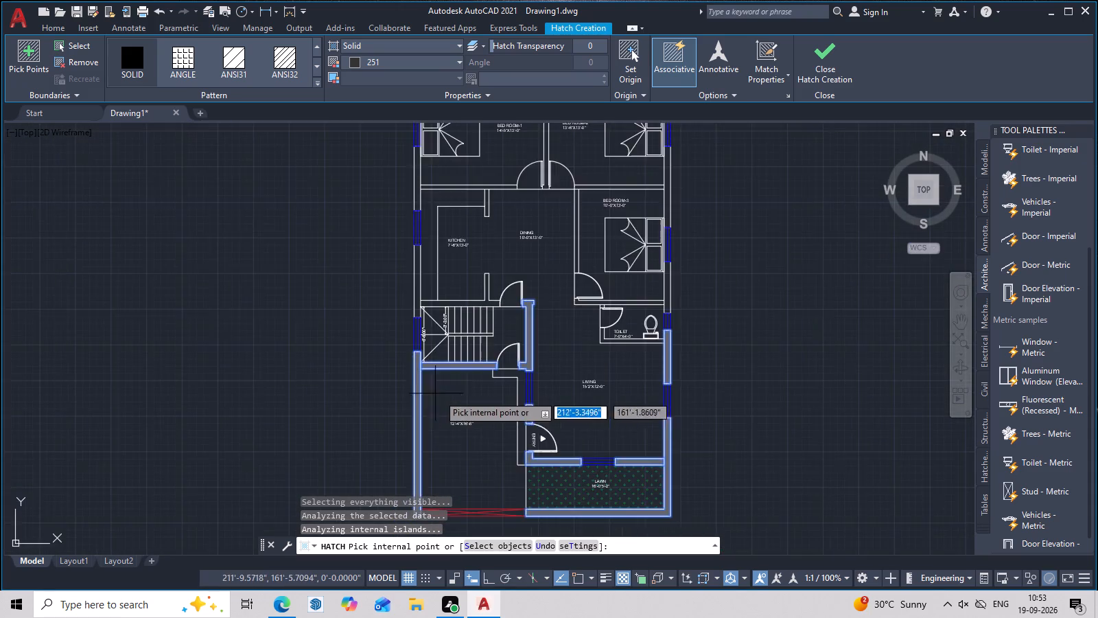
pyautogui.scroll(-2, 471, 420)
pyautogui.scroll(3, 550, 309)
pyautogui.moveTo(587, 382); pyautogui.dragTo(587, 352, button='middle')
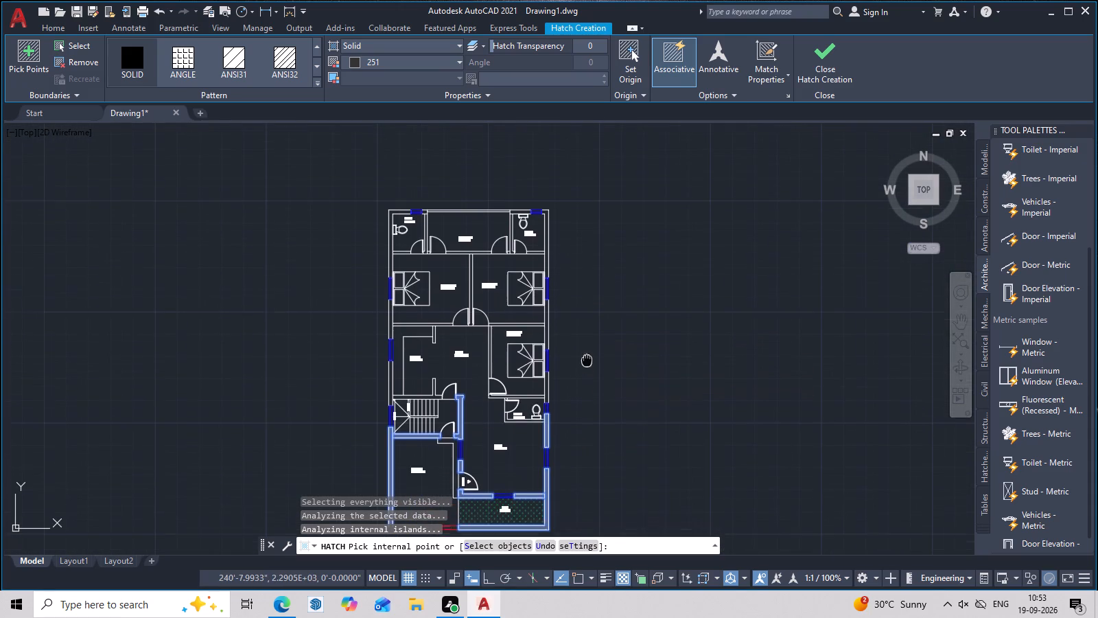
pyautogui.moveTo(587, 352); pyautogui.dragTo(587, 344, button='middle')
pyautogui.press('space')
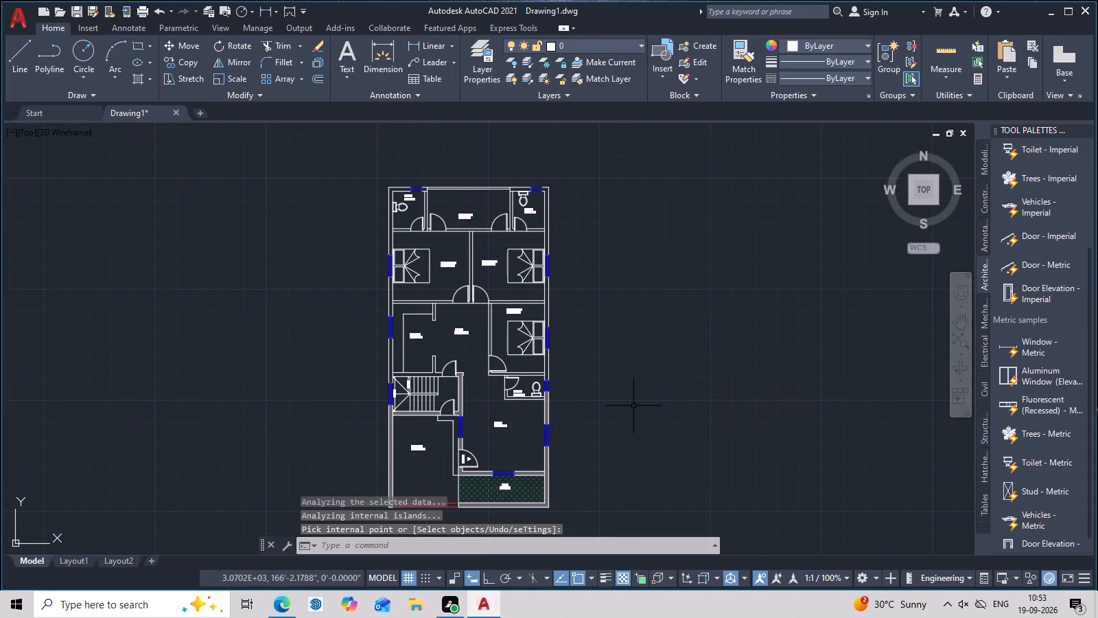
# Start another solid hatch in colour 251 on the east wall between the Bed Room-3 and toilet windows and the Bed Room-3–toilet partition.
pyautogui.write('H')
pyautogui.press('space')
pyautogui.scroll(2, 570, 370)
pyautogui.moveTo(541, 370); pyautogui.dragTo(552, 374, button='middle')
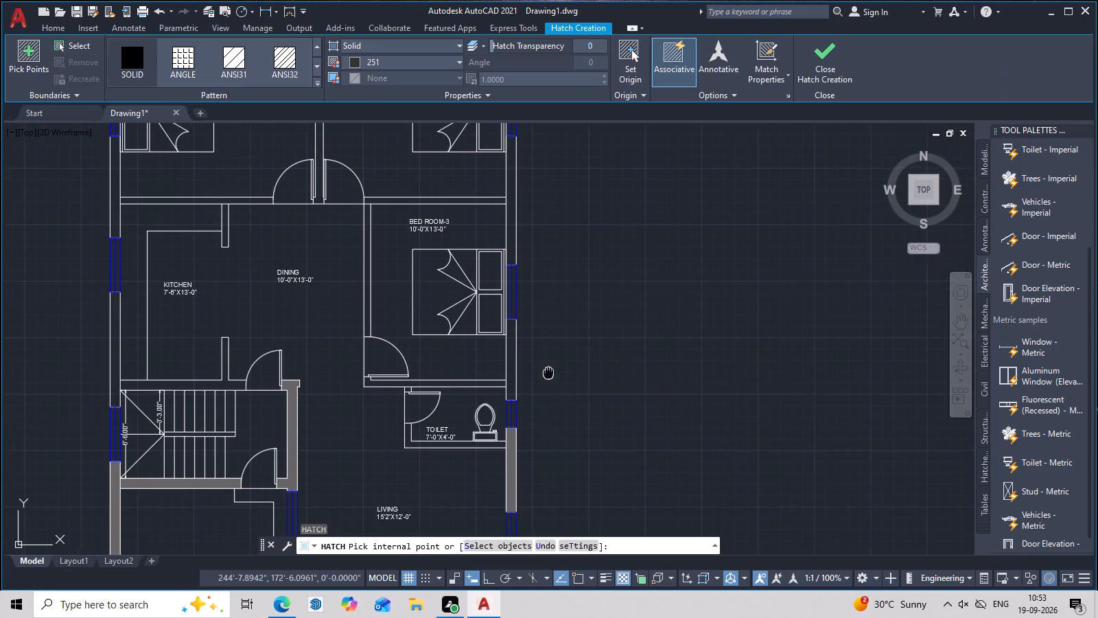
pyautogui.moveTo(552, 374); pyautogui.dragTo(596, 396, button='middle')
pyautogui.scroll(2, 579, 396)
pyautogui.click(533, 396)
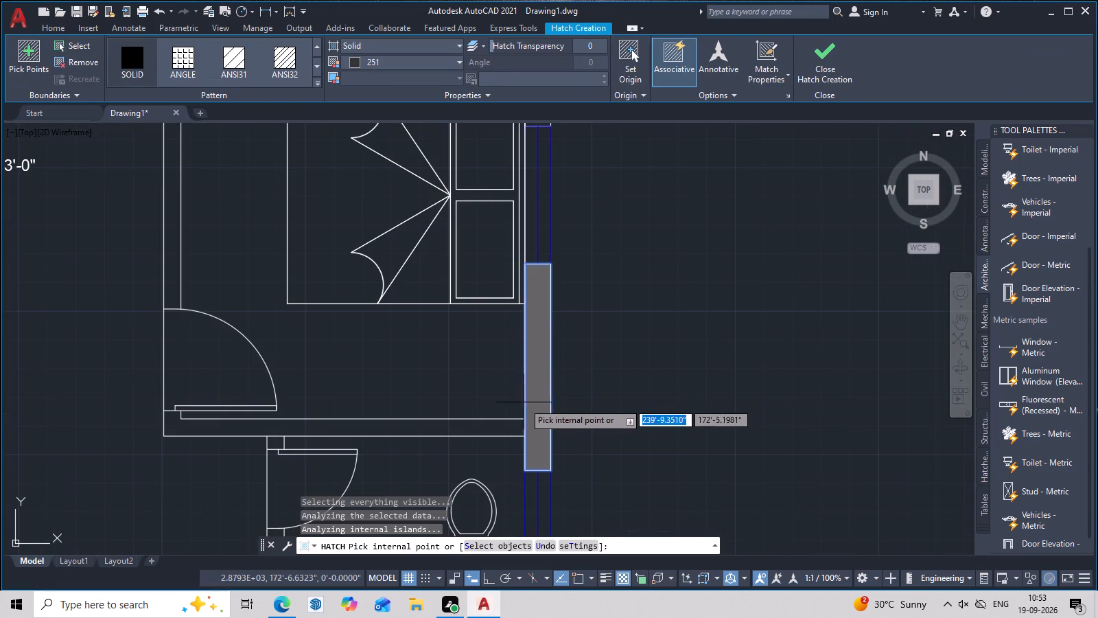
pyautogui.click(487, 427)
pyautogui.scroll(-3, 606, 411)
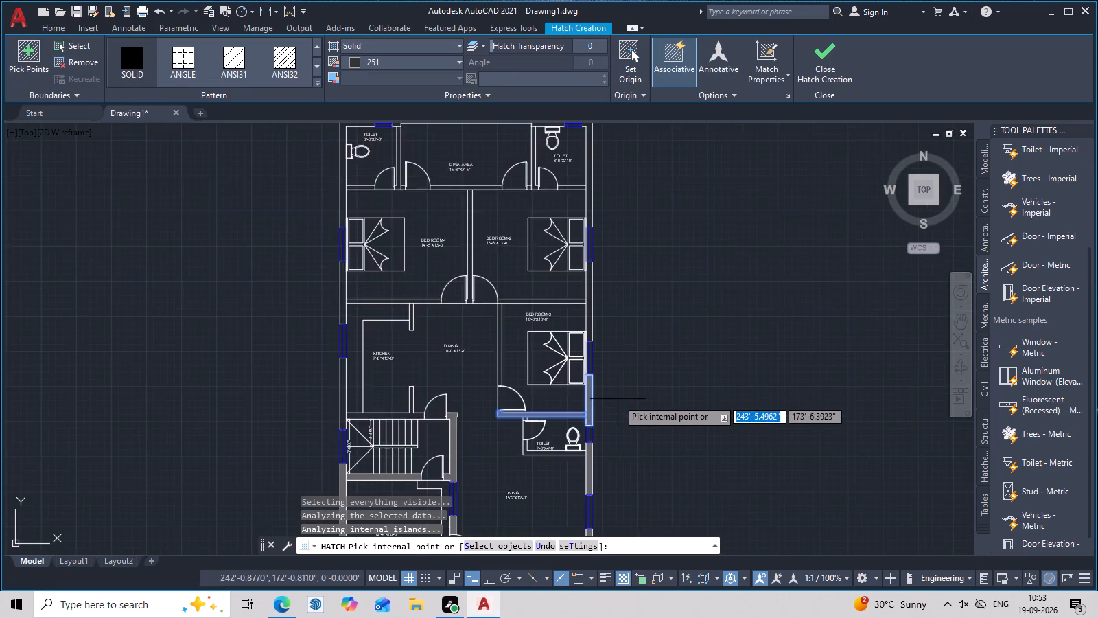
# Add to the hatch the east wall between the Bed Room-2 and Bed Room-3 windows, the Bed Room-2–Bed Room-3 wall and the Bed Room-3–dining wall.
pyautogui.scroll(-2, 618, 399)
pyautogui.moveTo(618, 398); pyautogui.dragTo(628, 447, button='middle')
pyautogui.scroll(3, 625, 421)
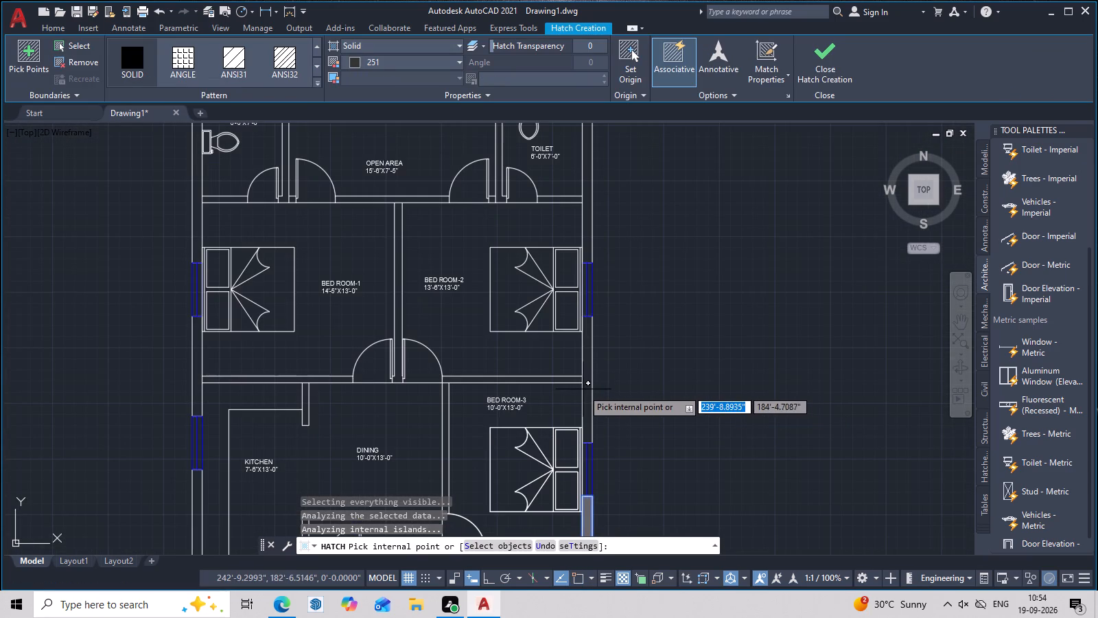
pyautogui.click(585, 389)
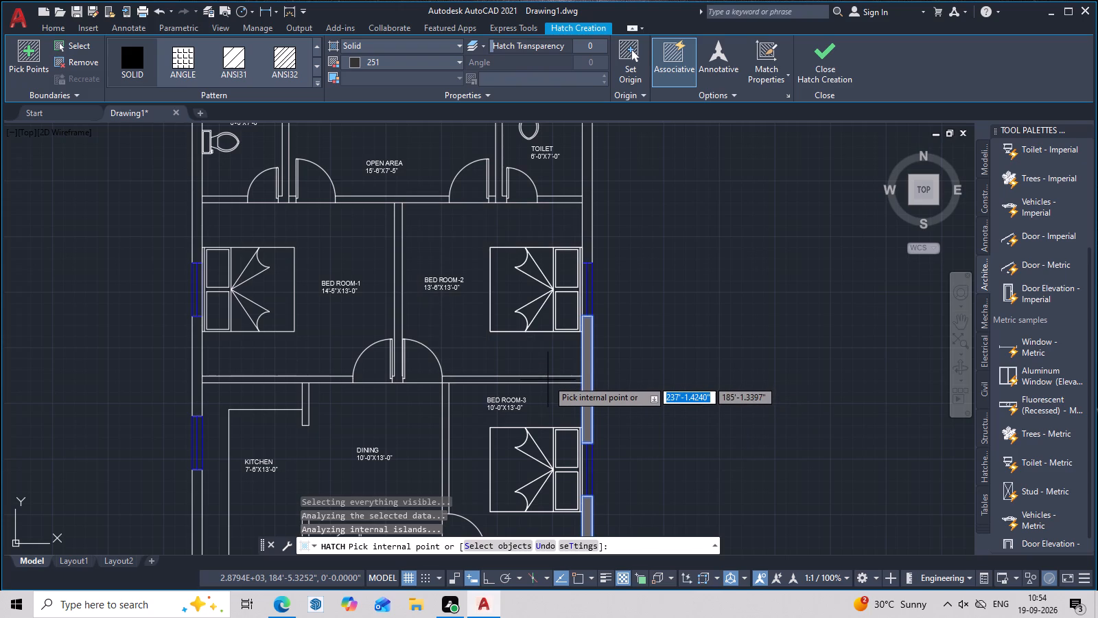
pyautogui.scroll(2, 548, 380)
pyautogui.click(548, 380)
pyautogui.scroll(-3, 548, 380)
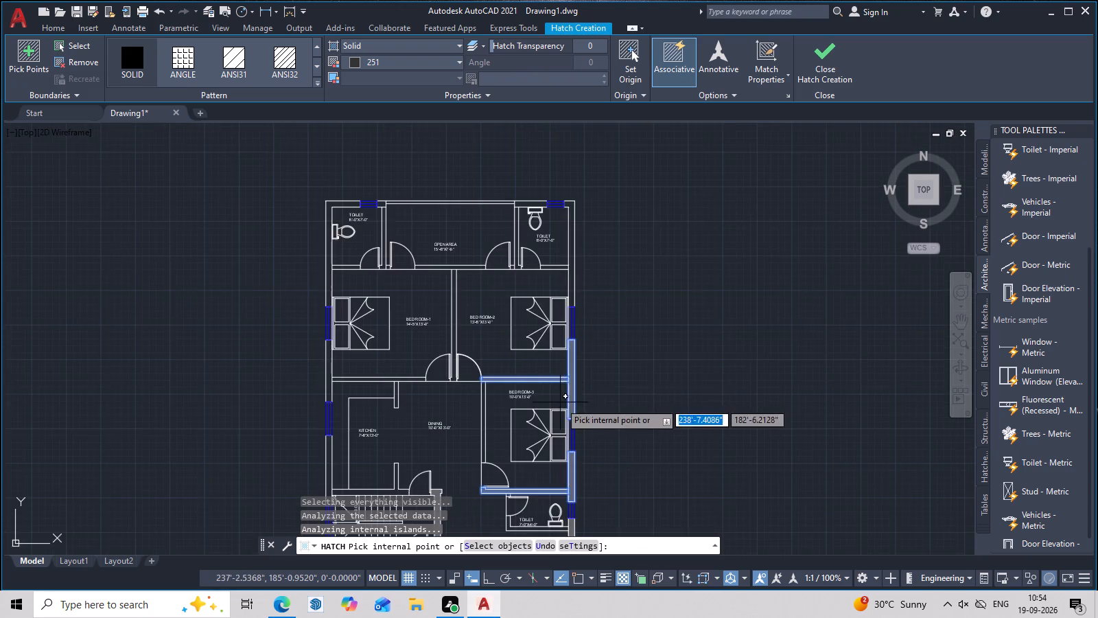
pyautogui.moveTo(560, 402); pyautogui.dragTo(576, 354, button='middle')
pyautogui.scroll(2, 498, 380)
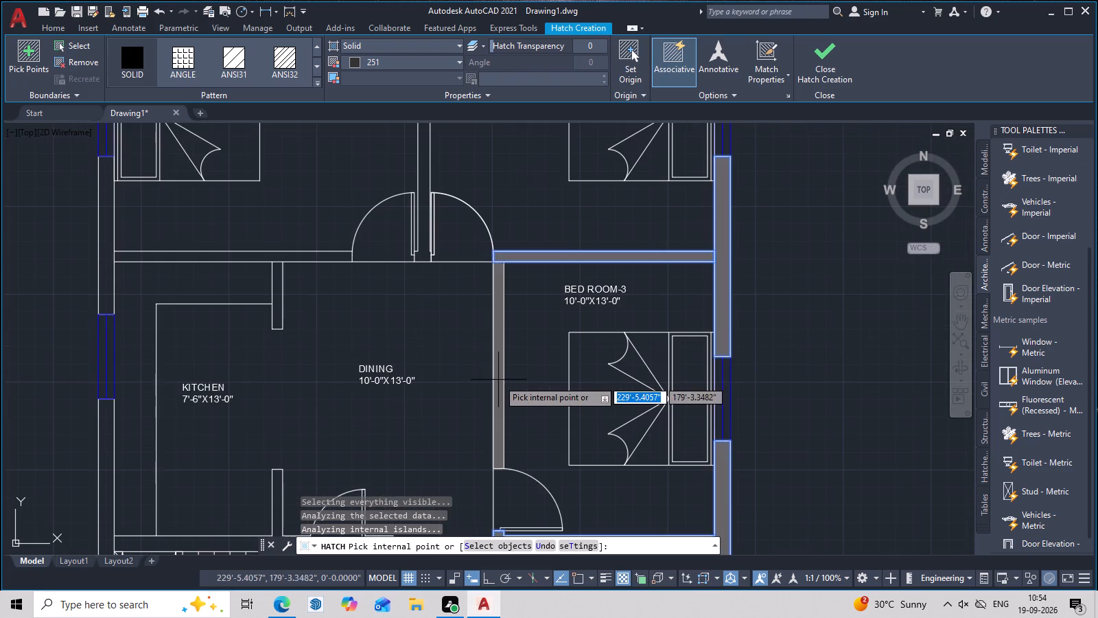
pyautogui.click(498, 380)
# Add to the hatch the kitchen–staircase wall with its short kitchen–dining stub, and the west wall between the kitchen and staircase windows.
pyautogui.scroll(-2, 504, 380)
pyautogui.moveTo(530, 400); pyautogui.dragTo(627, 382, button='middle')
pyautogui.scroll(2, 513, 411)
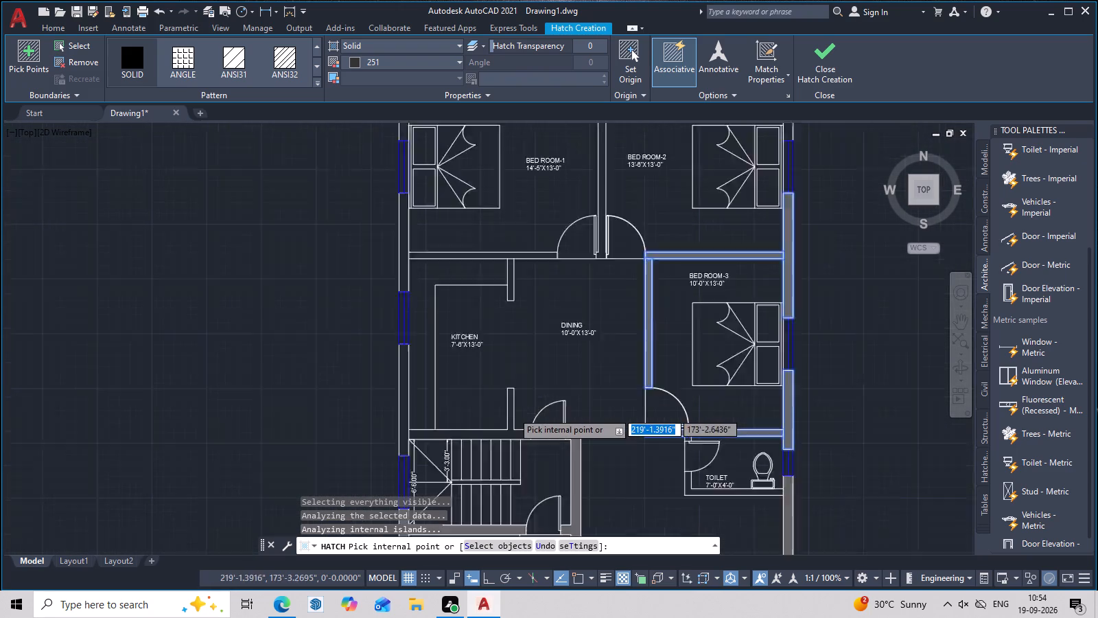
pyautogui.click(507, 420)
pyautogui.scroll(-2, 527, 420)
pyautogui.moveTo(555, 420); pyautogui.dragTo(629, 472, button='middle')
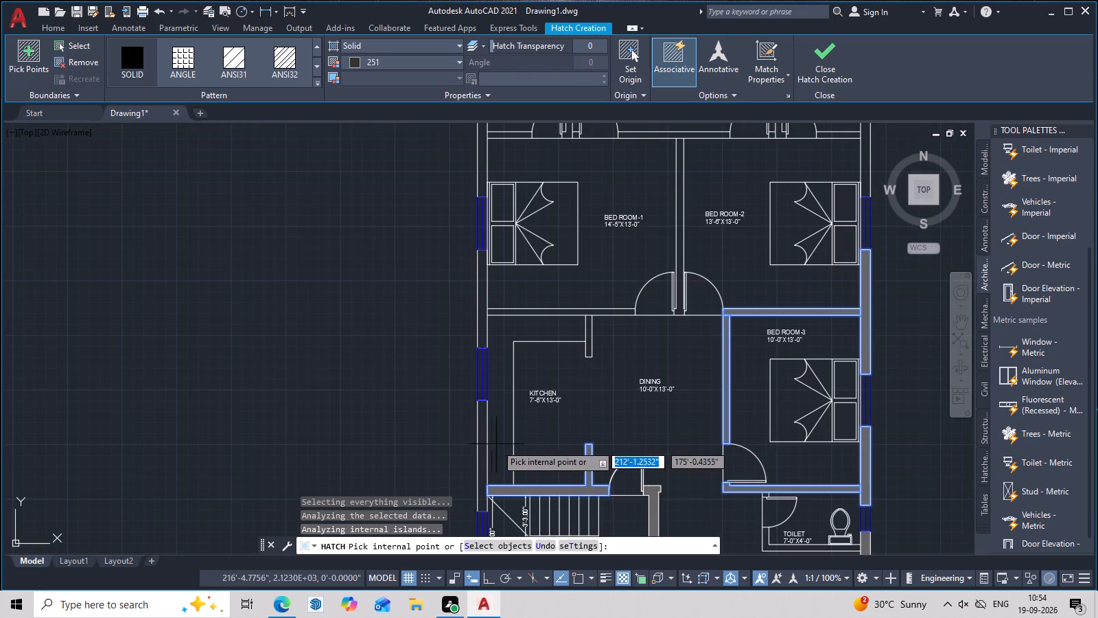
pyautogui.click(482, 446)
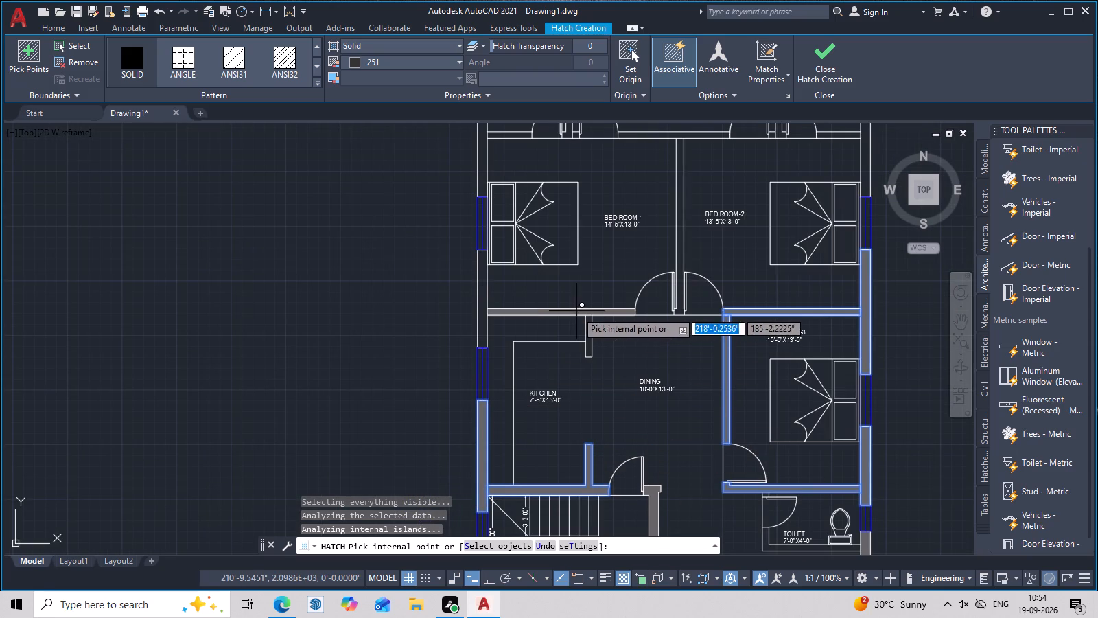
# Add the Bed Room-1–kitchen wall, the kitchen's north stub and the west wall between the Bed Room-1 and kitchen windows, and finish the hatch.
pyautogui.click(576, 311)
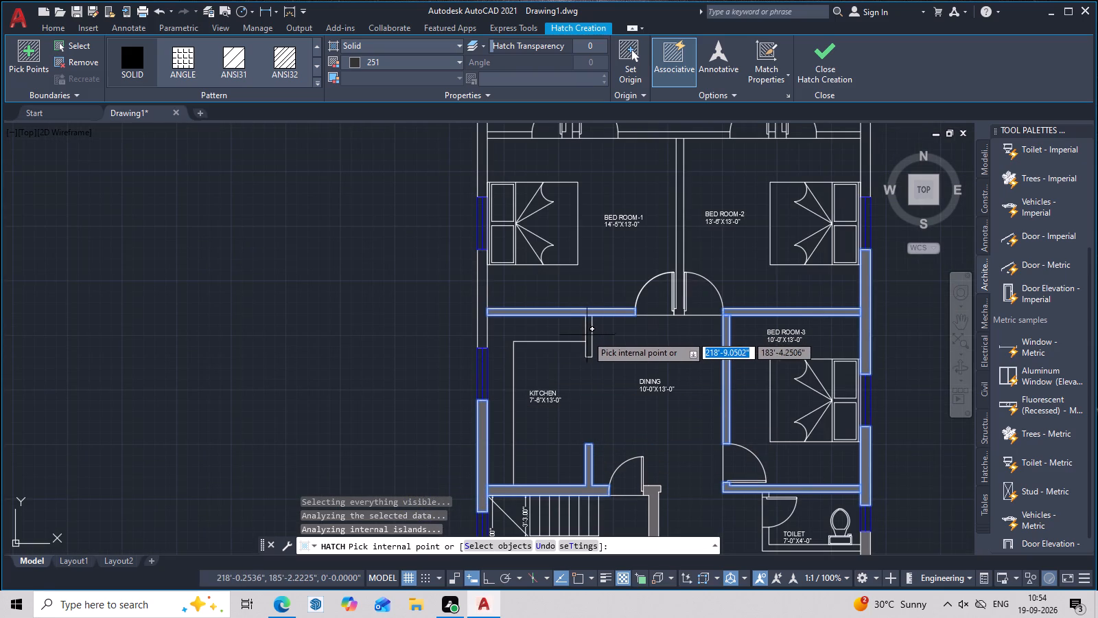
pyautogui.click(590, 333)
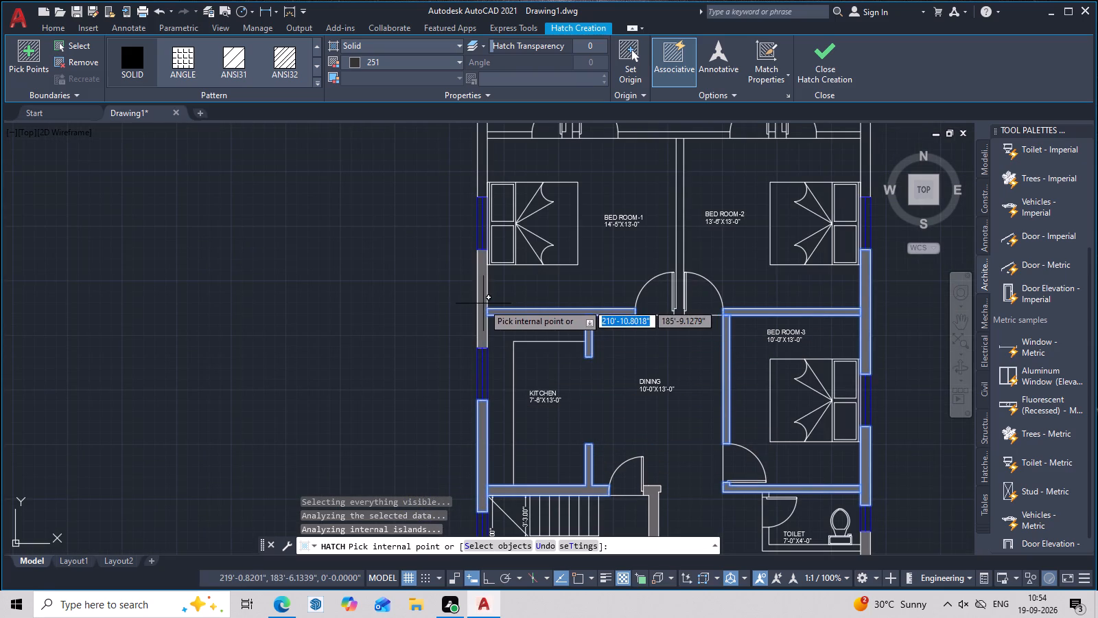
pyautogui.click(483, 304)
pyautogui.scroll(-2, 515, 304)
pyautogui.moveTo(535, 301); pyautogui.dragTo(548, 355, button='middle')
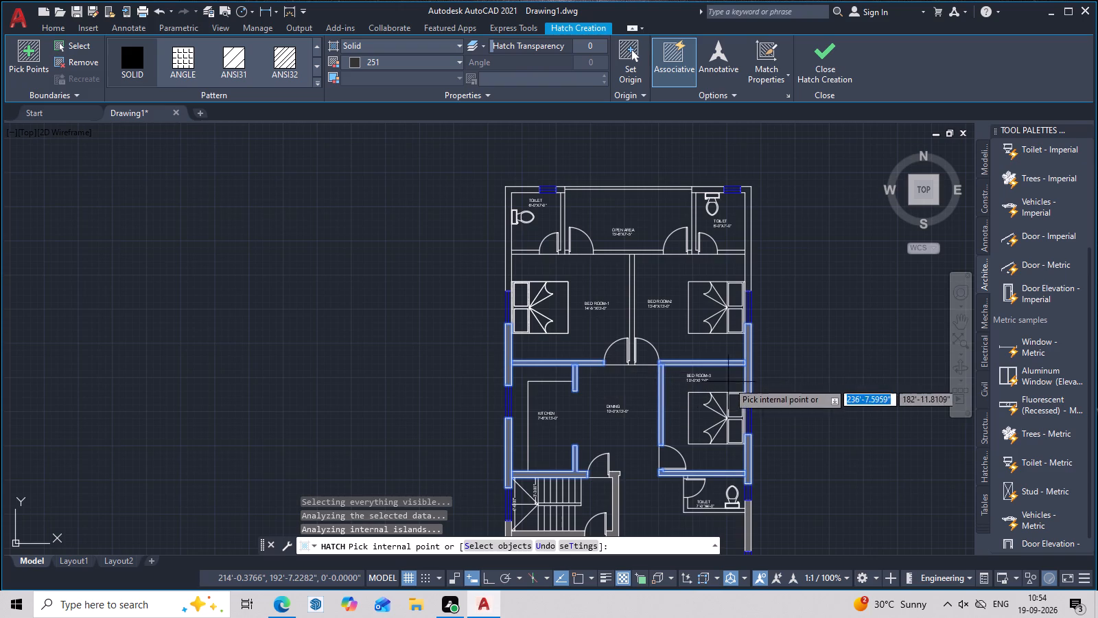
pyautogui.press('Escape')
pyautogui.press('Escape')
# Start another solid hatch in colour 251 on the north-east corner wall, the east toilet–Bed Room-2 wall and the toilet–open area wall including its door stub.
pyautogui.moveTo(776, 320); pyautogui.dragTo(764, 337, button='middle')
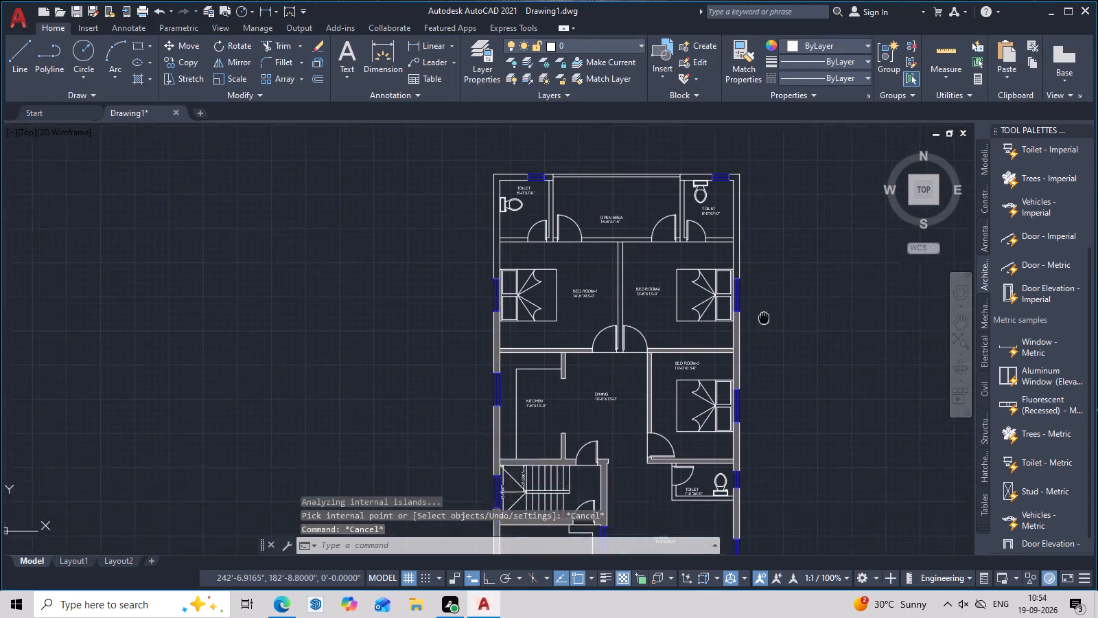
pyautogui.moveTo(764, 337); pyautogui.dragTo(764, 372, button='middle')
pyautogui.write('H')
pyautogui.press('space')
pyautogui.scroll(2, 733, 302)
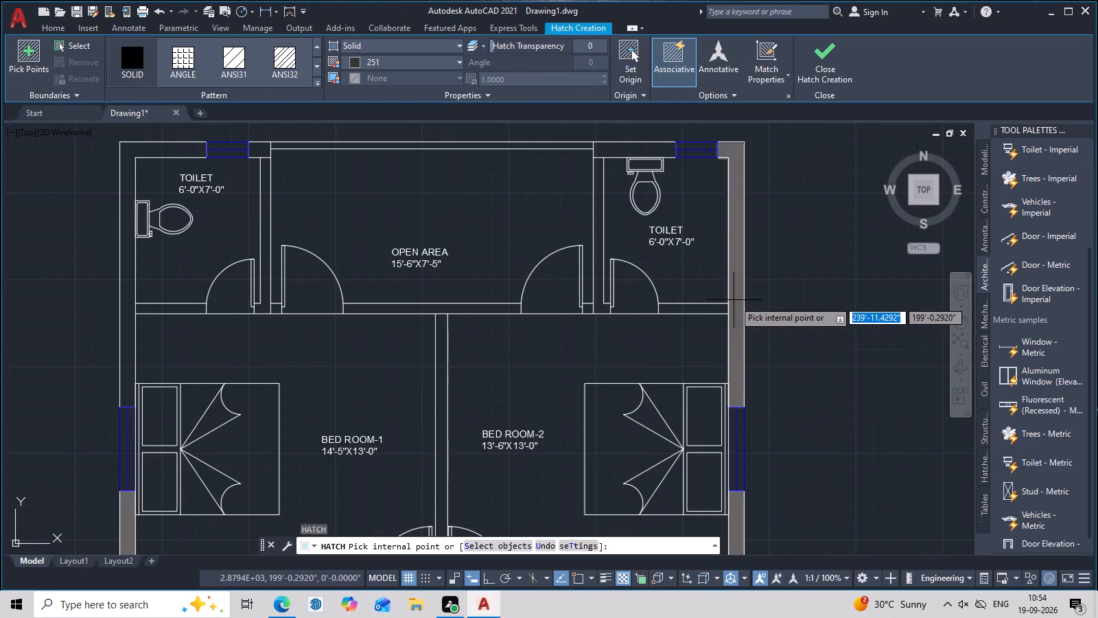
pyautogui.click(734, 300)
pyautogui.click(706, 310)
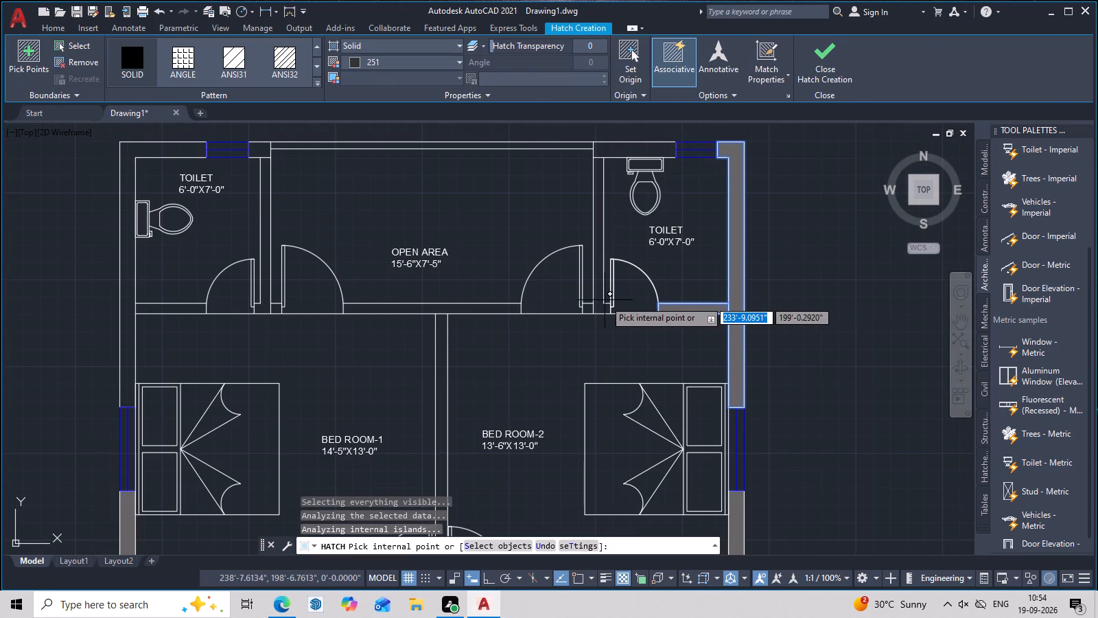
pyautogui.click(597, 308)
pyautogui.scroll(2, 596, 308)
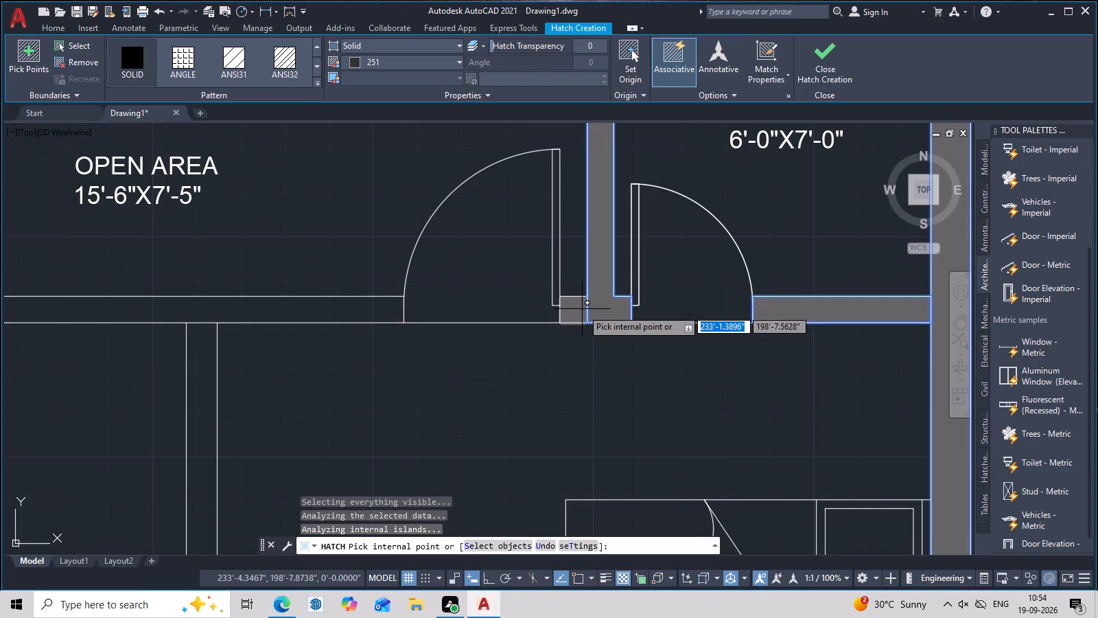
pyautogui.click(582, 309)
# Add to the hatch the north wall piece beside the east toilet's window and the north-west corner wall down to the Bed Room-1 window.
pyautogui.scroll(-3, 588, 309)
pyautogui.moveTo(593, 309); pyautogui.dragTo(601, 388, button='middle')
pyautogui.scroll(3, 562, 288)
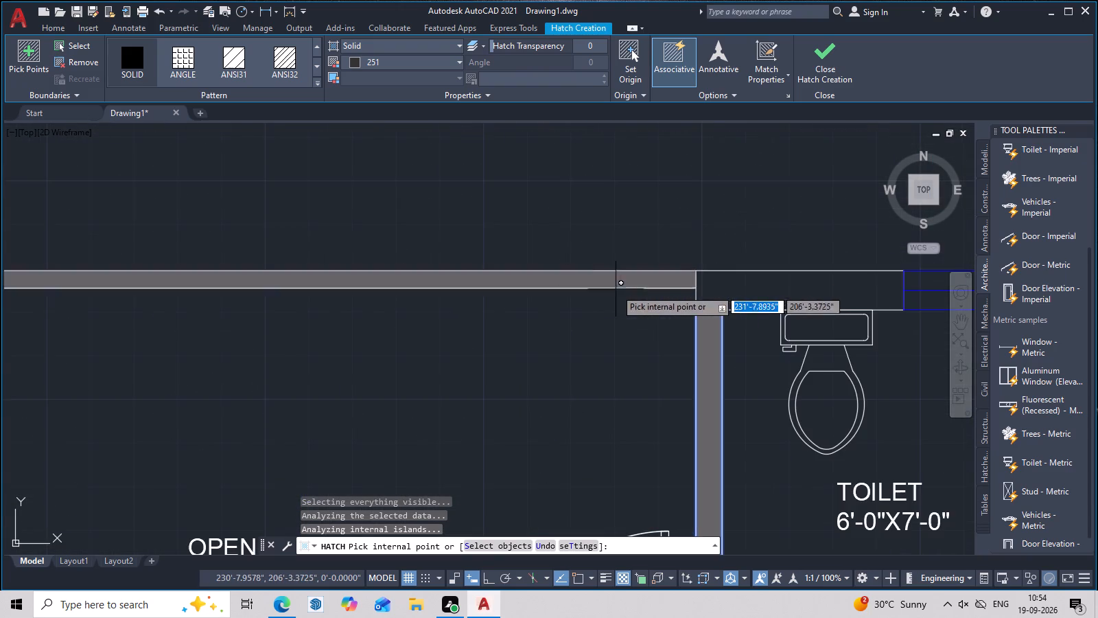
pyautogui.scroll(-3, 681, 301)
pyautogui.click(714, 300)
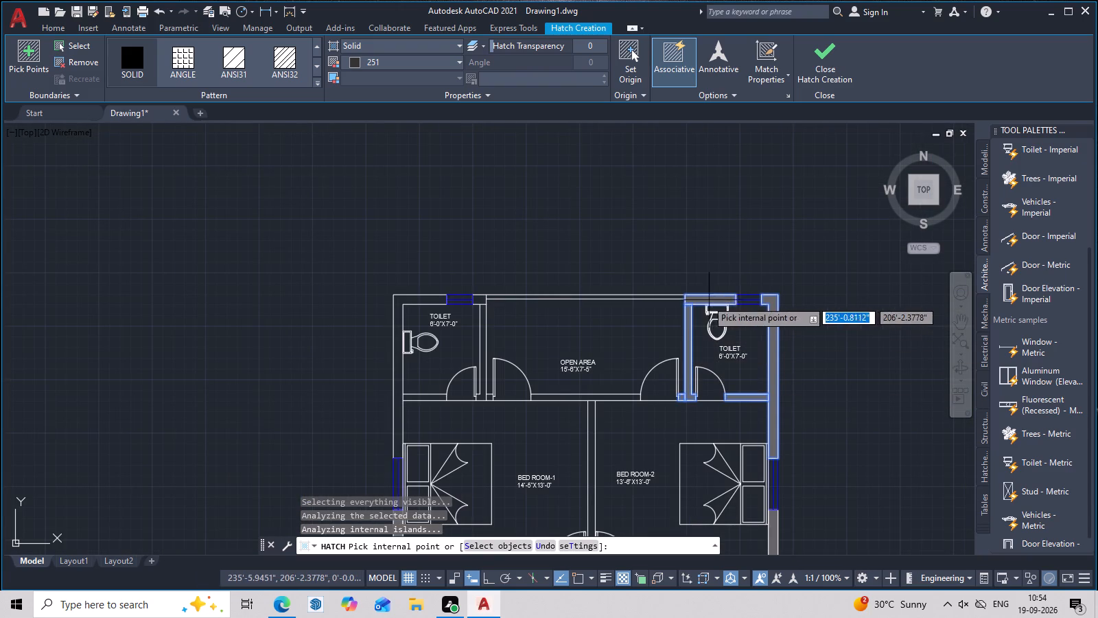
pyautogui.click(409, 297)
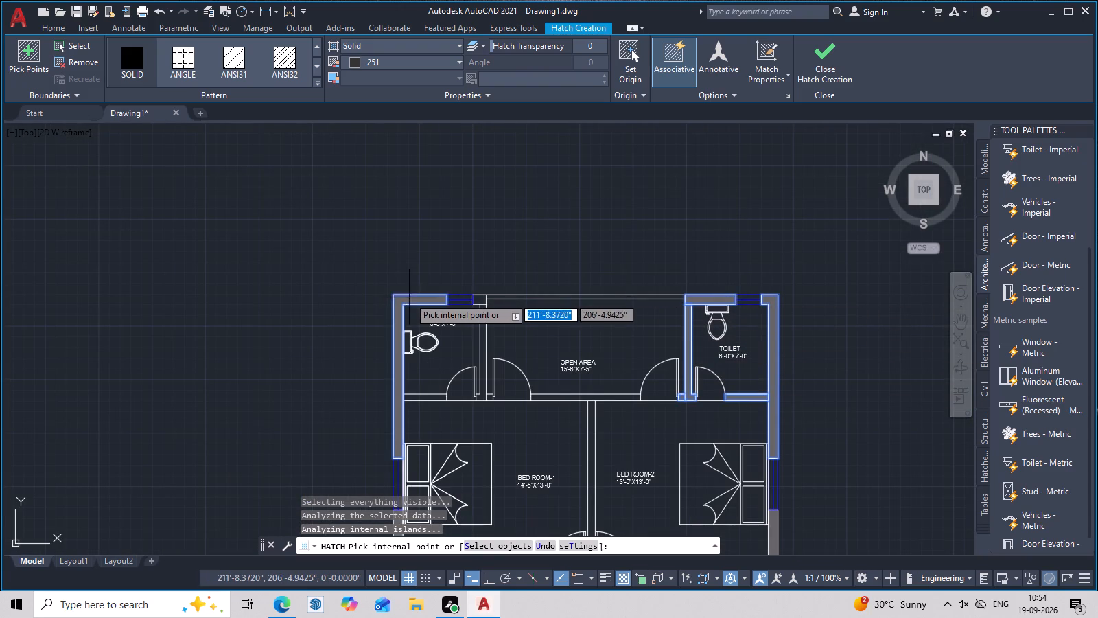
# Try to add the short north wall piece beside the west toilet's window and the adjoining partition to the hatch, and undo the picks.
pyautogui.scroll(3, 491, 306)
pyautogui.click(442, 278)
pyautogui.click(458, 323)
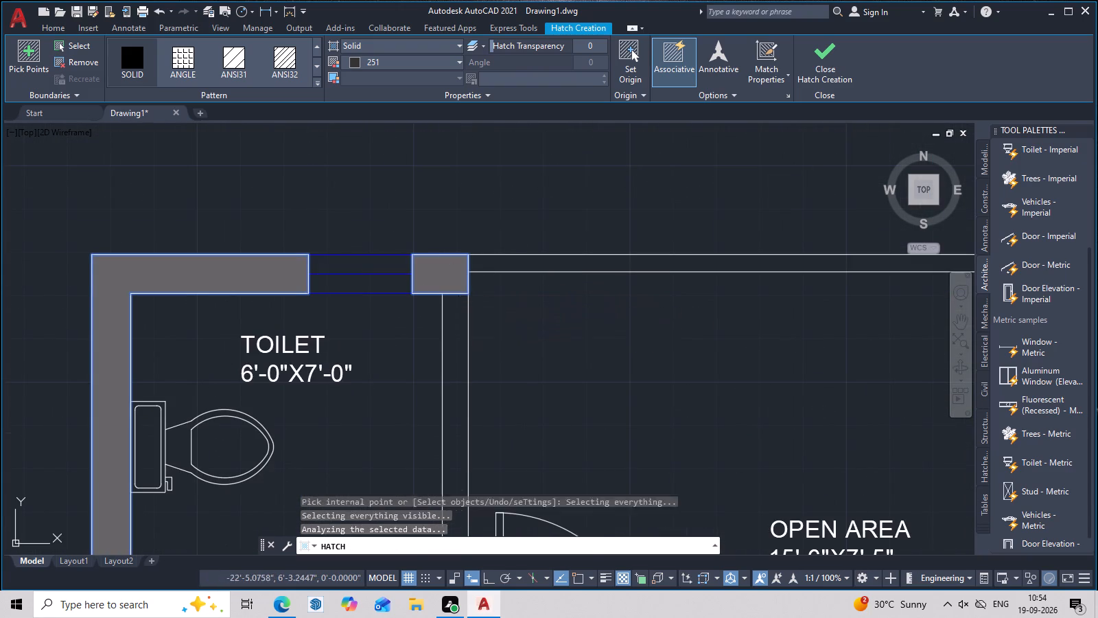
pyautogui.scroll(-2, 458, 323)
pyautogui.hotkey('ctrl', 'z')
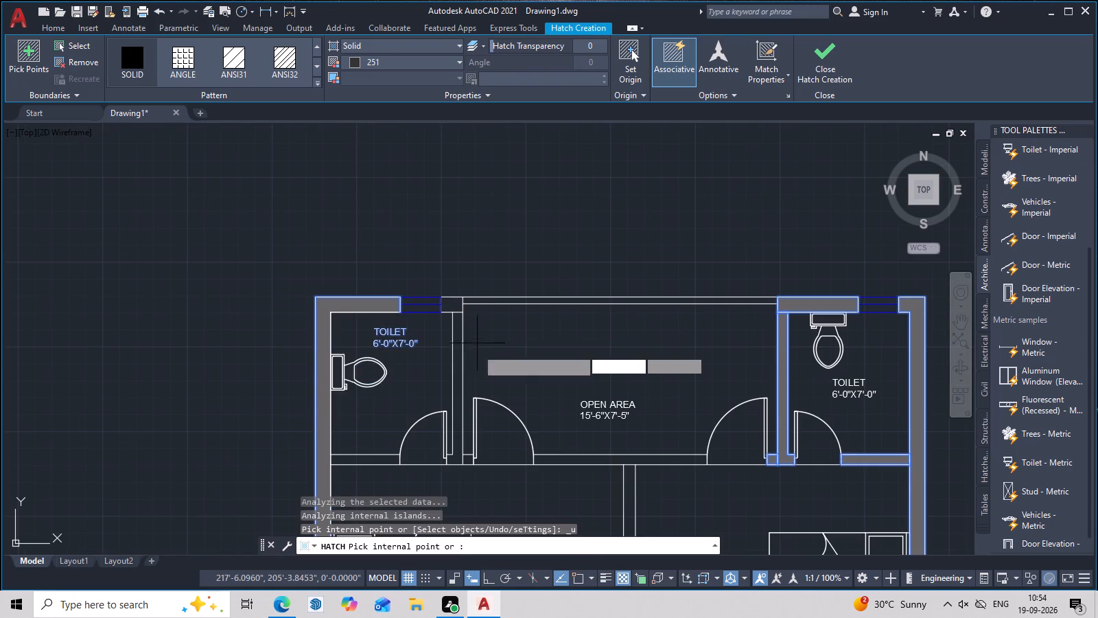
# Add to the hatch the west toilet–open area partition, the west toilet–Bed Room-1 wall and the short stub beside the open area door.
pyautogui.click(458, 390)
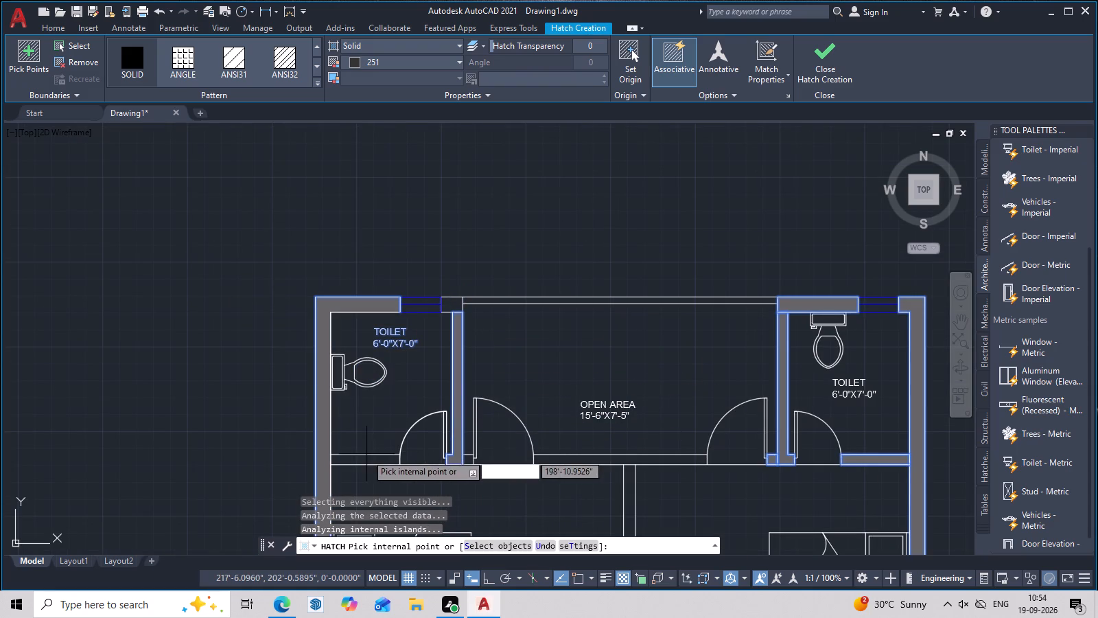
pyautogui.click(362, 461)
pyautogui.scroll(3, 459, 463)
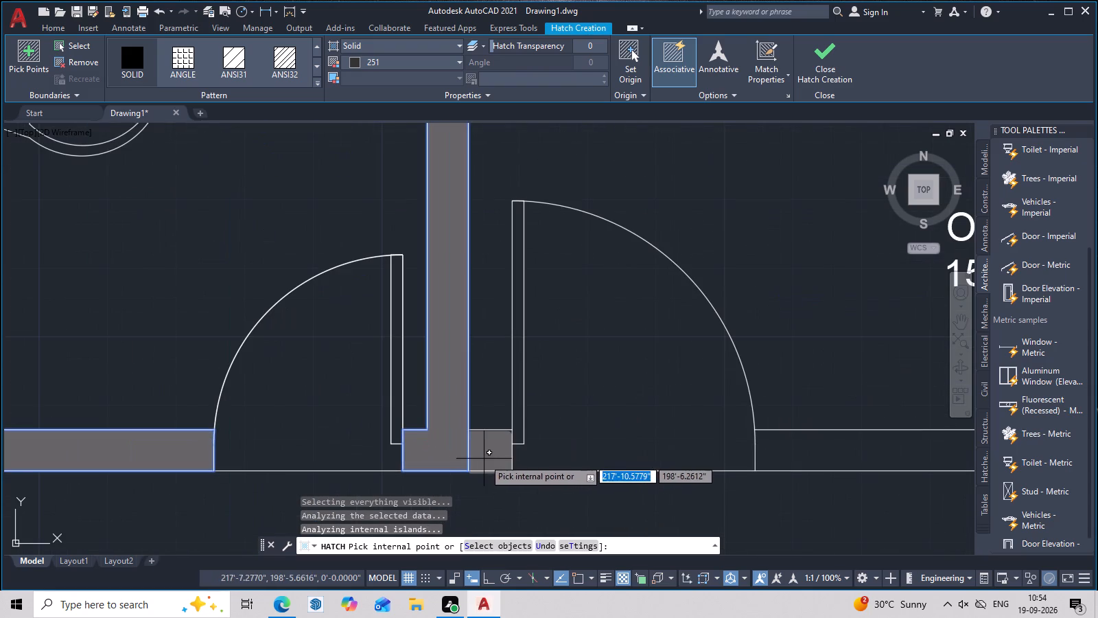
pyautogui.click(485, 458)
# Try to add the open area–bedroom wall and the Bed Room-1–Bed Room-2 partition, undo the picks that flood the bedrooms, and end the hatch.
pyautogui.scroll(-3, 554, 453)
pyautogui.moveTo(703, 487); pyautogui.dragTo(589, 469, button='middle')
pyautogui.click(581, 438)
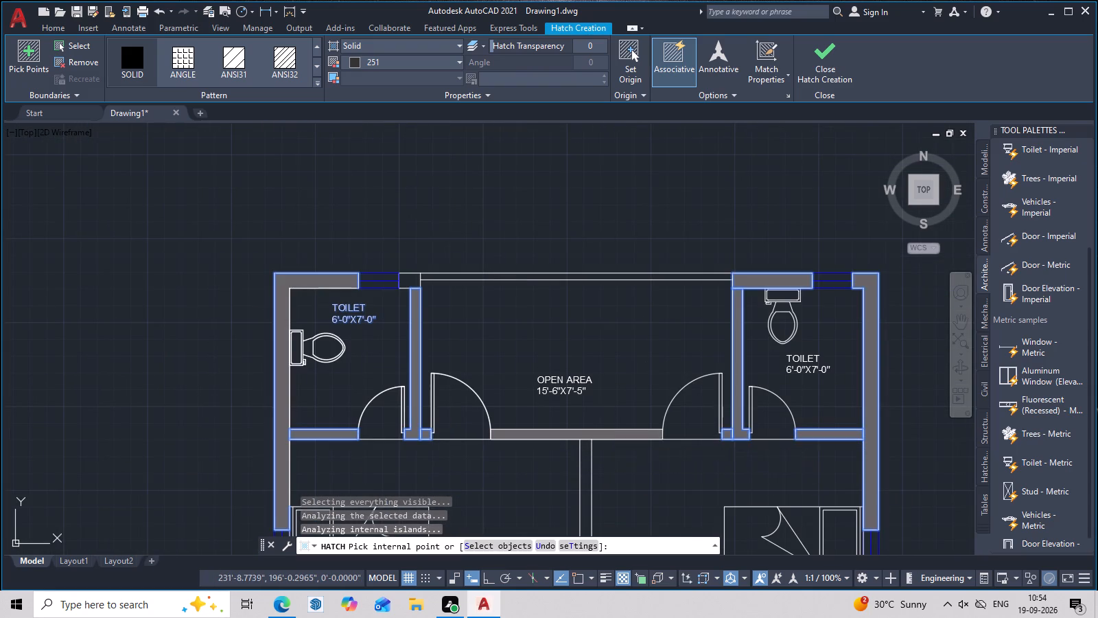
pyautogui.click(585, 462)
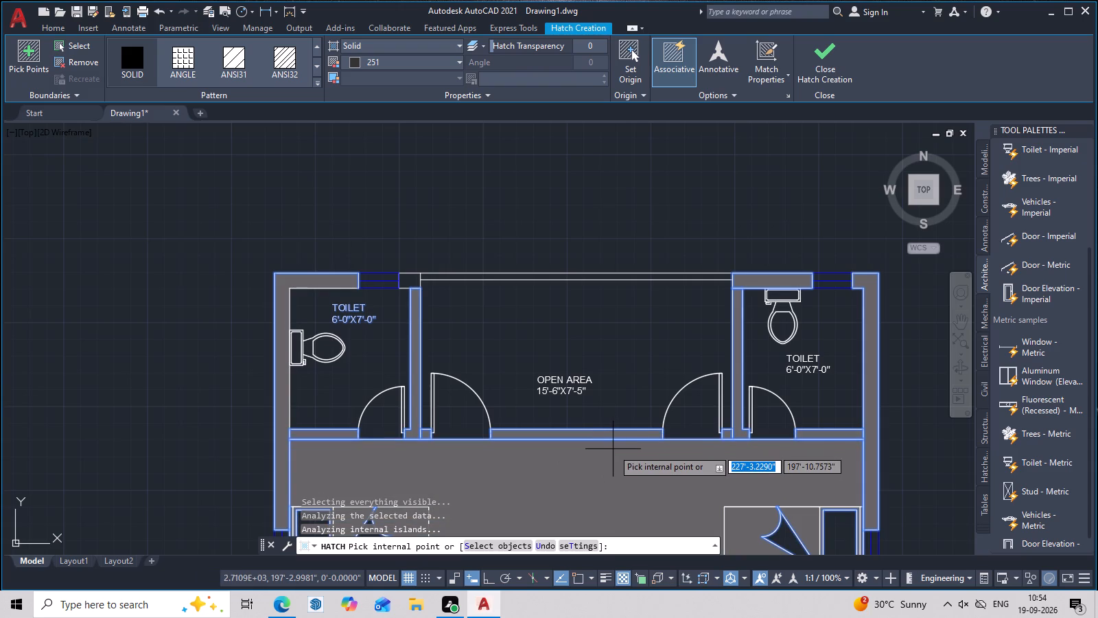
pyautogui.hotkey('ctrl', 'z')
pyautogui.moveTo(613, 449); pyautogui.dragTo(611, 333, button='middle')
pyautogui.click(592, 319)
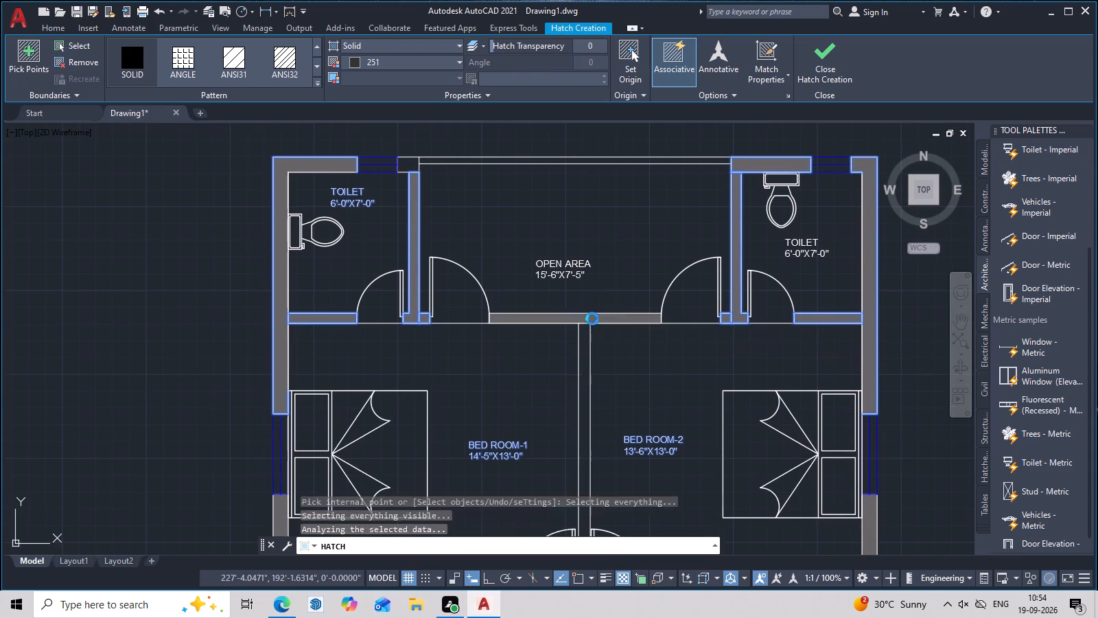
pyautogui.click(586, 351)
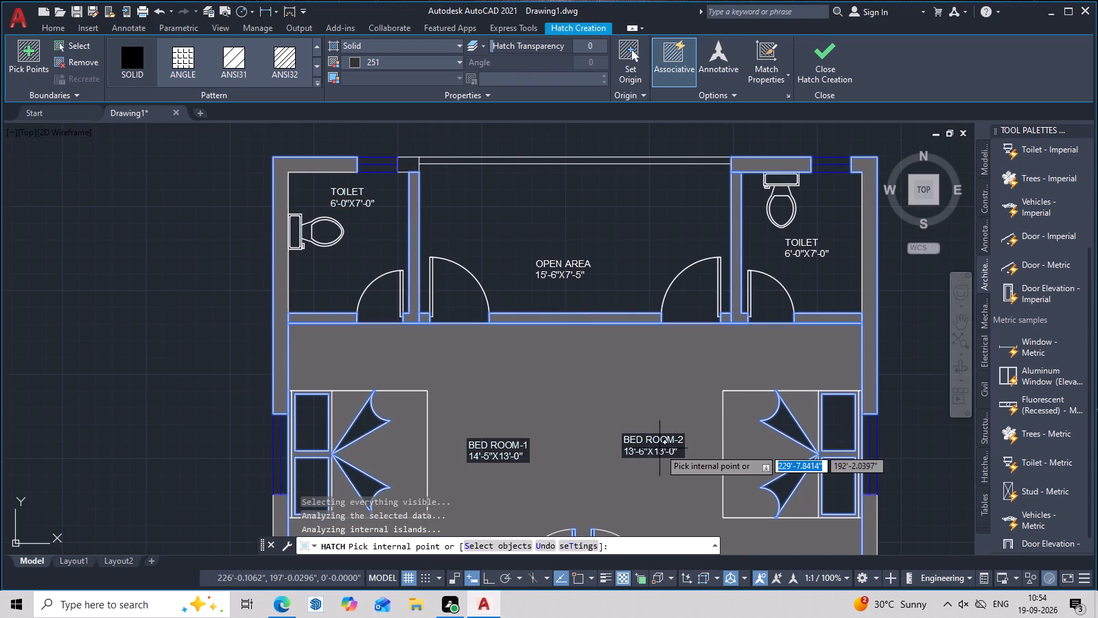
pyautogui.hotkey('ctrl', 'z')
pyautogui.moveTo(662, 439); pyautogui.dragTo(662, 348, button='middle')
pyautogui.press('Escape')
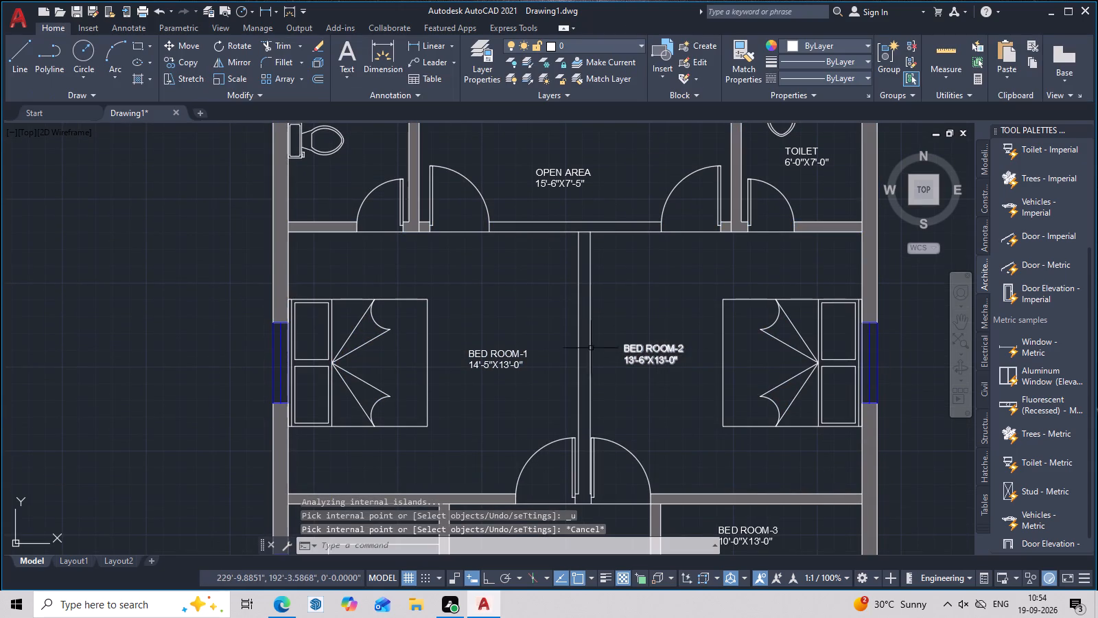
# Fill the Bed Room-1–Bed Room-2 partition and the wall between the open area doors with a new solid hatch in colour 251.
pyautogui.write('H')
pyautogui.press('space')
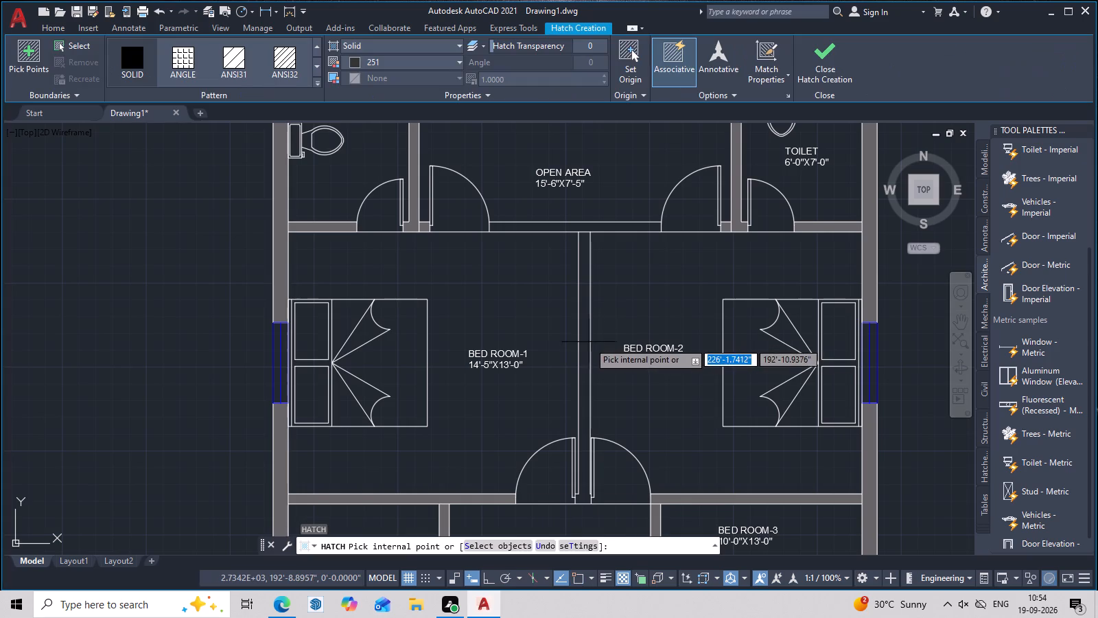
pyautogui.click(589, 342)
pyautogui.click(581, 227)
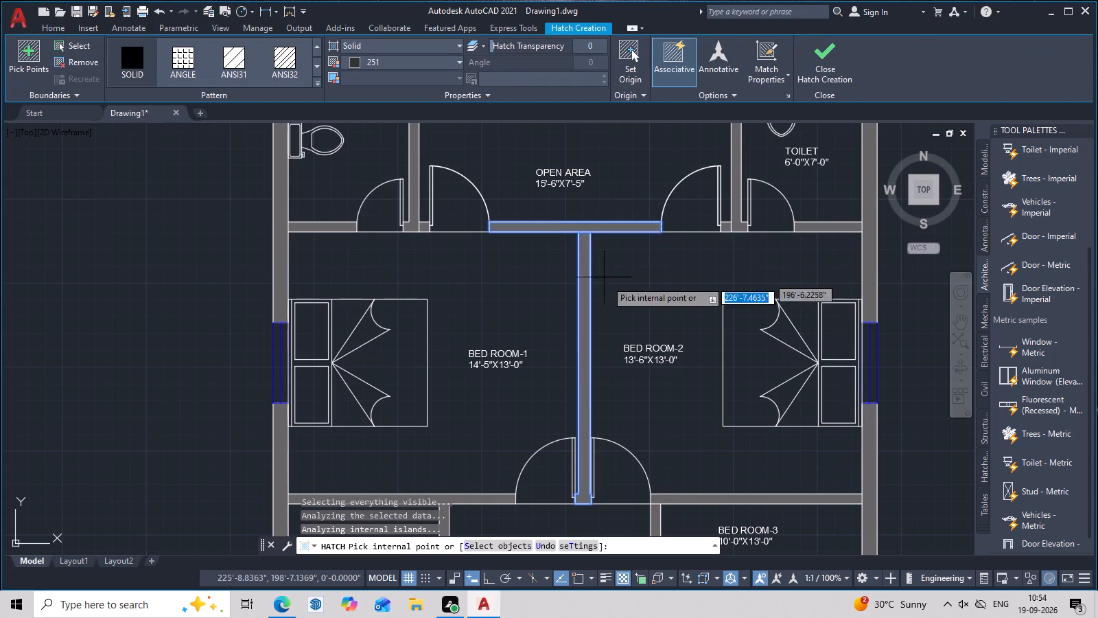
pyautogui.press('Escape')
# Examine the whole floor plan for wall segments still missing the grey fill.
pyautogui.scroll(-2, 655, 367)
pyautogui.moveTo(659, 400); pyautogui.dragTo(662, 259, button='middle')
pyautogui.moveTo(694, 424); pyautogui.dragTo(697, 416, button='middle')
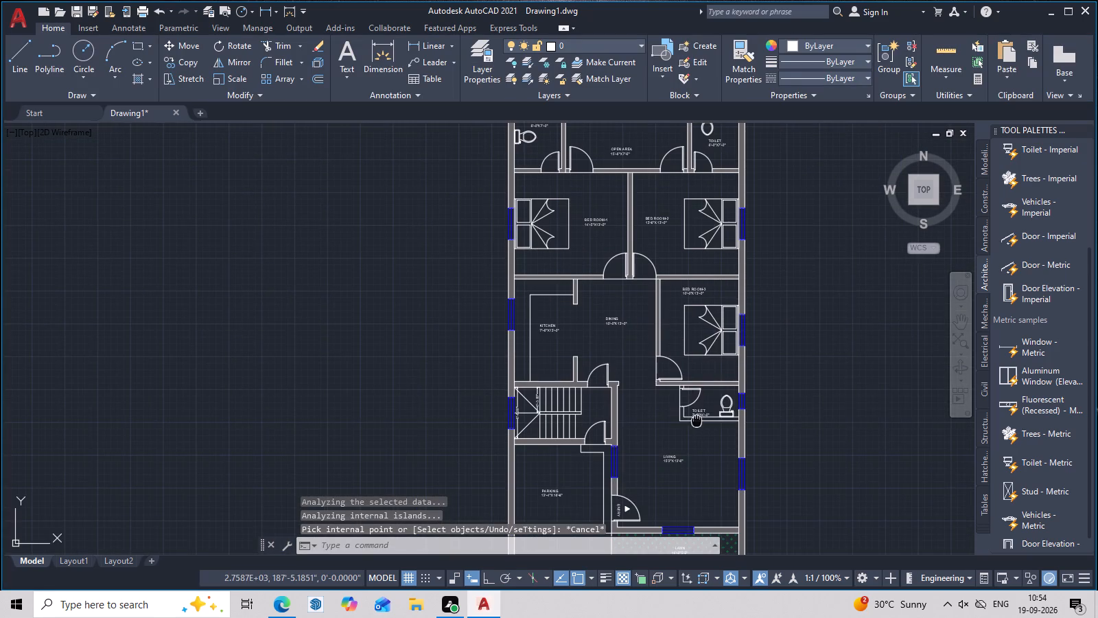
pyautogui.moveTo(697, 416); pyautogui.dragTo(699, 366, button='middle')
pyautogui.moveTo(769, 458); pyautogui.dragTo(772, 400, button='middle')
pyautogui.press('Escape')
pyautogui.moveTo(772, 400); pyautogui.dragTo(760, 469, button='middle')
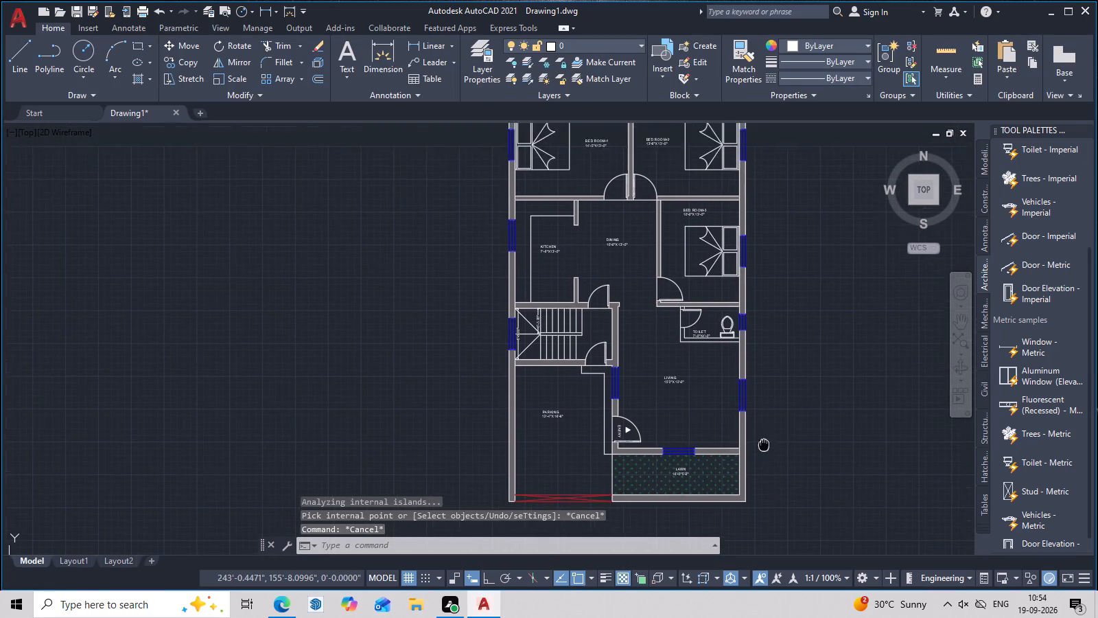
pyautogui.moveTo(760, 469); pyautogui.dragTo(749, 535, button='middle')
pyautogui.scroll(3, 652, 254)
pyautogui.scroll(-3, 651, 254)
pyautogui.moveTo(651, 263); pyautogui.dragTo(640, 374, button='middle')
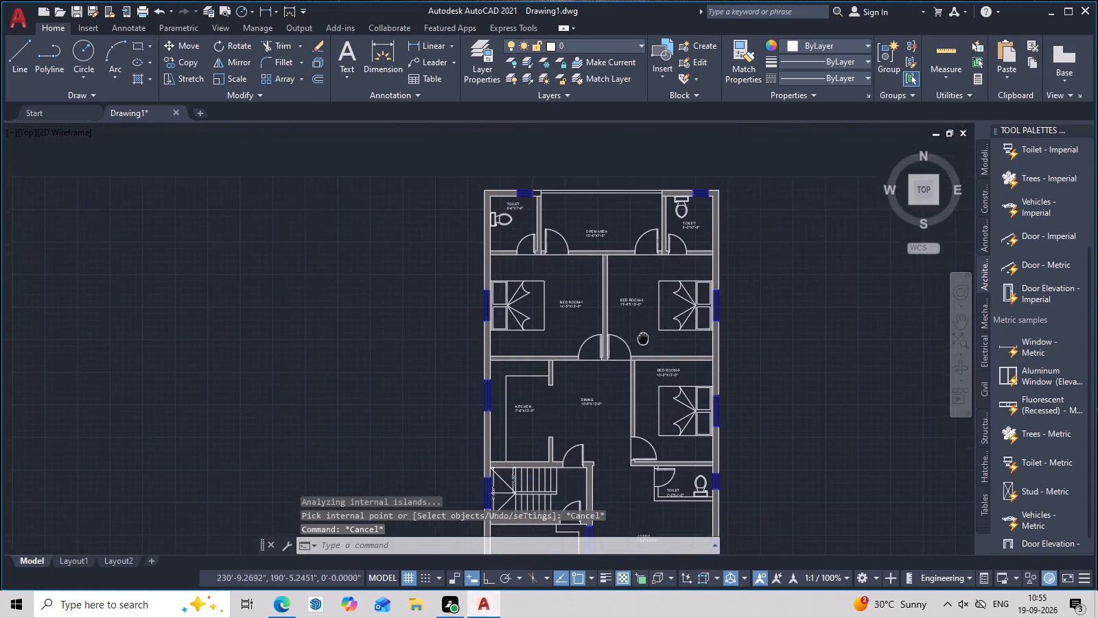
pyautogui.moveTo(640, 374); pyautogui.dragTo(636, 402, button='middle')
# Fill the short north wall piece between the west toilet's window and the open area with a solid hatch in colour 251.
pyautogui.scroll(3, 512, 284)
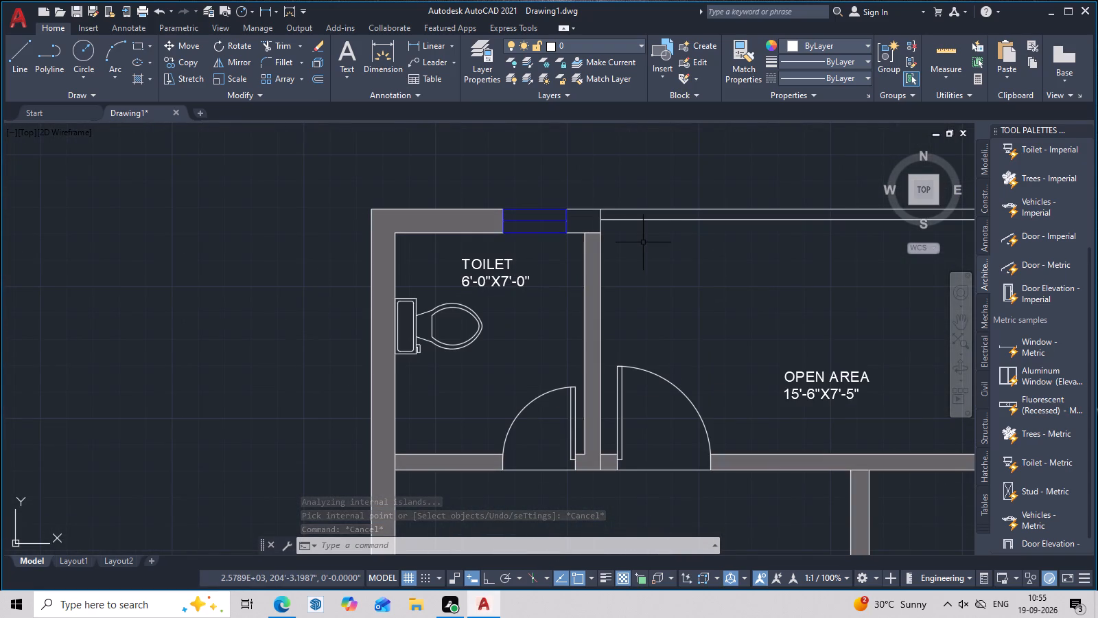
pyautogui.write('H')
pyautogui.press('space')
pyautogui.click(585, 215)
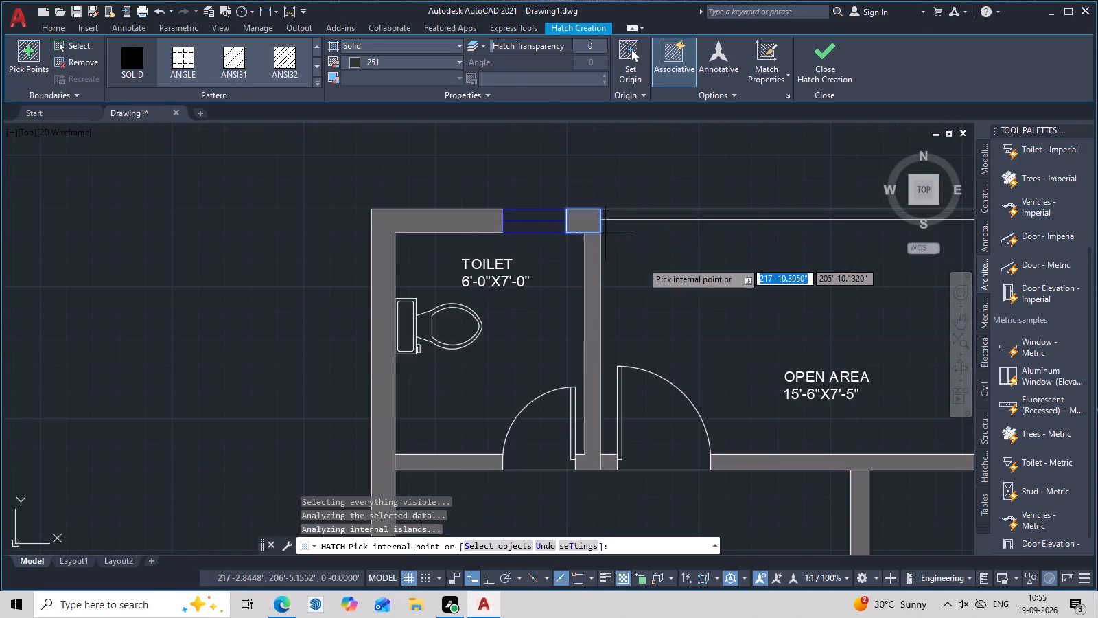
pyautogui.press('Escape')
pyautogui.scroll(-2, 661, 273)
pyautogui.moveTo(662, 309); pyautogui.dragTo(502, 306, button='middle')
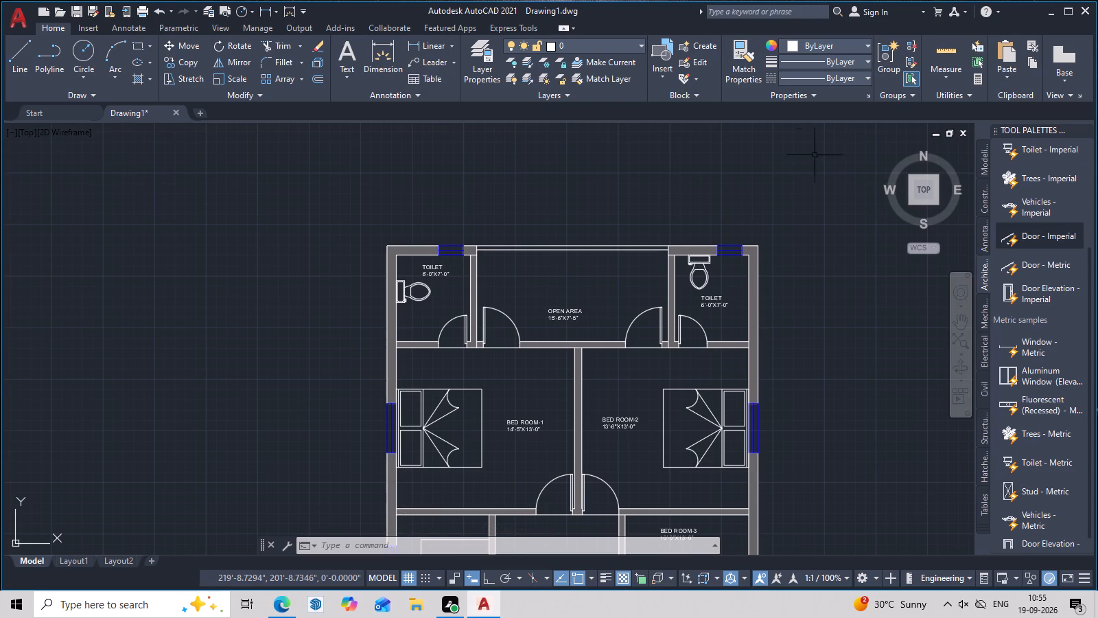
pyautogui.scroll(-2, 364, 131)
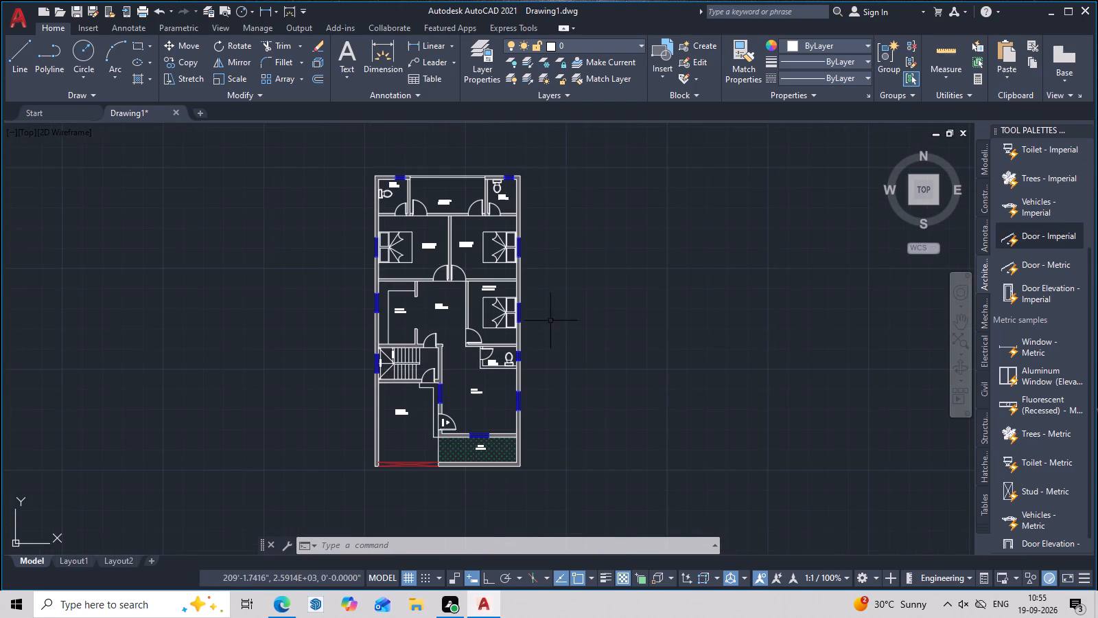
# Examine the whole floor plan, from the lawn up to the north toilets, for walls still lacking the grey fill.
pyautogui.moveTo(539, 341); pyautogui.dragTo(640, 253, button='middle')
pyautogui.scroll(3, 565, 334)
pyautogui.moveTo(574, 374); pyautogui.dragTo(585, 466, button='middle')
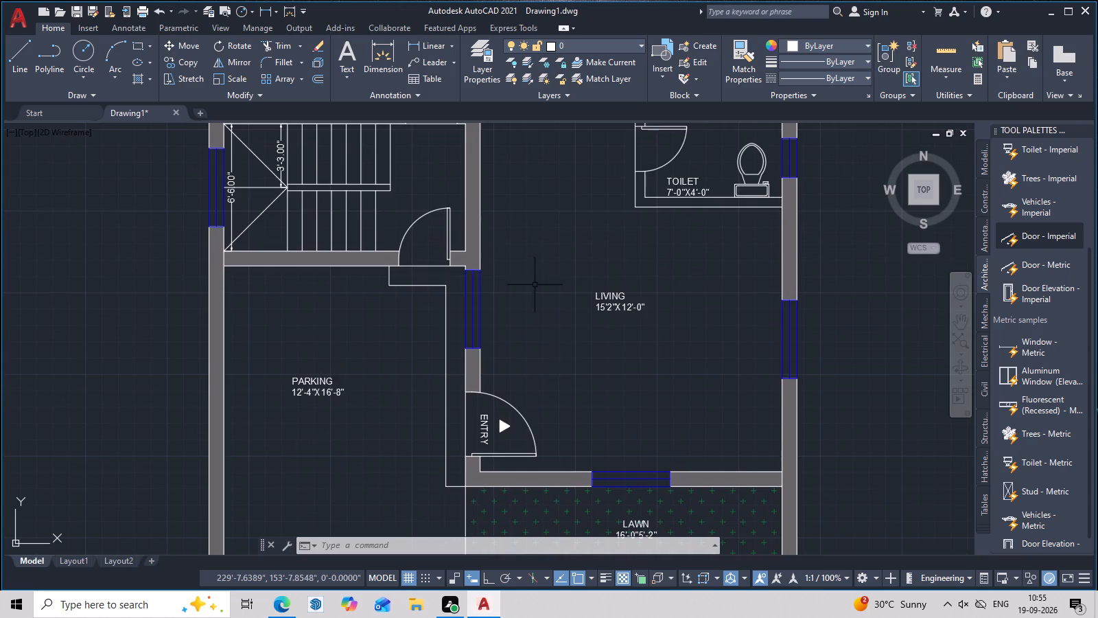
pyautogui.scroll(-3, 530, 275)
pyautogui.moveTo(528, 299); pyautogui.dragTo(511, 402, button='middle')
pyautogui.scroll(2, 412, 238)
pyautogui.scroll(-2, 414, 227)
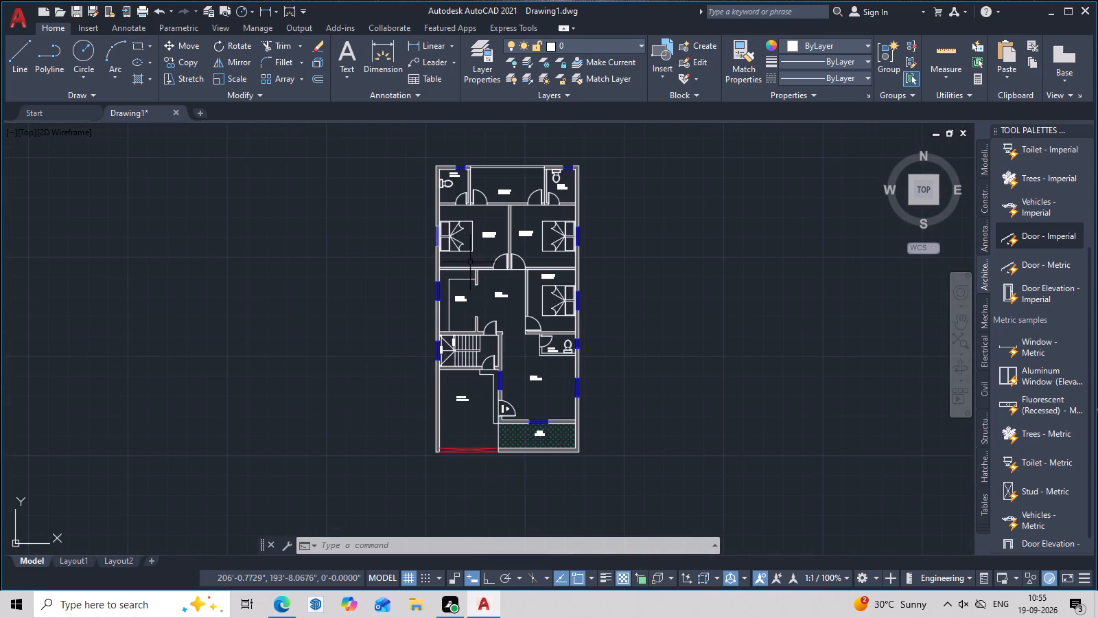
pyautogui.moveTo(572, 219); pyautogui.dragTo(595, 269, button='middle')
pyautogui.scroll(4, 595, 234)
pyautogui.scroll(-4, 599, 209)
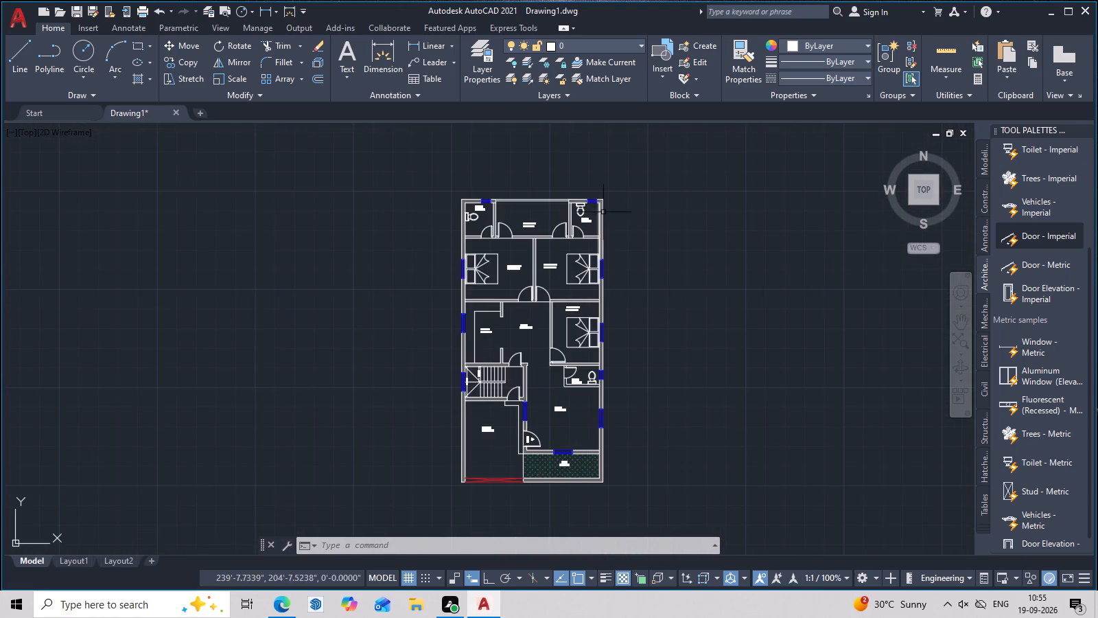
pyautogui.scroll(4, 455, 185)
pyautogui.scroll(-3, 455, 185)
pyautogui.moveTo(655, 298); pyautogui.dragTo(667, 209, button='middle')
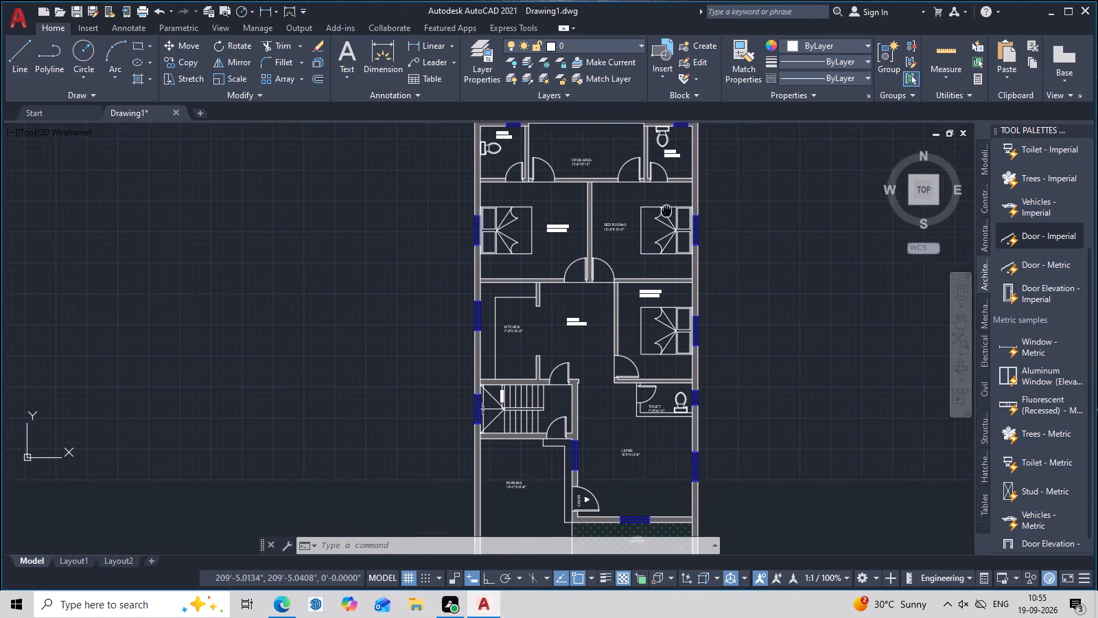
pyautogui.moveTo(667, 209); pyautogui.dragTo(667, 207, button='middle')
pyautogui.scroll(4, 709, 246)
pyautogui.scroll(-3, 709, 246)
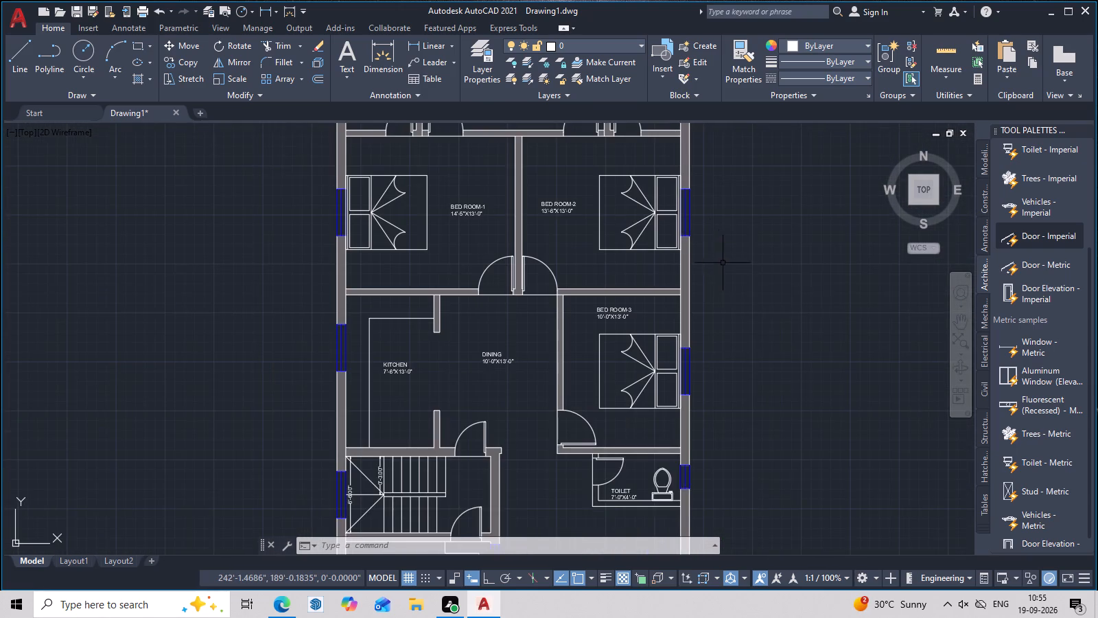
pyautogui.moveTo(723, 273); pyautogui.dragTo(722, 312, button='middle')
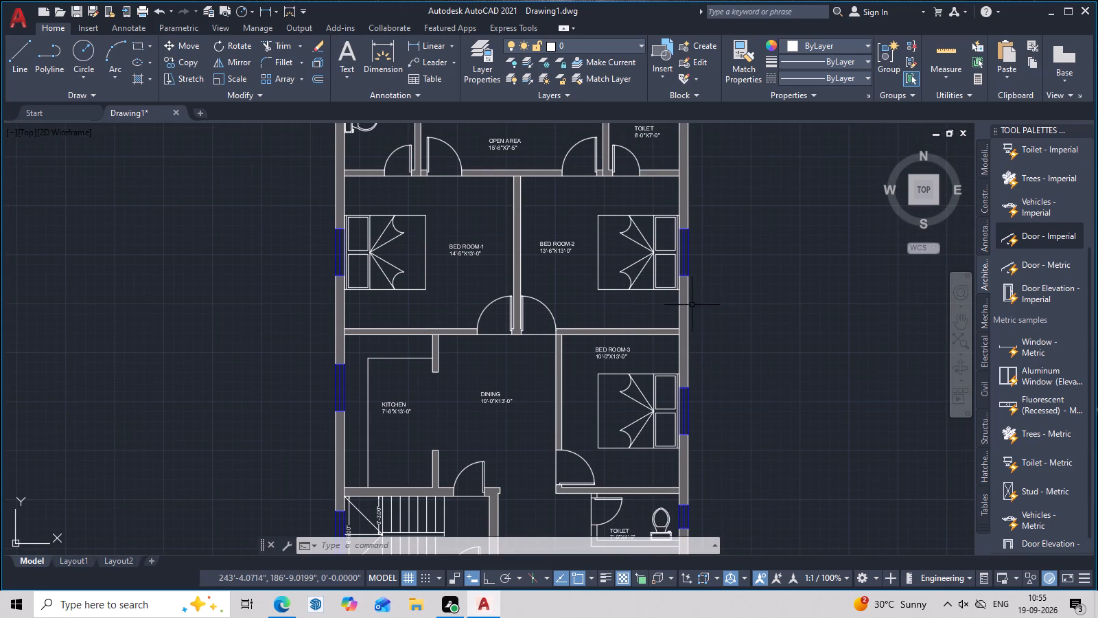
pyautogui.moveTo(561, 194); pyautogui.dragTo(581, 358, button='middle')
pyautogui.moveTo(533, 234); pyautogui.dragTo(533, 273, button='middle')
pyautogui.press('Escape')
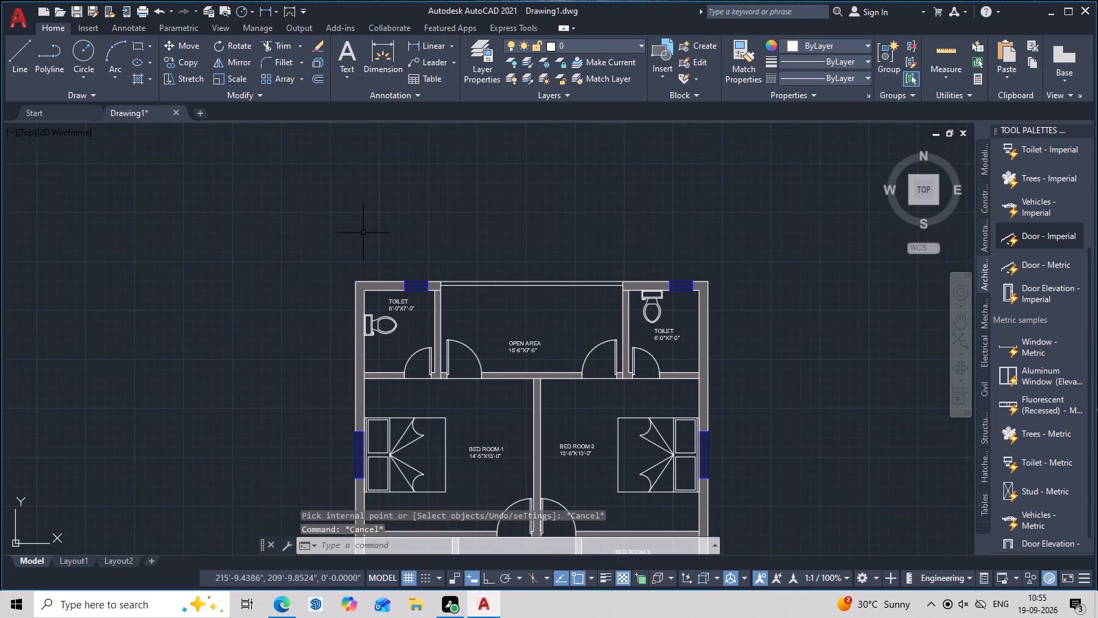
# Add a horizontal linear dimension between the house's north-west and north-east outer corners, placed just outside the north wall.
pyautogui.write('DLI')
pyautogui.press('space')
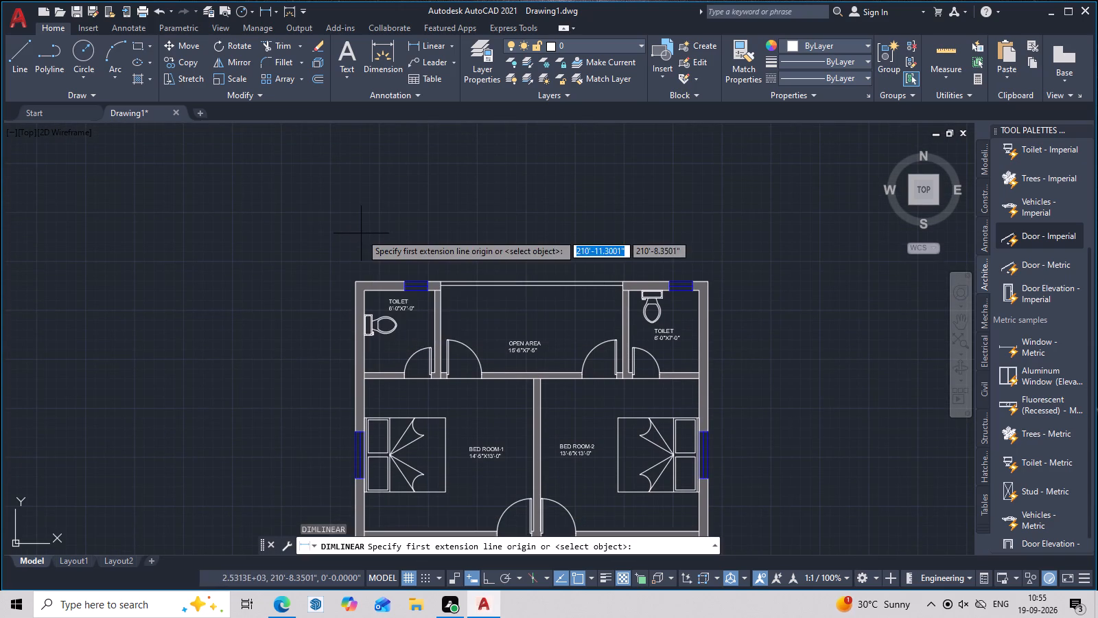
pyautogui.scroll(2, 375, 240)
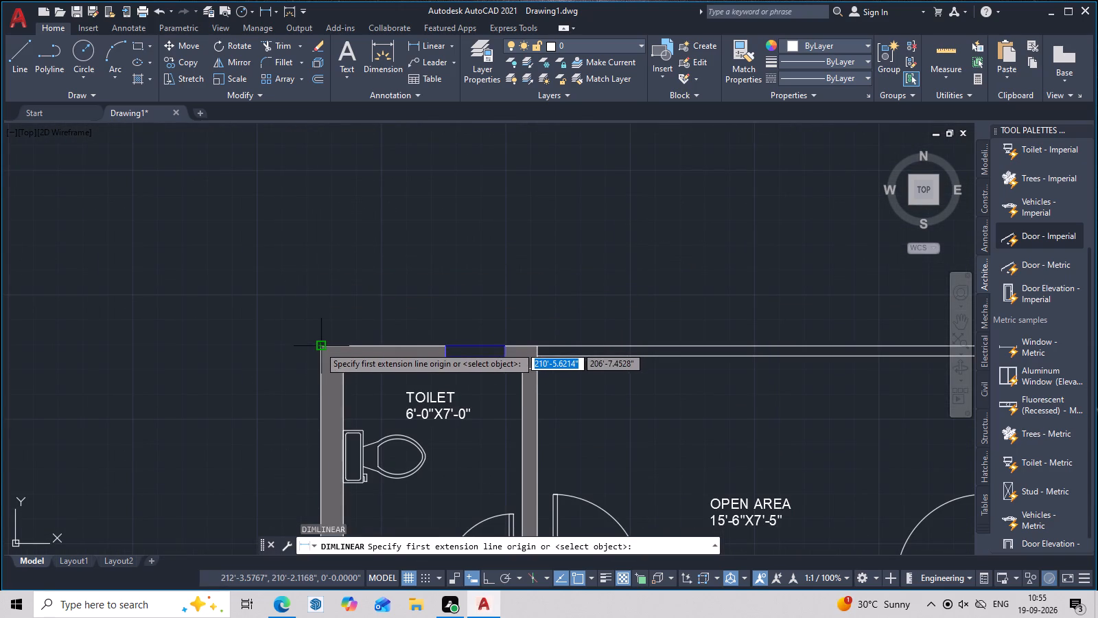
pyautogui.click(319, 346)
pyautogui.scroll(-3, 544, 319)
pyautogui.moveTo(575, 319); pyautogui.dragTo(307, 286, button='middle')
pyautogui.scroll(4, 462, 291)
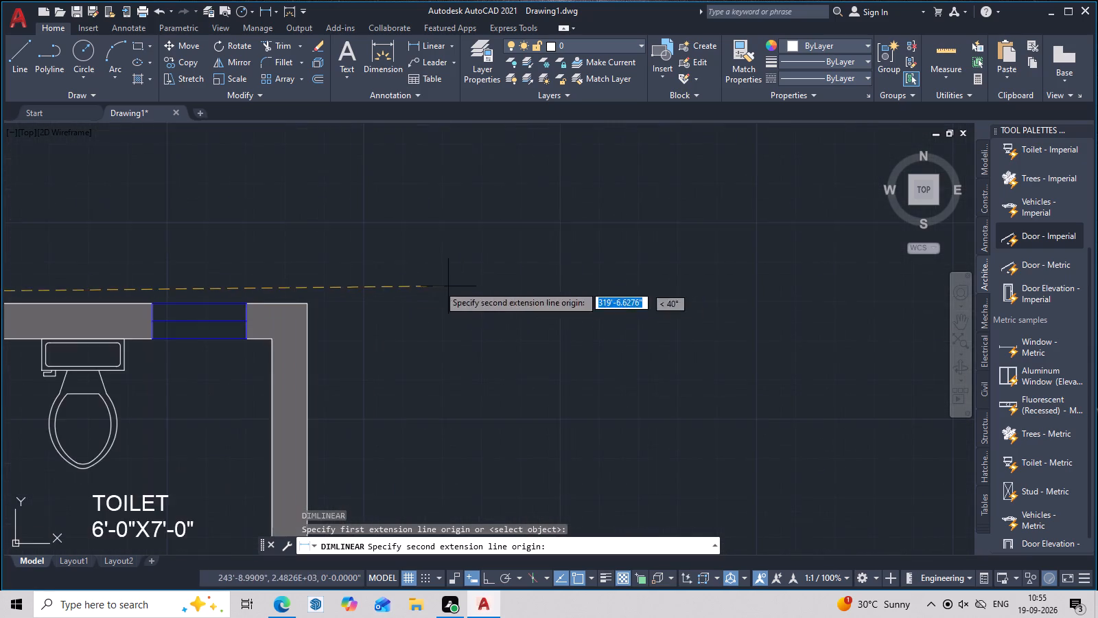
pyautogui.scroll(3, 358, 278)
pyautogui.click(159, 380)
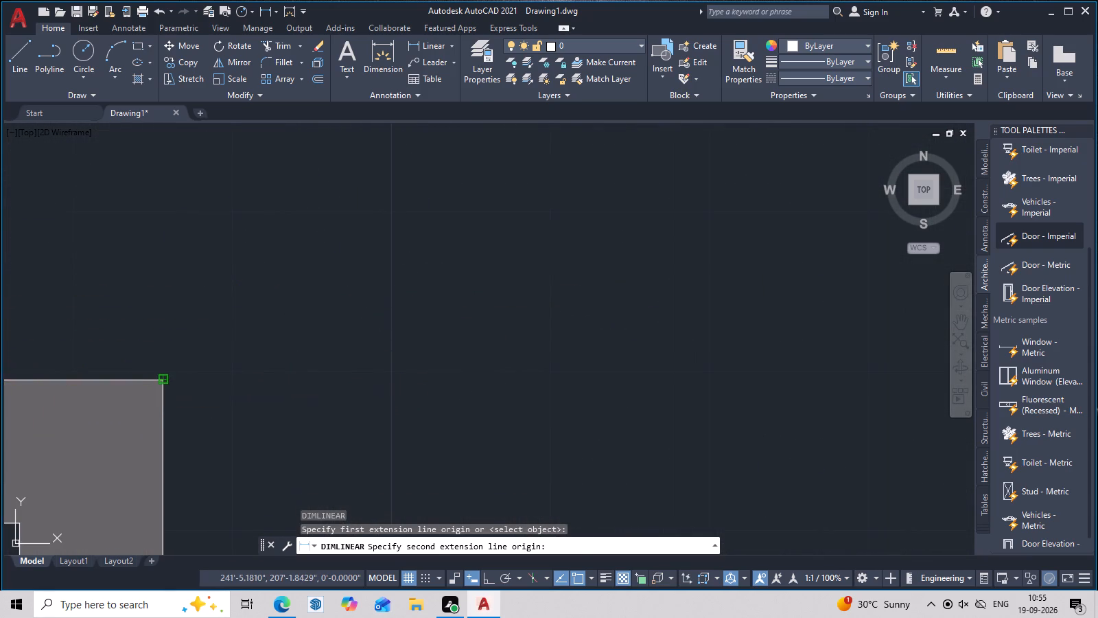
pyautogui.scroll(-3, 183, 304)
pyautogui.moveTo(186, 293); pyautogui.dragTo(588, 314, button='middle')
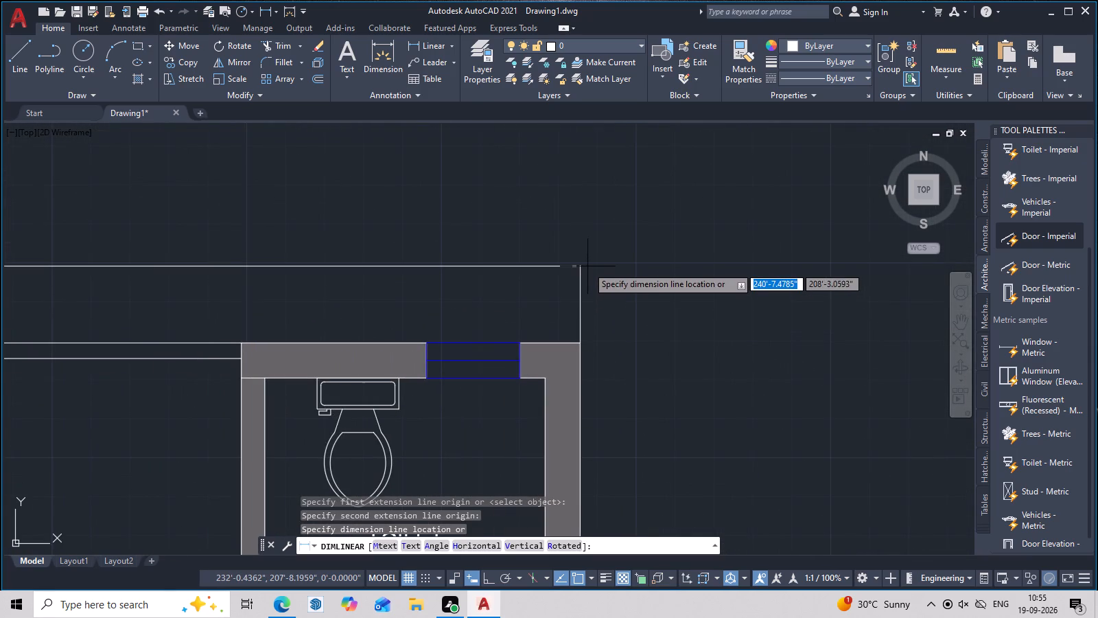
pyautogui.scroll(-2, 587, 266)
pyautogui.moveTo(587, 266); pyautogui.dragTo(659, 268, button='middle')
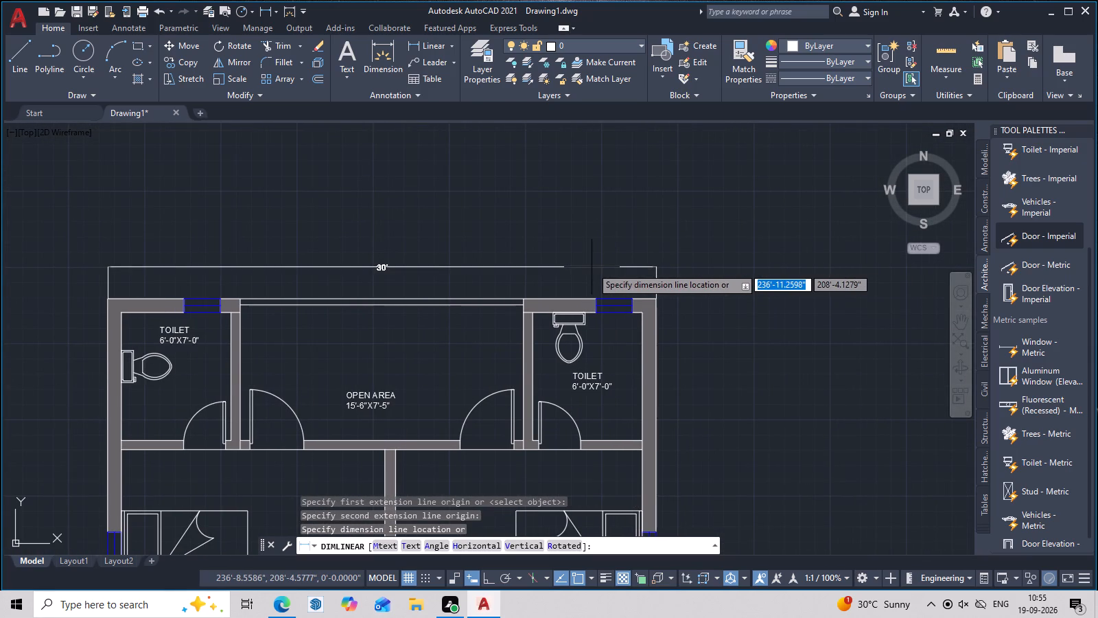
pyautogui.click(589, 275)
# Add a vertical linear dimension from the north-east to the south-east outer corner, placed about 1'-7" outside the east wall.
pyautogui.moveTo(611, 283); pyautogui.dragTo(617, 216, button='middle')
pyautogui.moveTo(699, 229); pyautogui.dragTo(690, 209, button='middle')
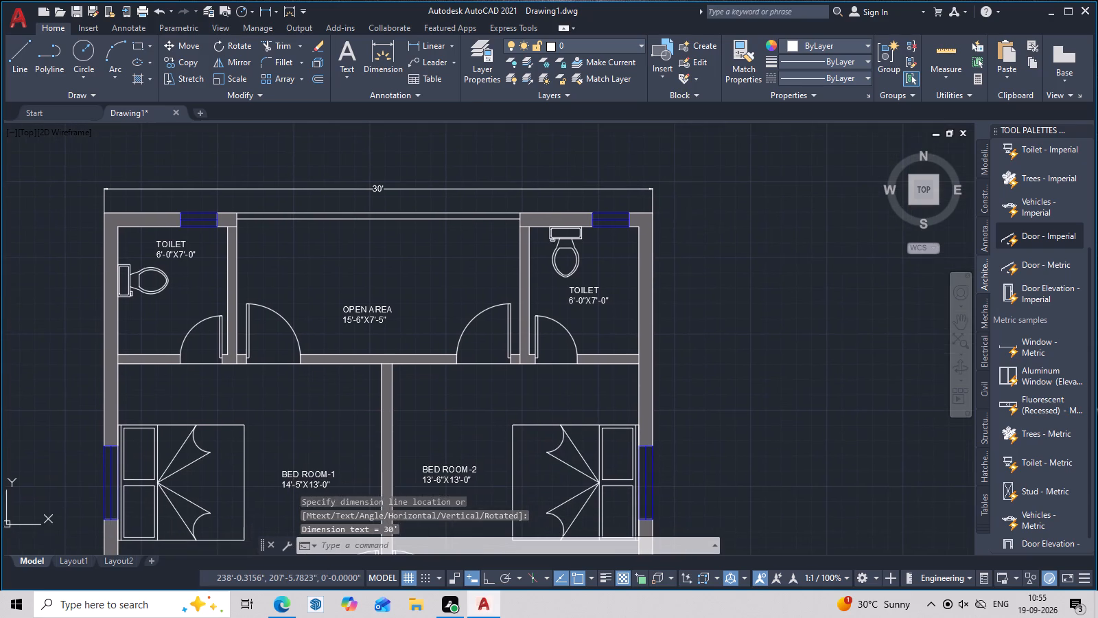
pyautogui.press('space')
pyautogui.click(653, 216)
pyautogui.scroll(-2, 672, 247)
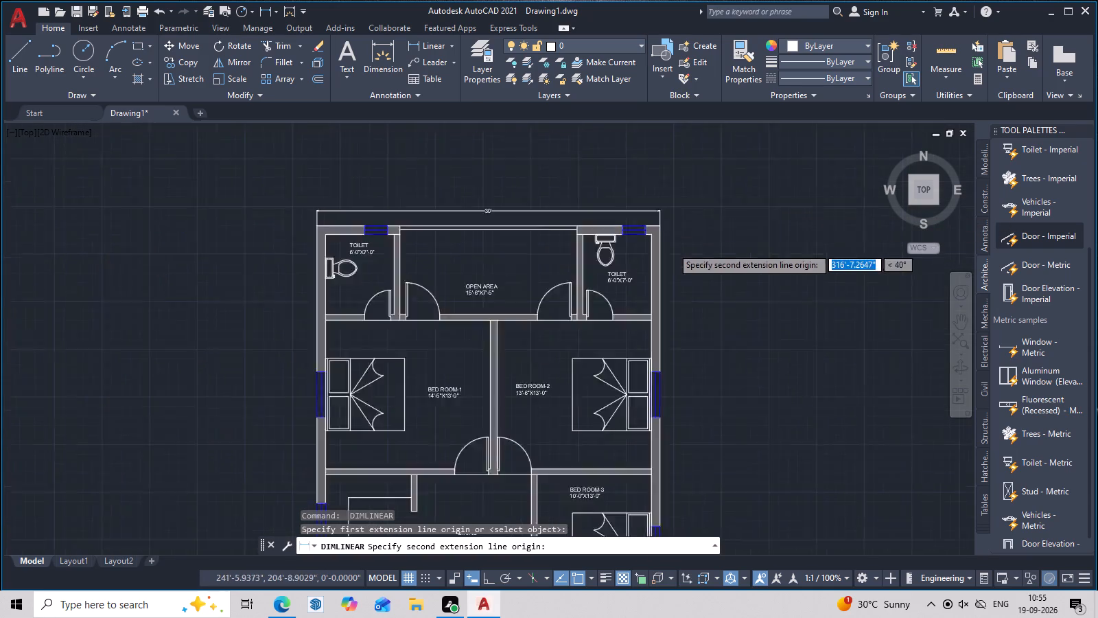
pyautogui.scroll(-1, 672, 249)
pyautogui.moveTo(764, 321); pyautogui.dragTo(735, 205, button='middle')
pyautogui.scroll(3, 652, 396)
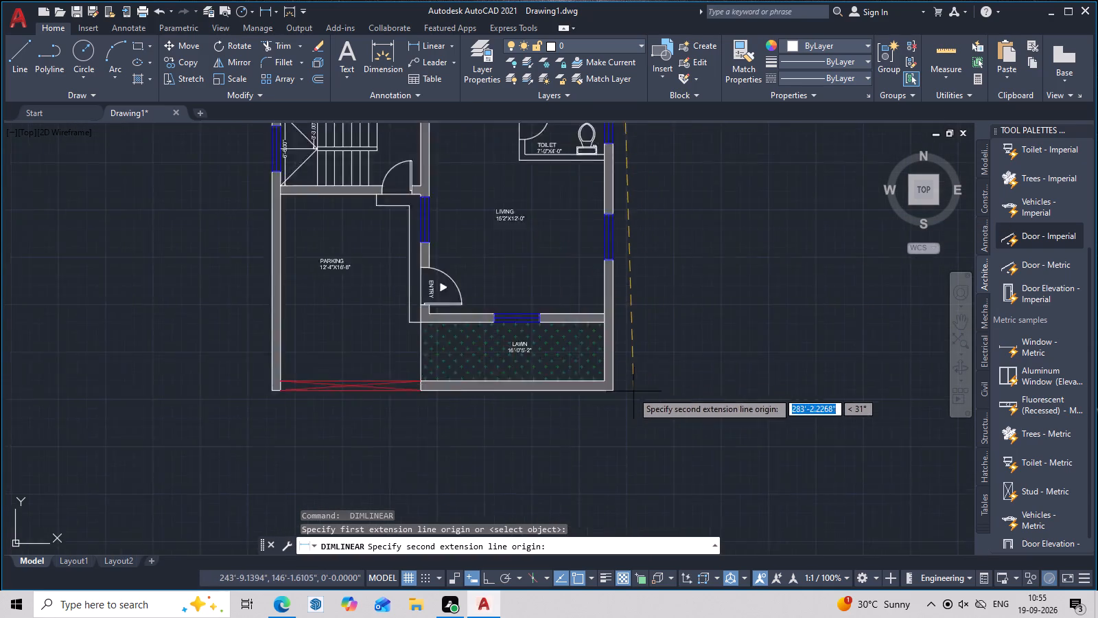
pyautogui.scroll(1, 627, 389)
pyautogui.click(600, 392)
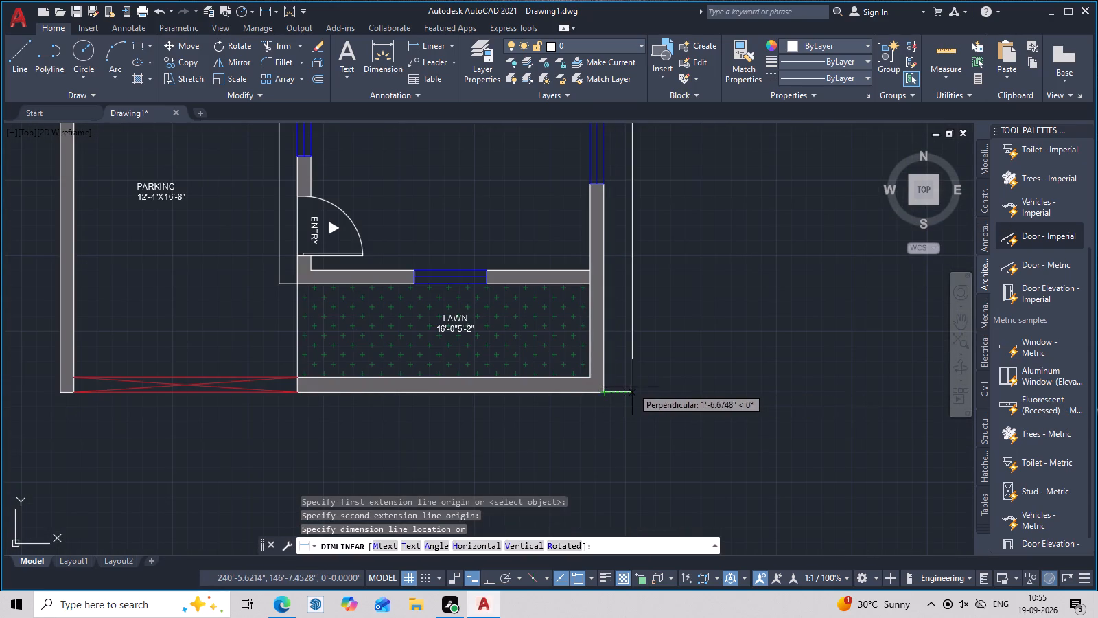
pyautogui.click(632, 387)
# Add a vertical linear dimension outside the west wall, from the north-west outer corner to the south face of the kitchen–staircase wall.
pyautogui.scroll(-3, 659, 376)
pyautogui.moveTo(670, 340); pyautogui.dragTo(674, 389, button='middle')
pyautogui.scroll(3, 644, 295)
pyautogui.moveTo(642, 294); pyautogui.dragTo(648, 294, button='middle')
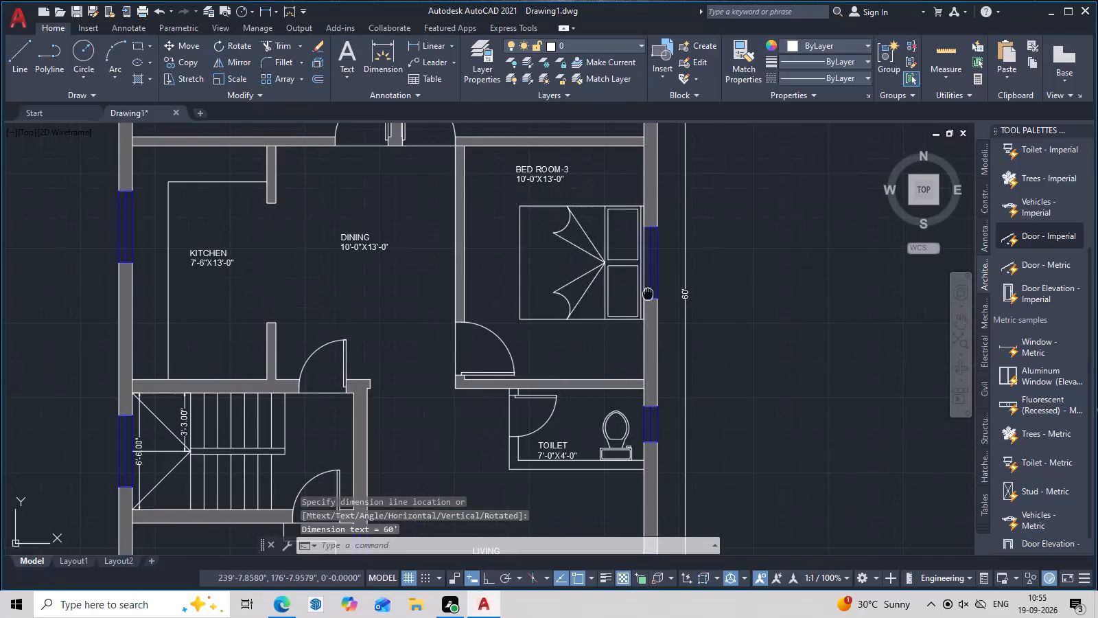
pyautogui.moveTo(648, 294); pyautogui.dragTo(791, 266, button='middle')
pyautogui.scroll(-1, 592, 274)
pyautogui.moveTo(592, 287); pyautogui.dragTo(725, 322, button='middle')
pyautogui.scroll(-3, 613, 300)
pyautogui.moveTo(632, 317); pyautogui.dragTo(638, 351, button='middle')
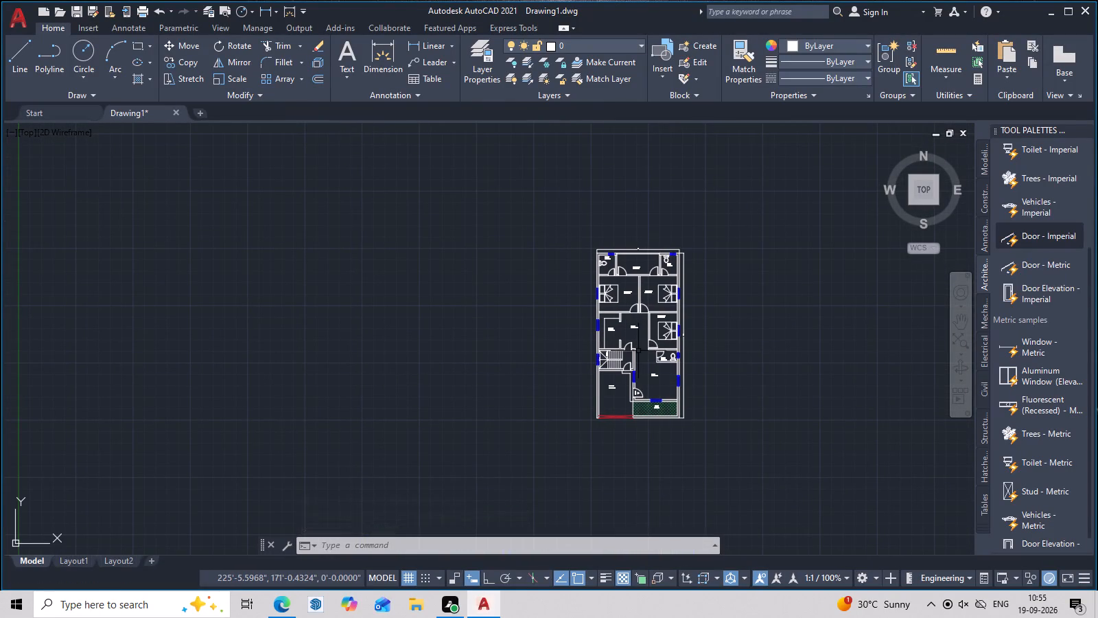
pyautogui.moveTo(592, 249); pyautogui.dragTo(596, 256, button='middle')
pyautogui.moveTo(596, 256); pyautogui.dragTo(606, 275, button='middle')
pyautogui.scroll(4, 627, 290)
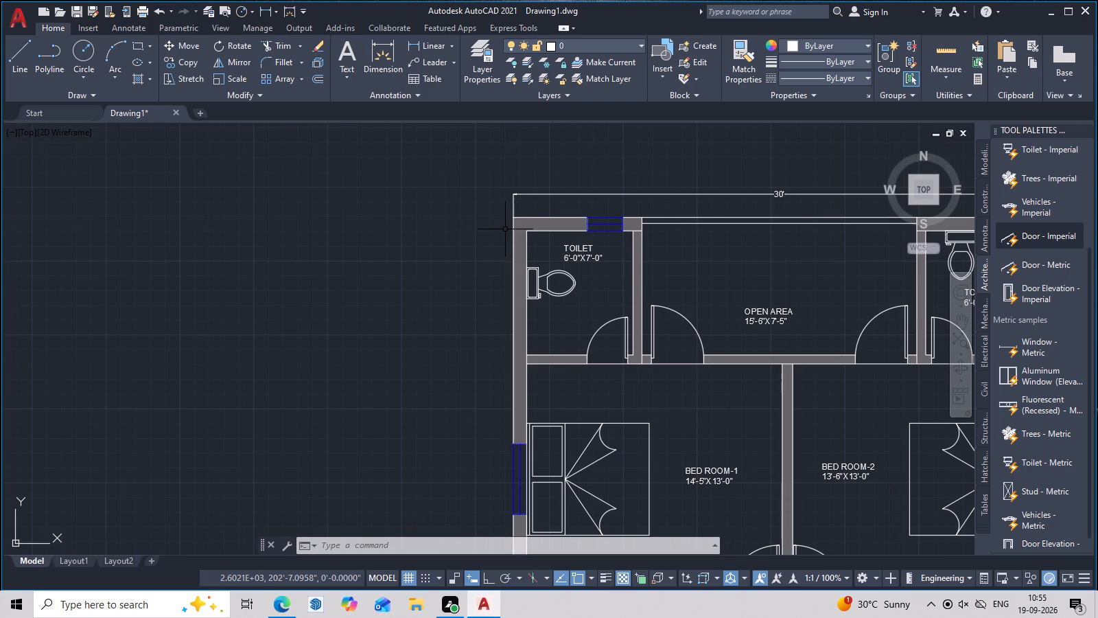
pyautogui.write('DLI')
pyautogui.press('space')
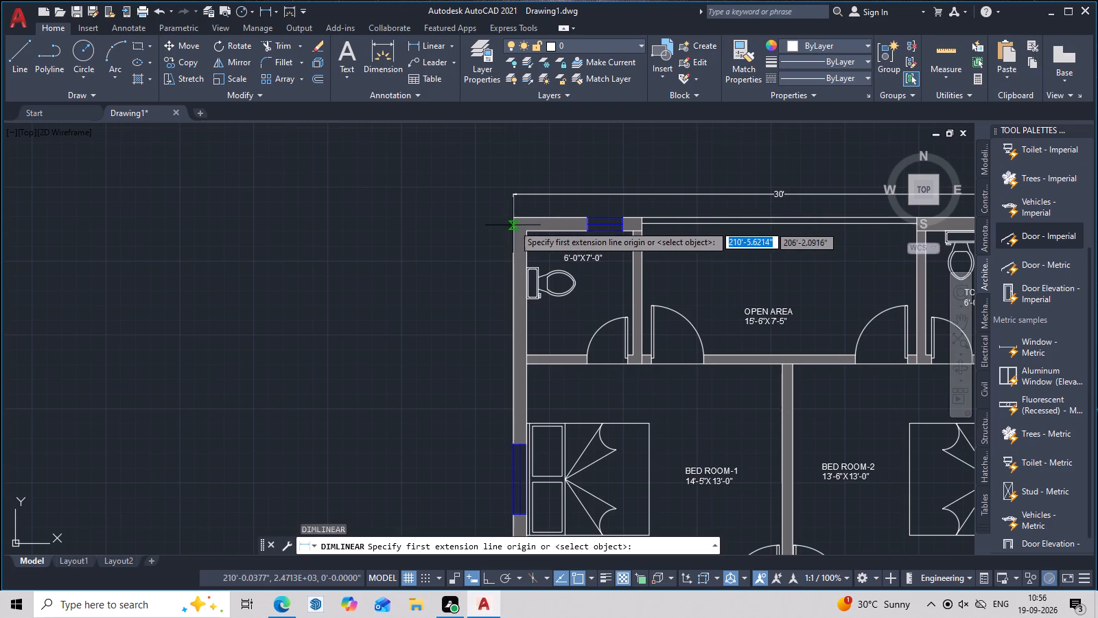
pyautogui.click(514, 220)
pyautogui.scroll(-4, 517, 277)
pyautogui.moveTo(521, 307); pyautogui.dragTo(533, 244, button='middle')
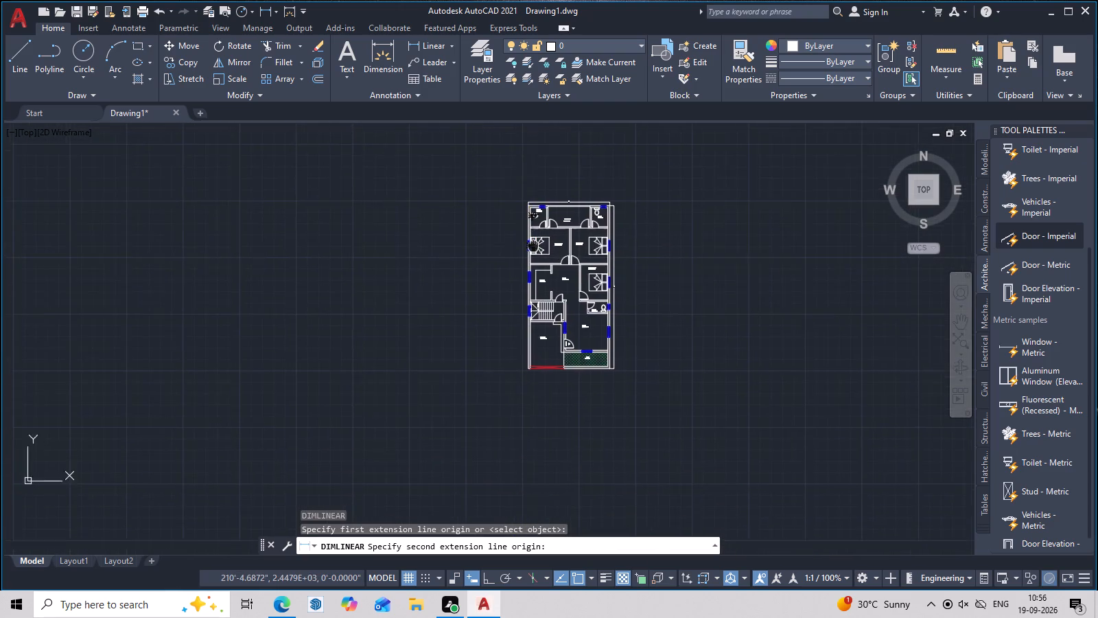
pyautogui.scroll(4, 528, 276)
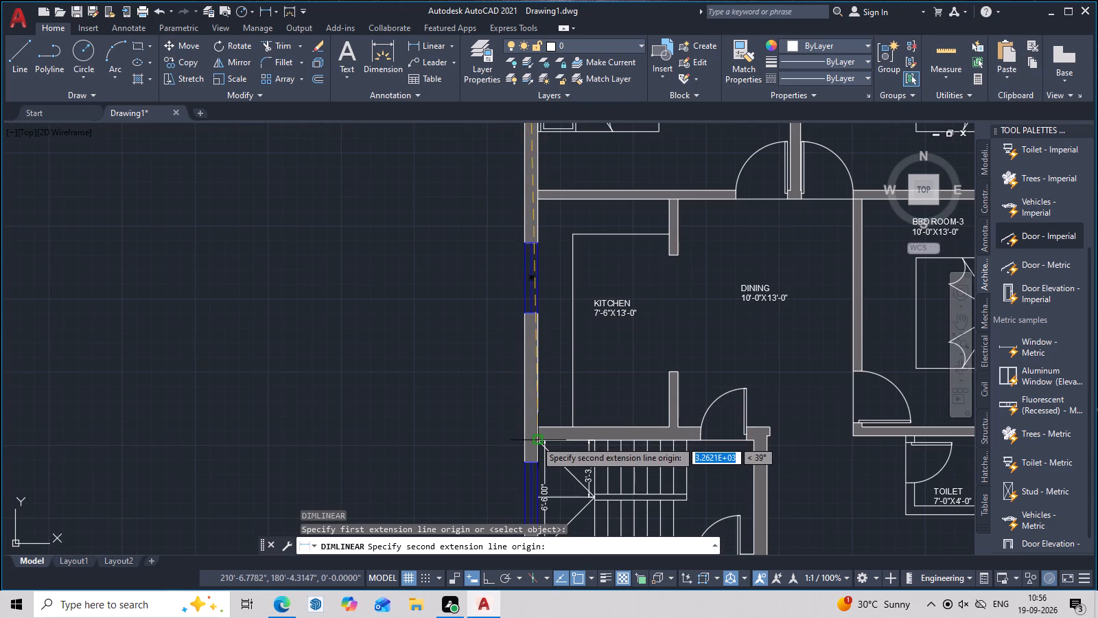
pyautogui.click(535, 442)
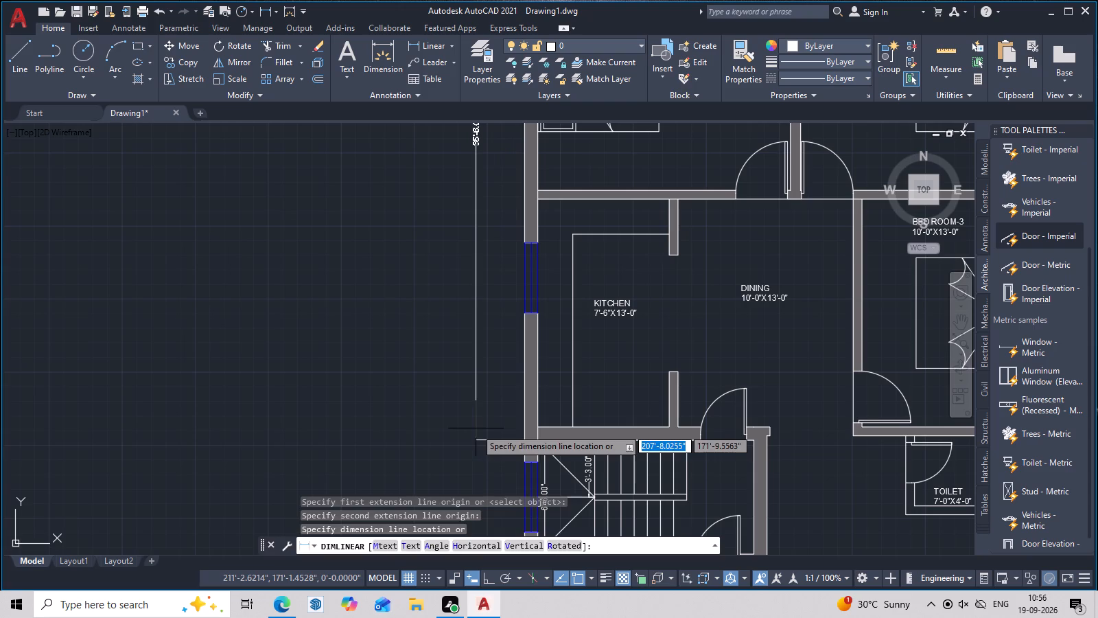
pyautogui.click(476, 428)
# Examine the west-side dimension's text and the placement of the dimensions around the plan.
pyautogui.moveTo(454, 185); pyautogui.dragTo(454, 306, button='middle')
pyautogui.scroll(3, 479, 236)
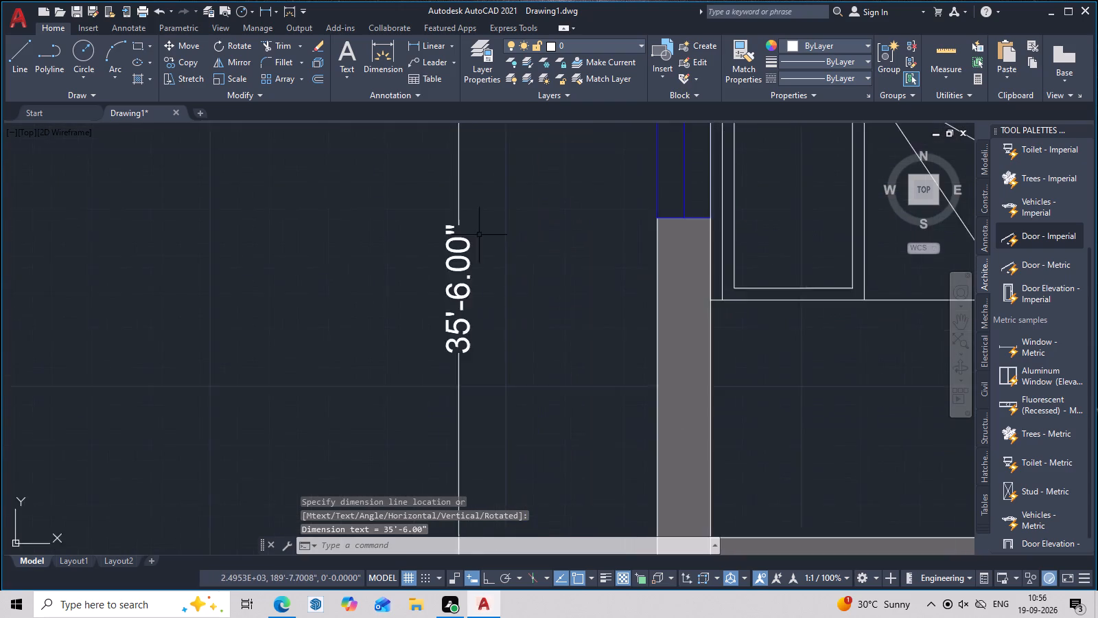
pyautogui.scroll(-3, 479, 235)
pyautogui.moveTo(521, 296); pyautogui.dragTo(584, 310, button='middle')
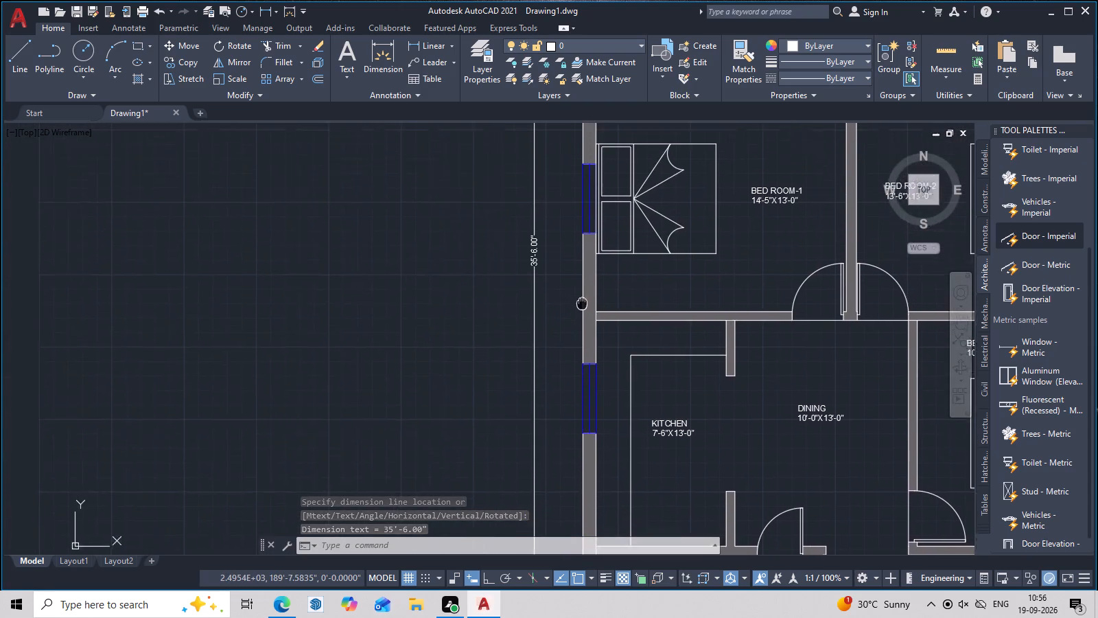
pyautogui.moveTo(584, 310); pyautogui.dragTo(587, 342, button='middle')
pyautogui.scroll(-1, 589, 323)
pyautogui.moveTo(589, 325); pyautogui.dragTo(586, 368, button='middle')
pyautogui.scroll(-1, 588, 359)
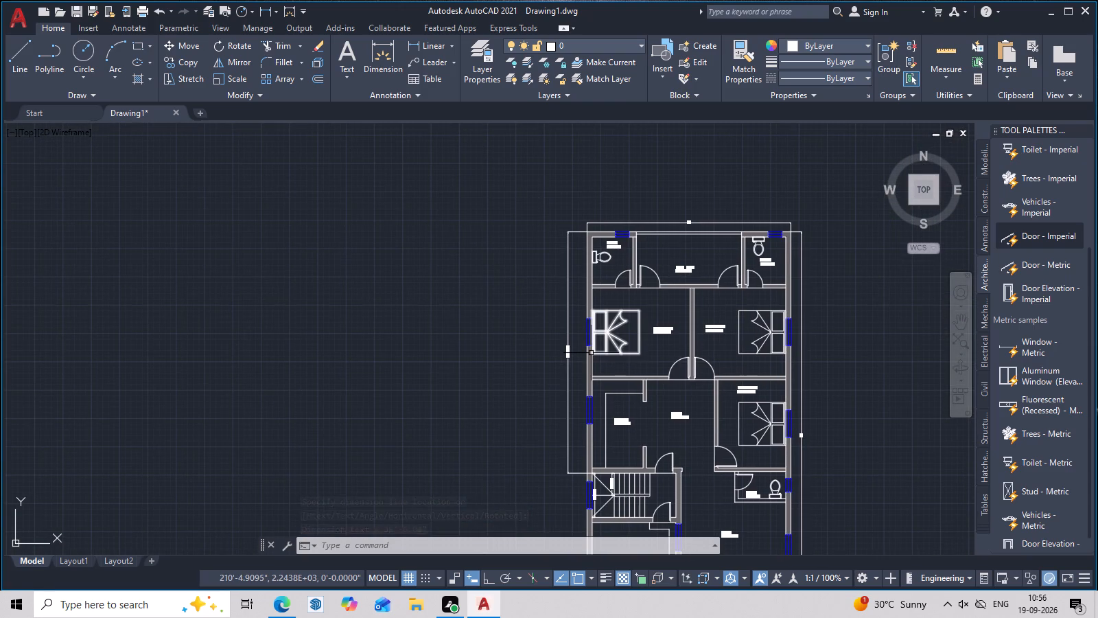
pyautogui.scroll(3, 591, 353)
pyautogui.moveTo(591, 353); pyautogui.dragTo(675, 339, button='middle')
pyautogui.scroll(-3, 675, 339)
pyautogui.moveTo(680, 339); pyautogui.dragTo(601, 346, button='middle')
pyautogui.moveTo(688, 322); pyautogui.dragTo(668, 257, button='middle')
pyautogui.scroll(1, 668, 256)
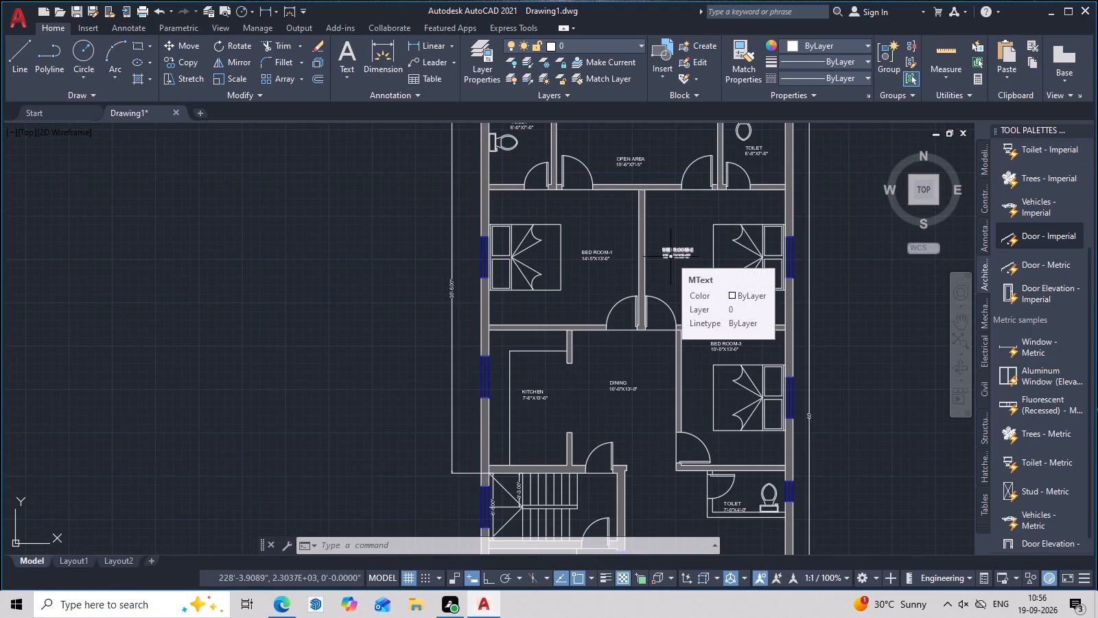
# Review the primary units and text settings of the Standard dimension style, then return to the plan.
pyautogui.write('D')
pyautogui.press('space')
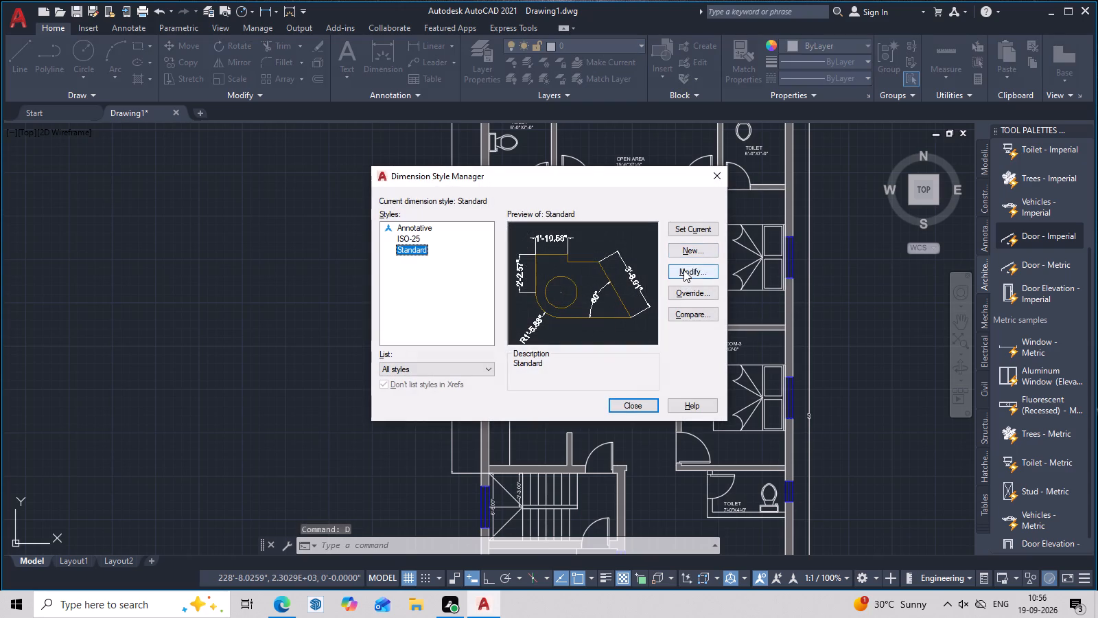
pyautogui.click(684, 270)
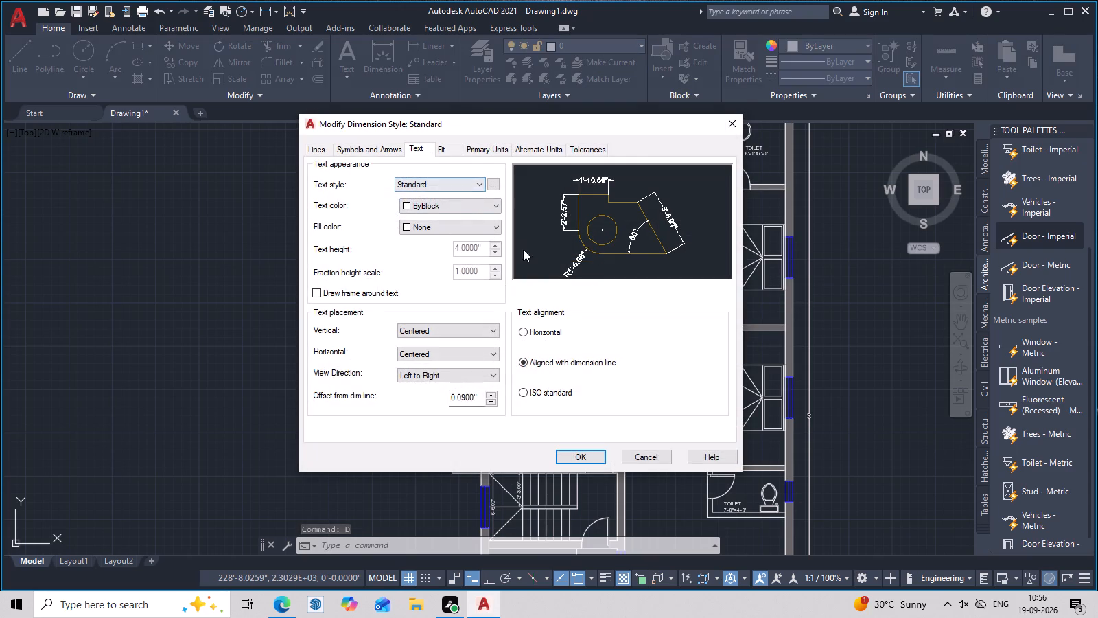
pyautogui.click(474, 150)
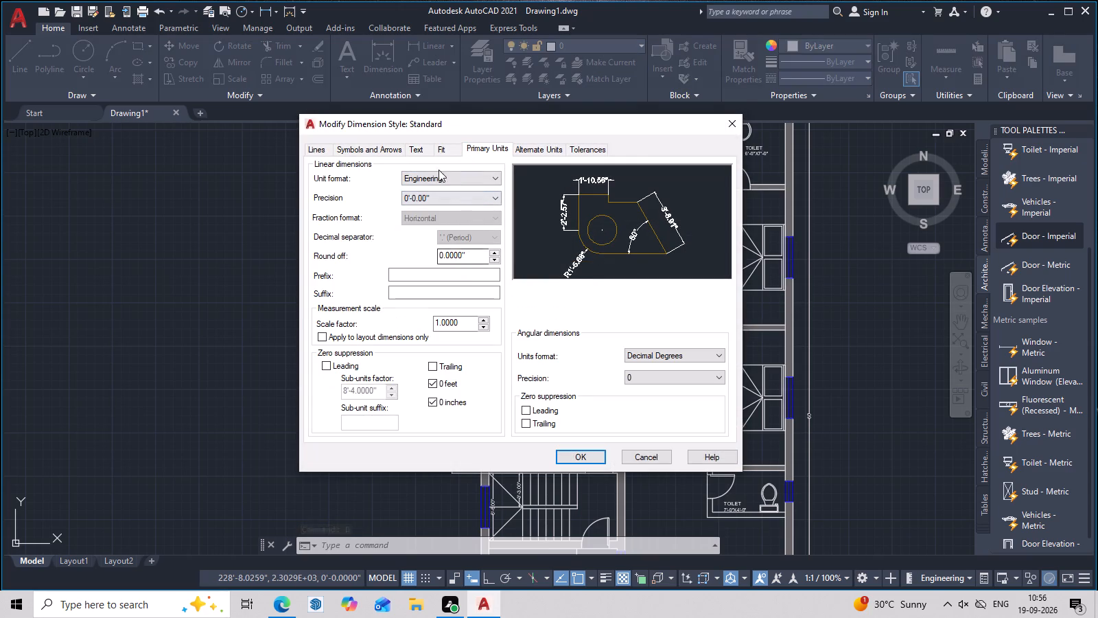
pyautogui.click(418, 151)
pyautogui.click(730, 125)
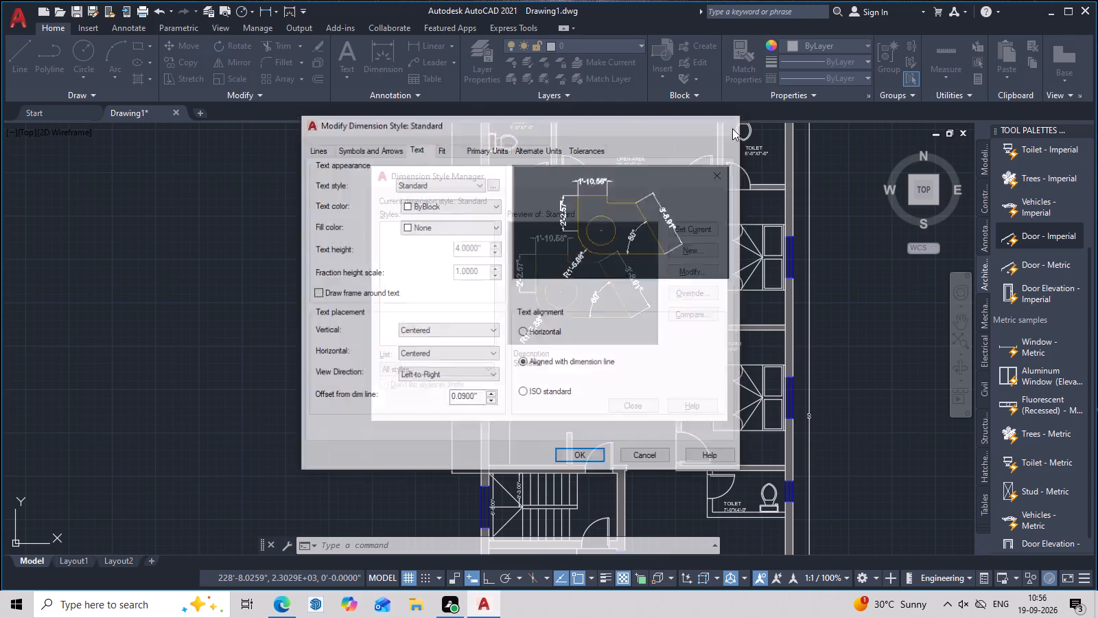
pyautogui.click(721, 179)
pyautogui.moveTo(773, 386); pyautogui.dragTo(623, 416, button='middle')
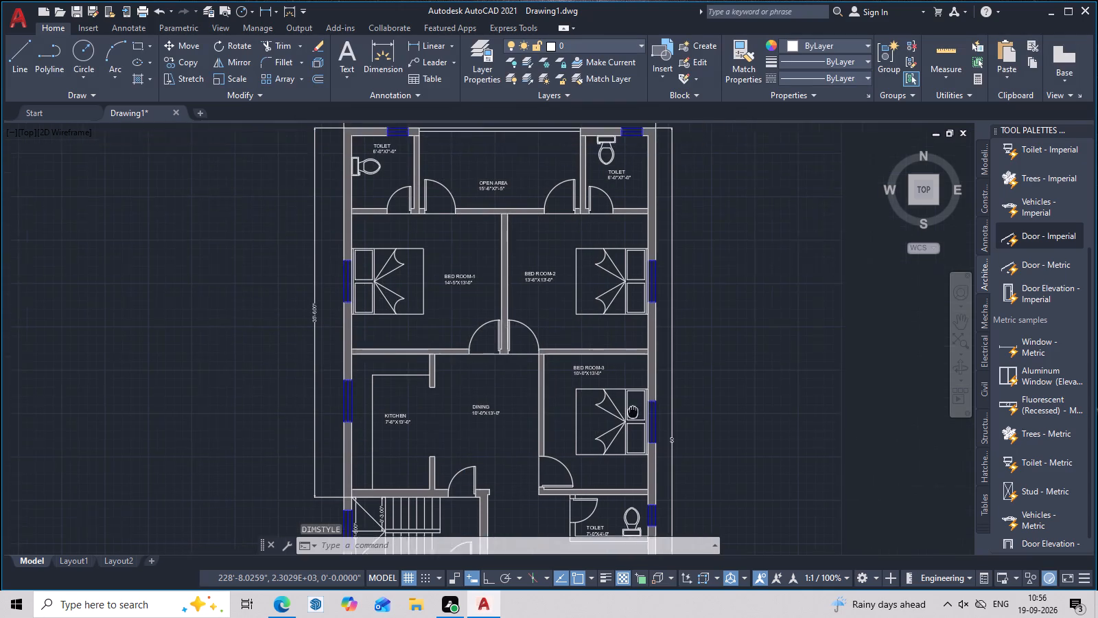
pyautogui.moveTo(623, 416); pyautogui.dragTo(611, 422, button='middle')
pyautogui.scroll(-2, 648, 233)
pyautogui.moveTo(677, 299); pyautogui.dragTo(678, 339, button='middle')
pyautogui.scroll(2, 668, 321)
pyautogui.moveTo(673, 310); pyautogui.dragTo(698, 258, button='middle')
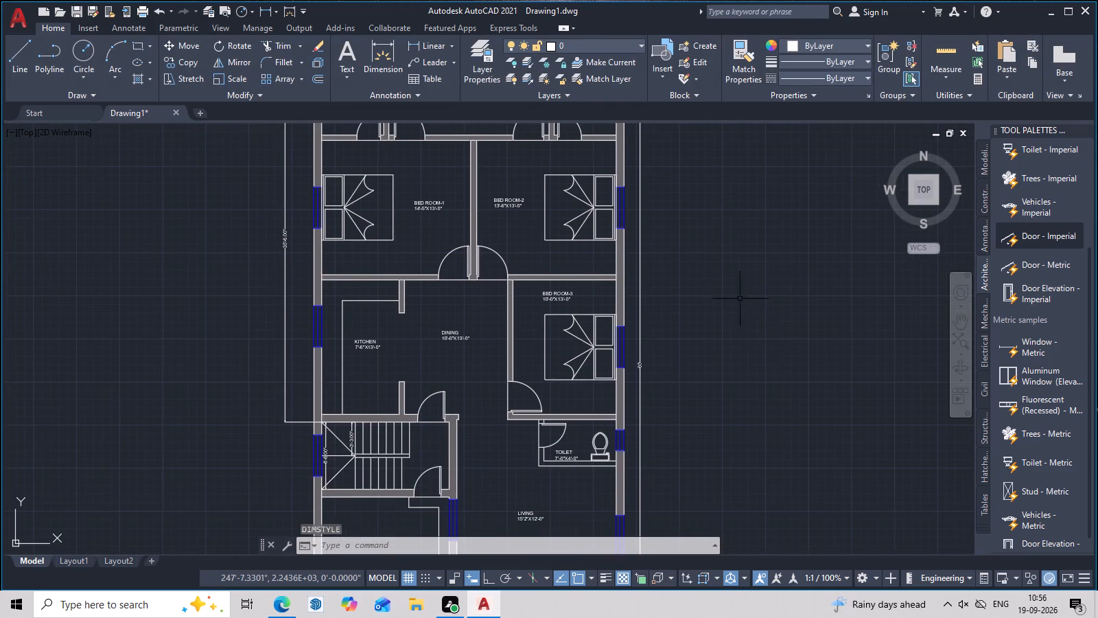
# Save the drawing in the Documents folder under the file name FLOOR PLAN 19.
pyautogui.click(10, 0)
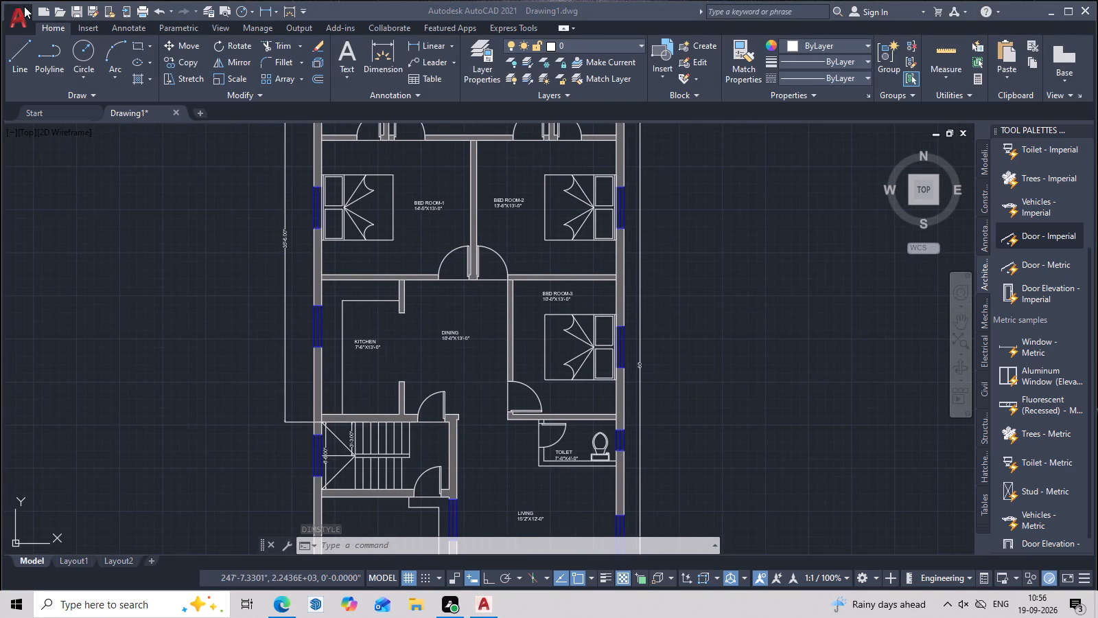
pyautogui.click(12, 14)
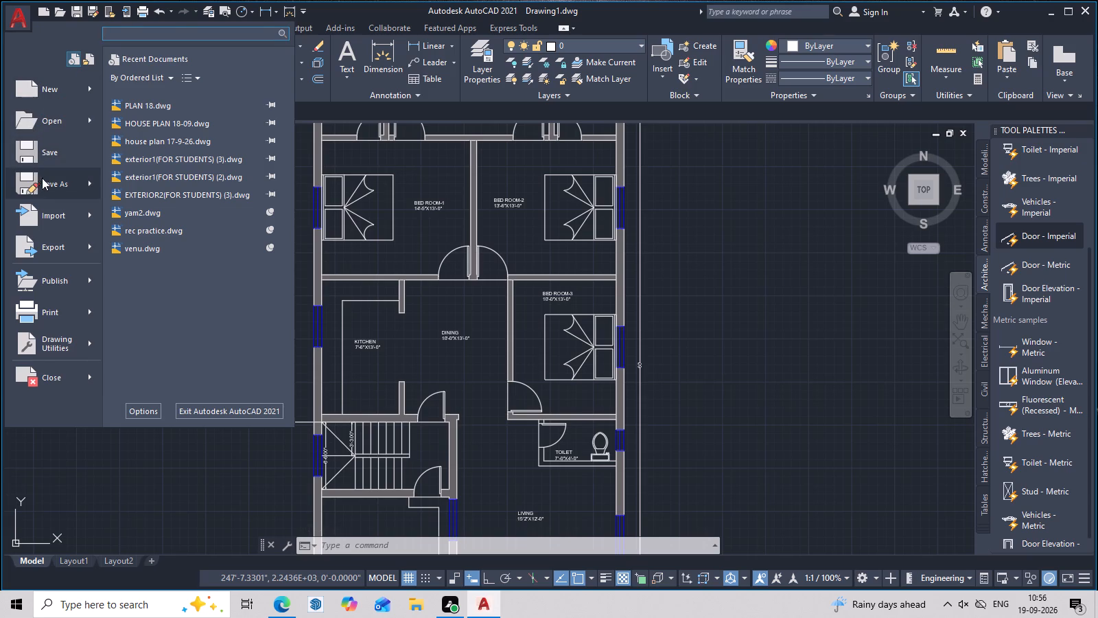
pyautogui.click(53, 159)
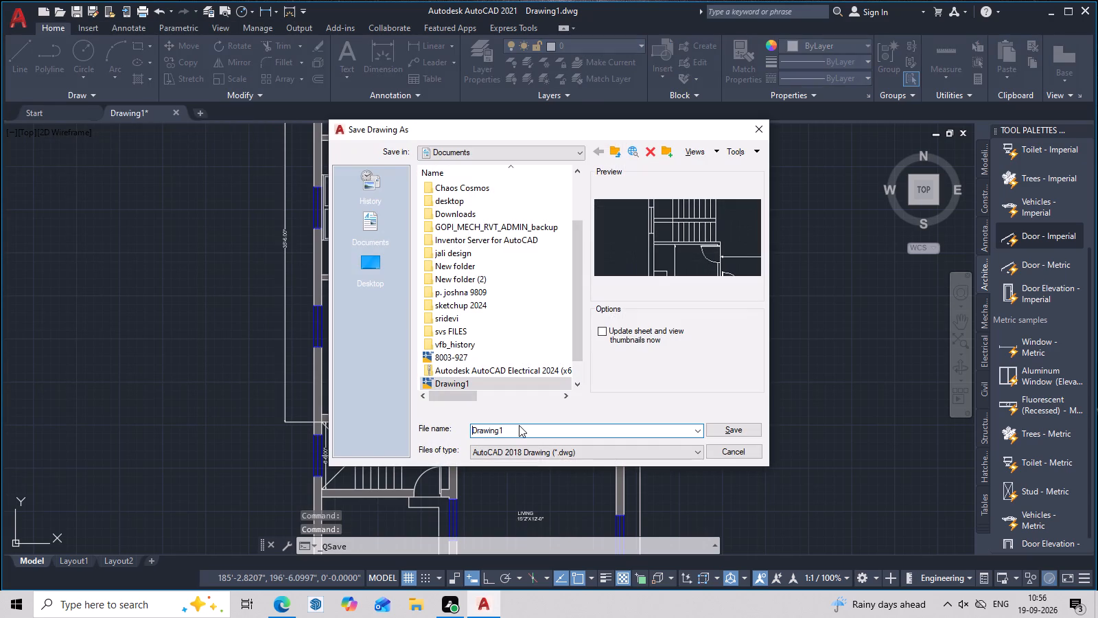
pyautogui.click(519, 425)
pyautogui.click(519, 428)
pyautogui.press('BackSpace')
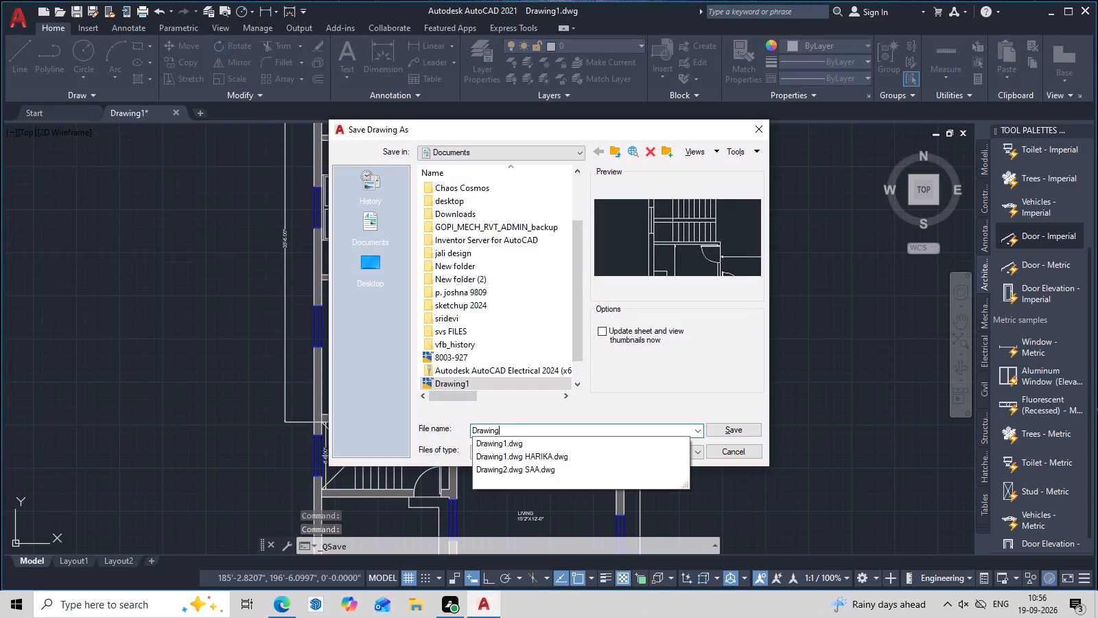
pyautogui.press('BackSpace')
pyautogui.press('BackSpace')
pyautogui.press('BackSpace')
pyautogui.press('BackSpace')
pyautogui.press('BackSpace')
pyautogui.press('BackSpace')
pyautogui.press('BackSpace')
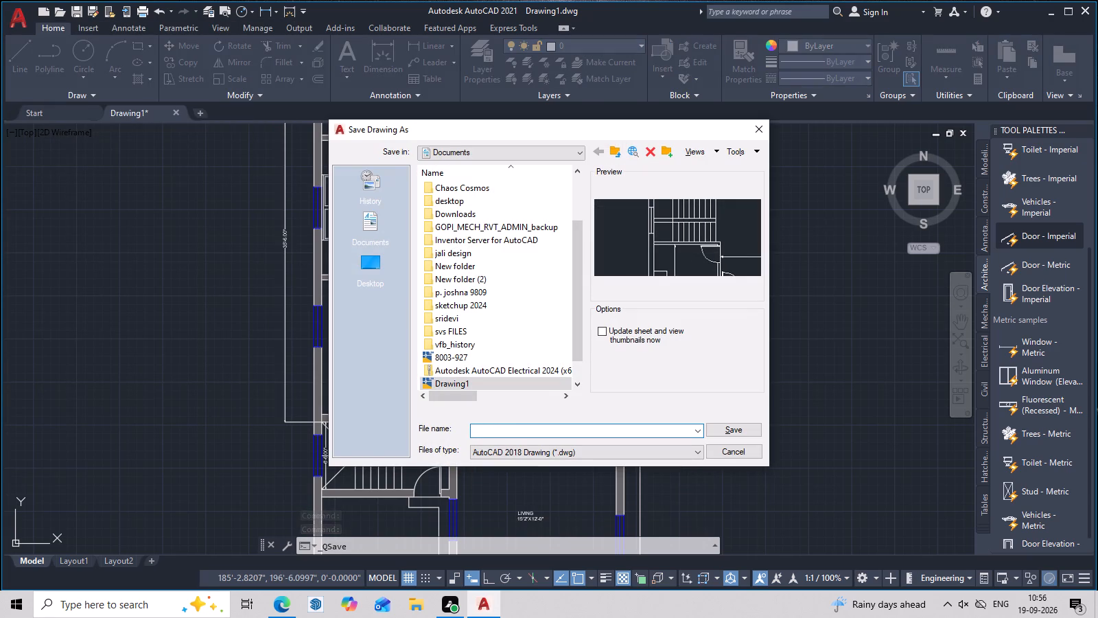
pyautogui.write('FLORR')
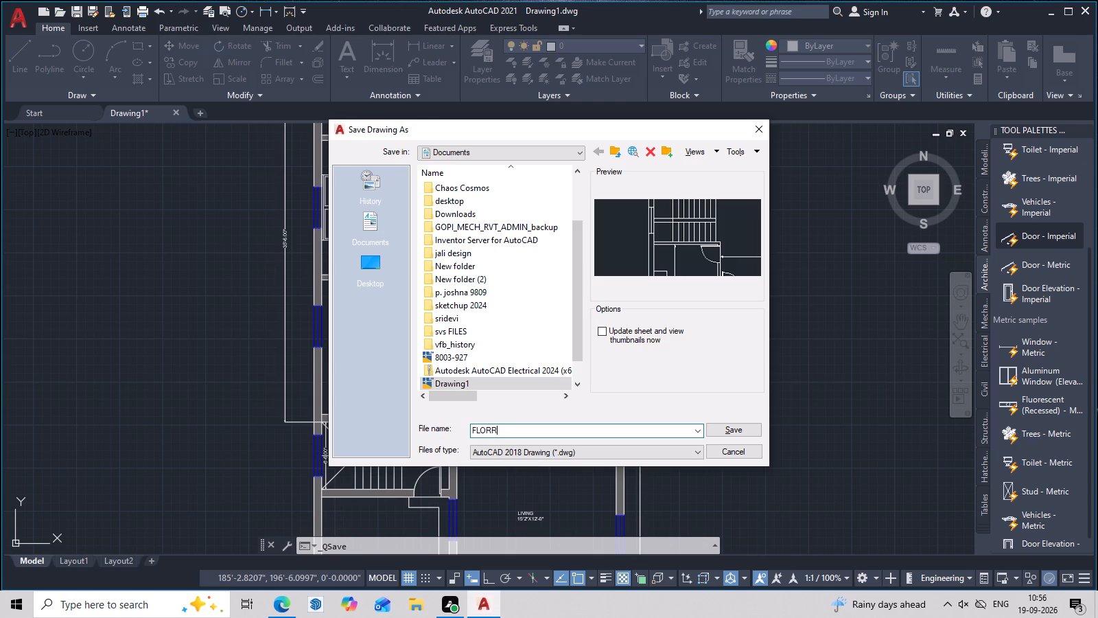
pyautogui.press('BackSpace')
pyautogui.press('BackSpace')
pyautogui.write('OR')
pyautogui.press('space')
pyautogui.write('PLAN')
pyautogui.press('space')
pyautogui.write('19')
pyautogui.click(732, 430)
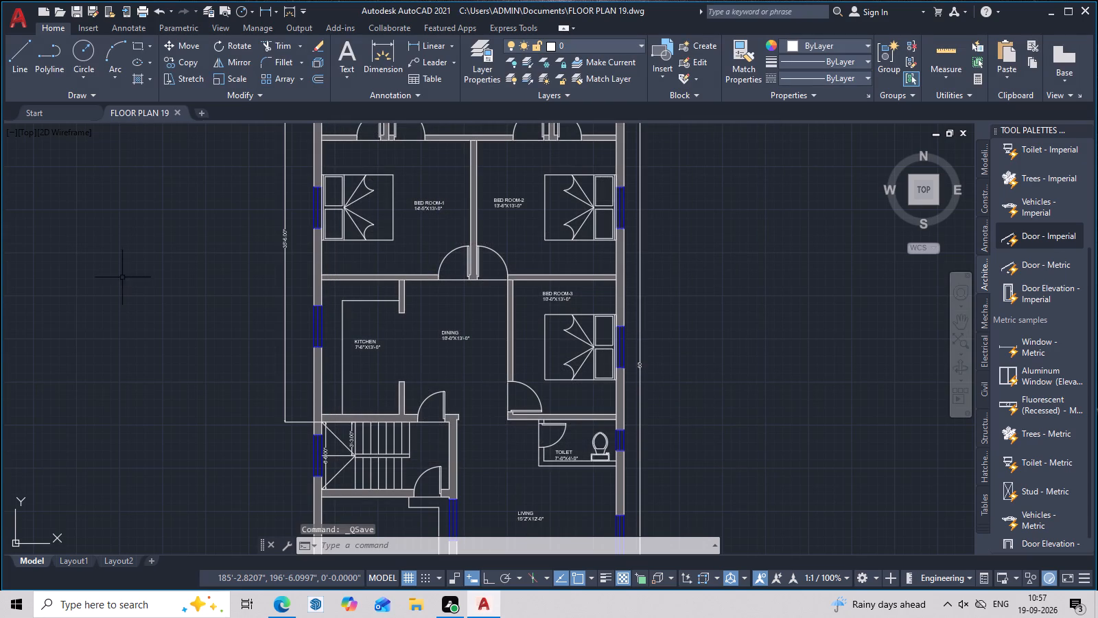
# Save the FLOOR PLAN 19 drawing once more under its current name.
pyautogui.click(24, 8)
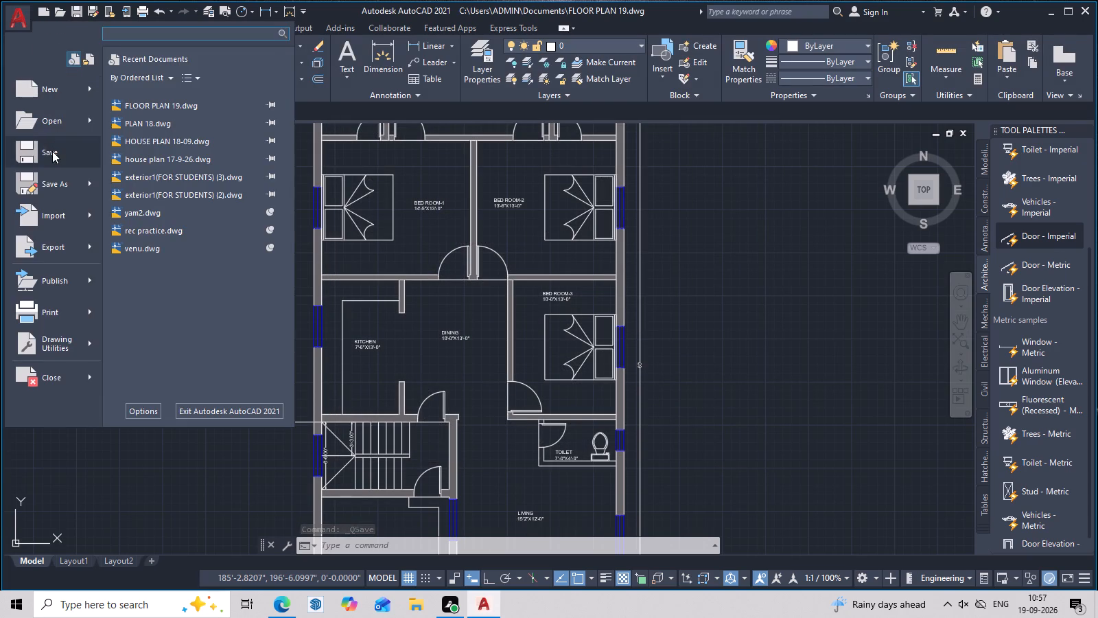
pyautogui.click(52, 151)
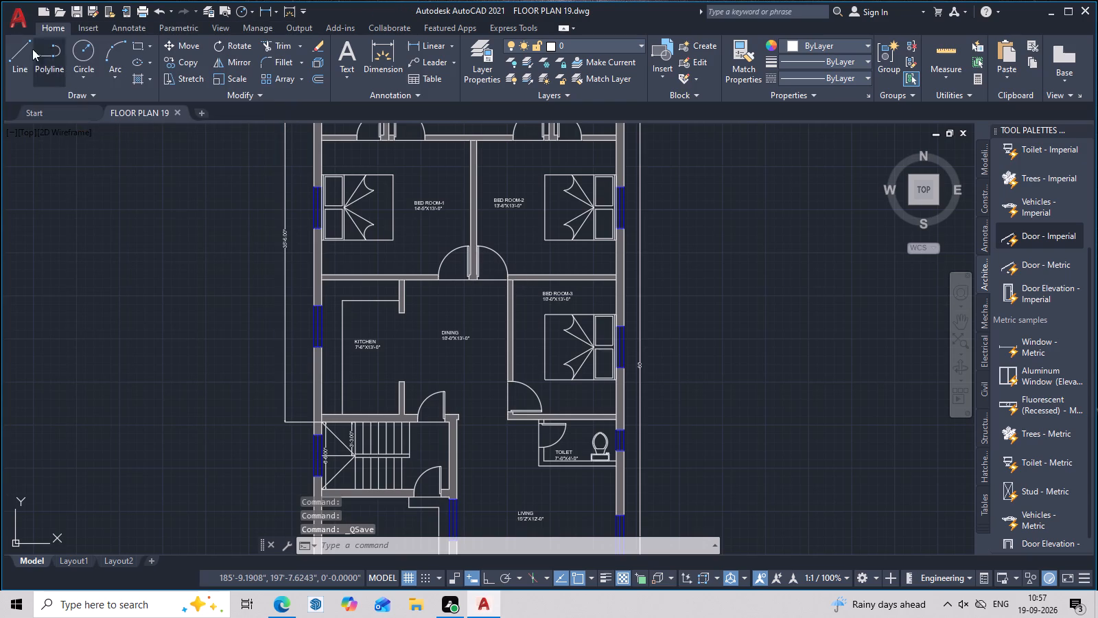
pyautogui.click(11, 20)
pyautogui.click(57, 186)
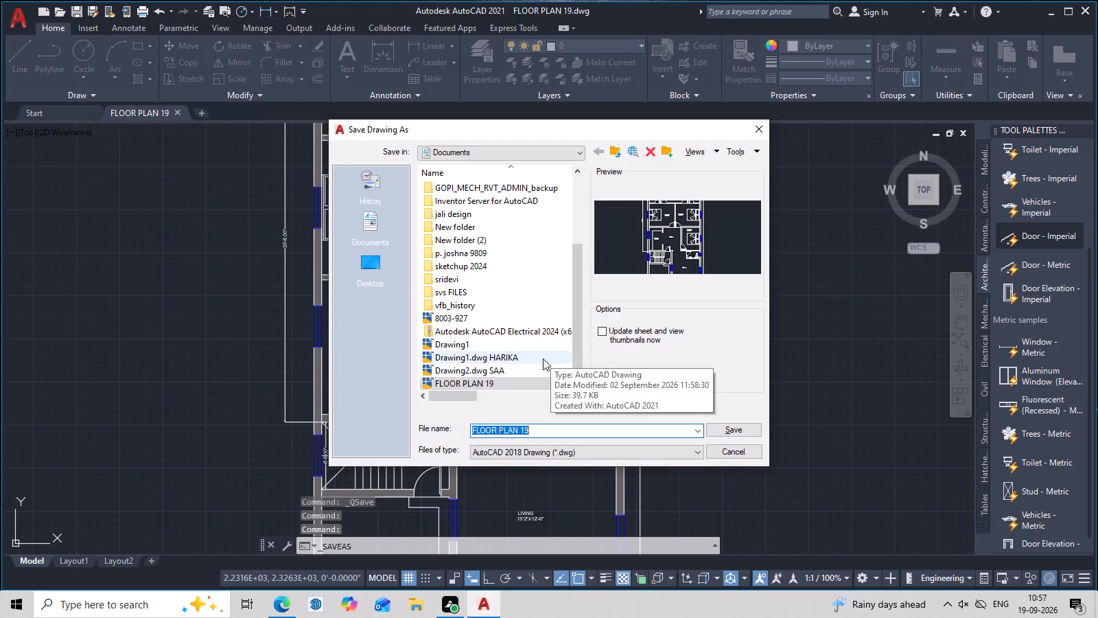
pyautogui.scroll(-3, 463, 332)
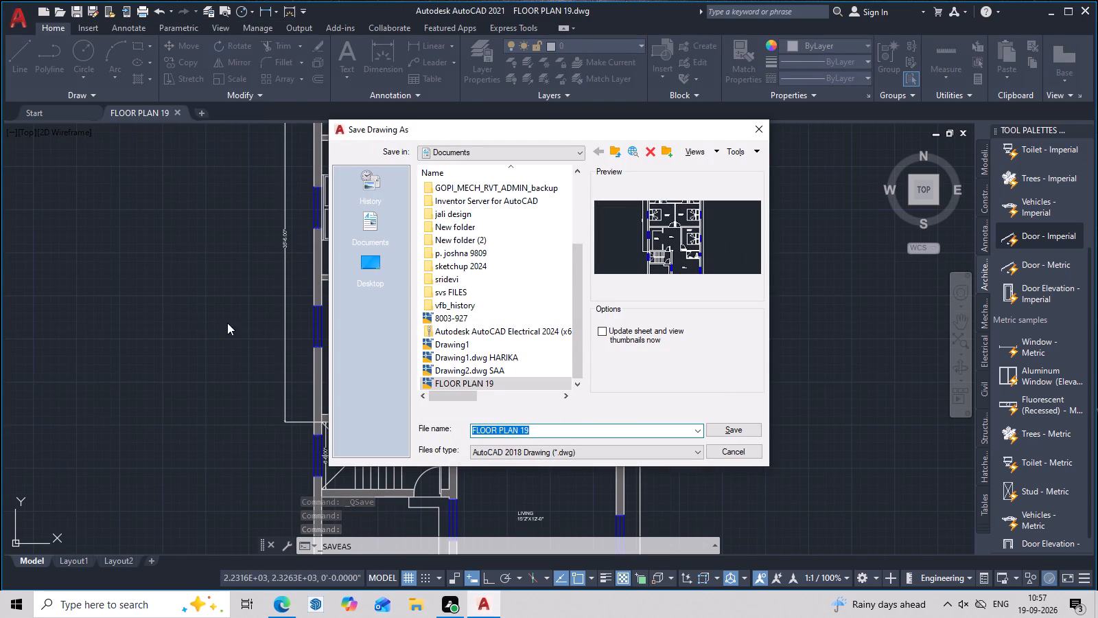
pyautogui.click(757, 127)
# Examine the whole floor plan, checking the room labels, wall hatch and outside dimensions from the toilets down to the entrance.
pyautogui.scroll(-2, 498, 245)
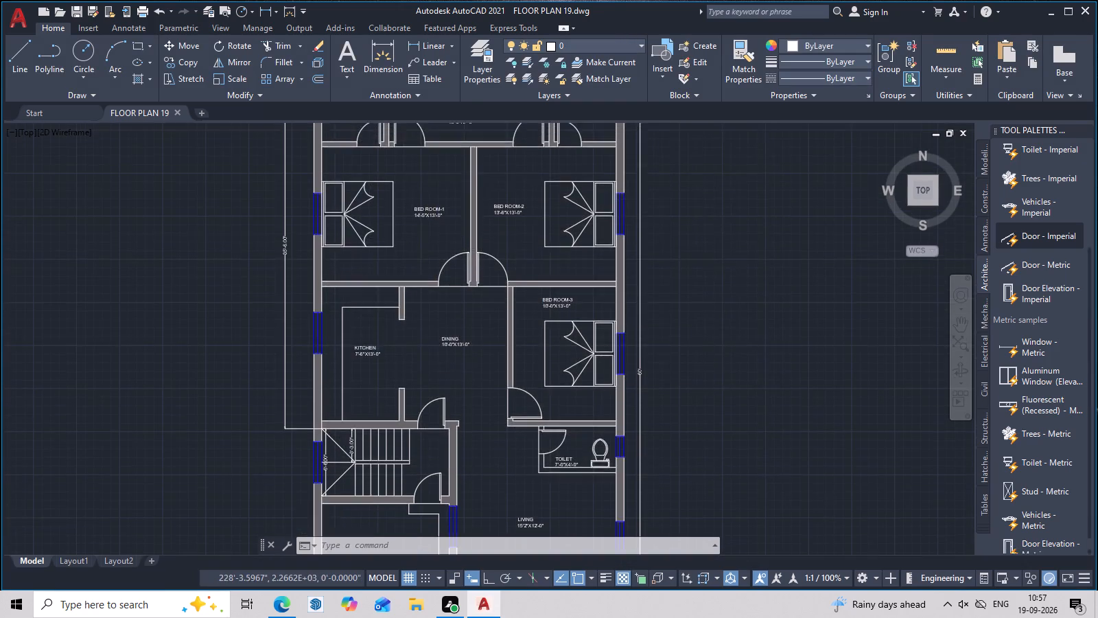
pyautogui.moveTo(512, 268); pyautogui.dragTo(520, 284, button='middle')
pyautogui.scroll(2, 509, 190)
pyautogui.moveTo(508, 172); pyautogui.dragTo(522, 132, button='middle')
pyautogui.scroll(-1, 522, 150)
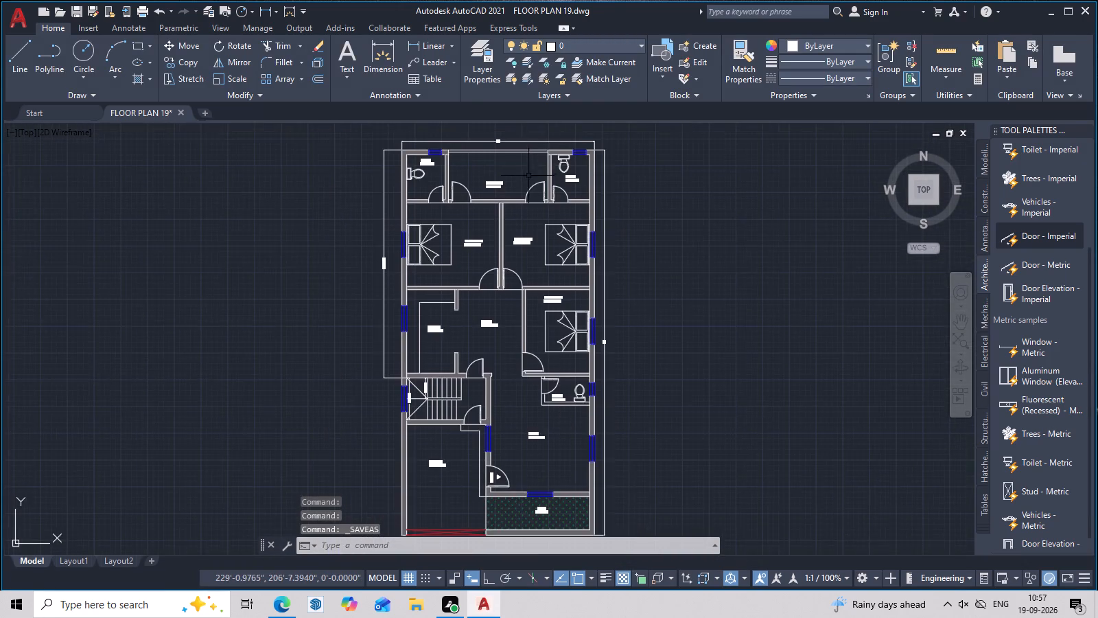
pyautogui.moveTo(528, 178); pyautogui.dragTo(550, 176, button='middle')
pyautogui.scroll(-1, 623, 286)
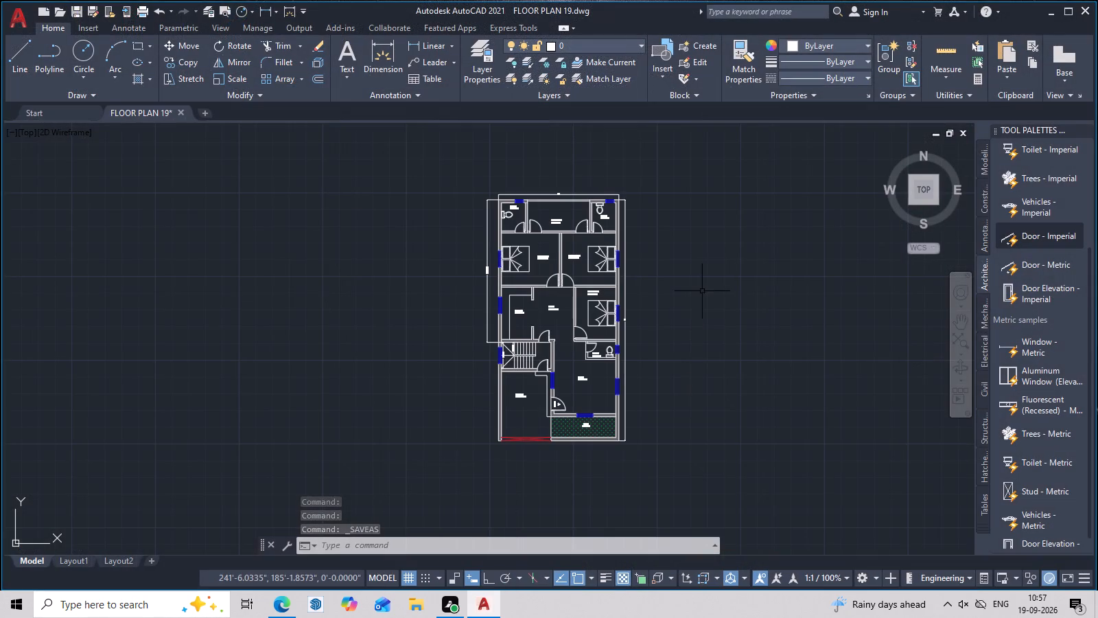
pyautogui.moveTo(622, 205); pyautogui.dragTo(557, 205, button='middle')
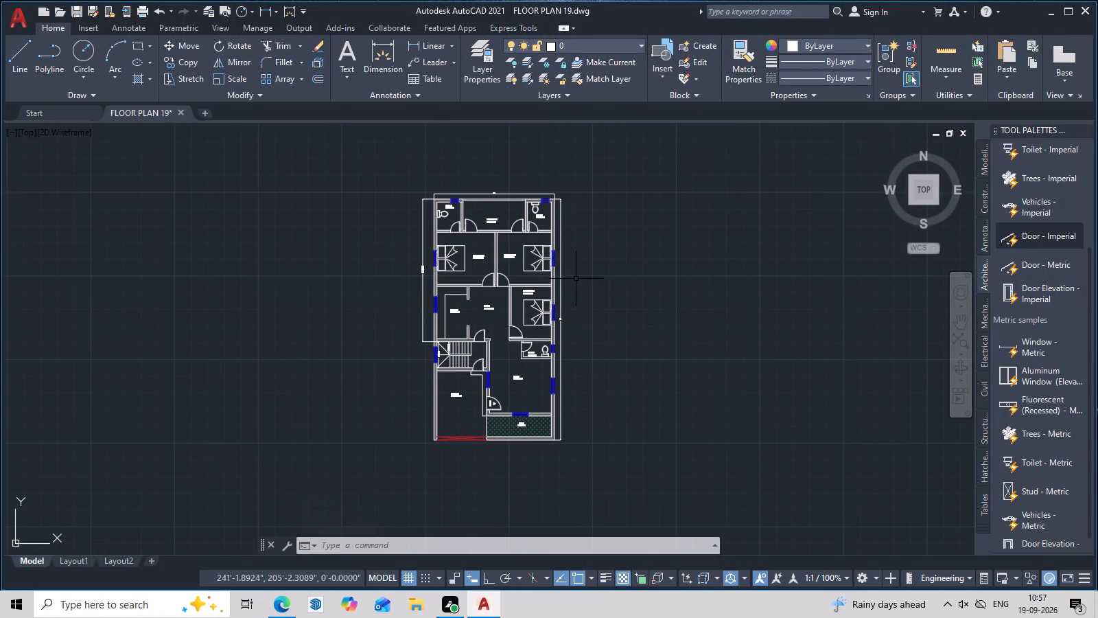
pyautogui.moveTo(571, 345); pyautogui.dragTo(573, 407, button='middle')
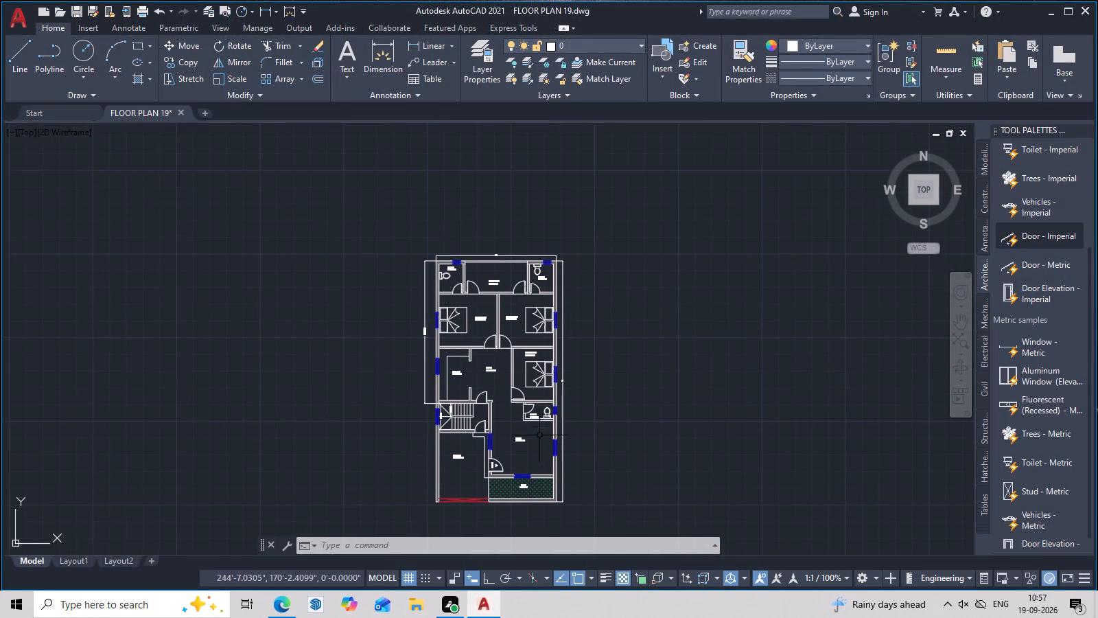
pyautogui.scroll(2, 517, 437)
pyautogui.scroll(-1, 516, 437)
pyautogui.moveTo(502, 458); pyautogui.dragTo(474, 468, button='middle')
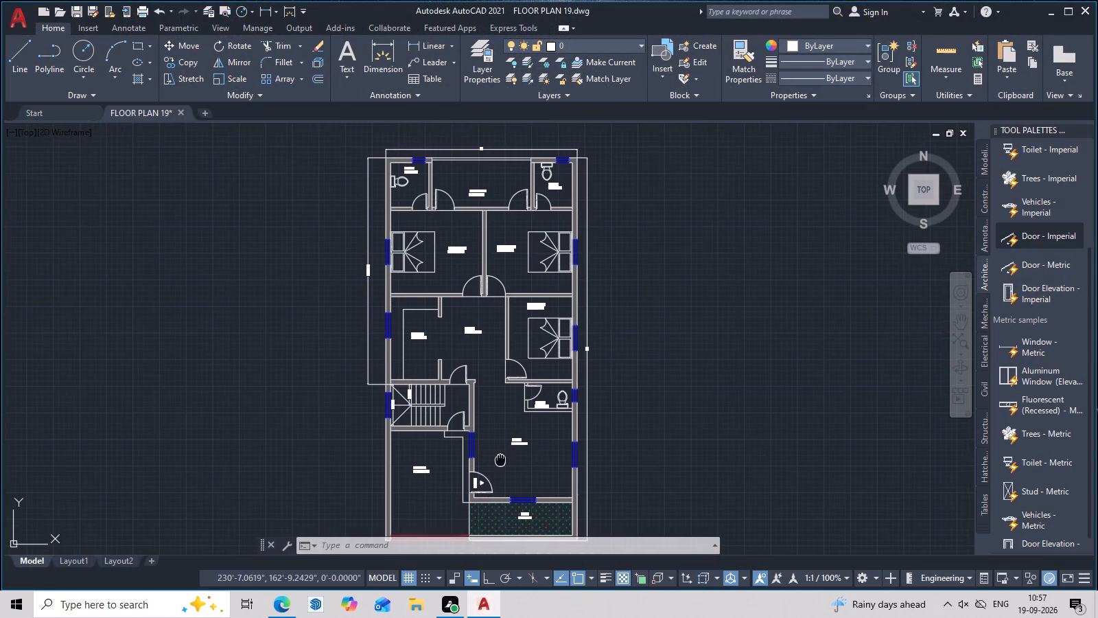
pyautogui.moveTo(474, 468); pyautogui.dragTo(468, 470, button='middle')
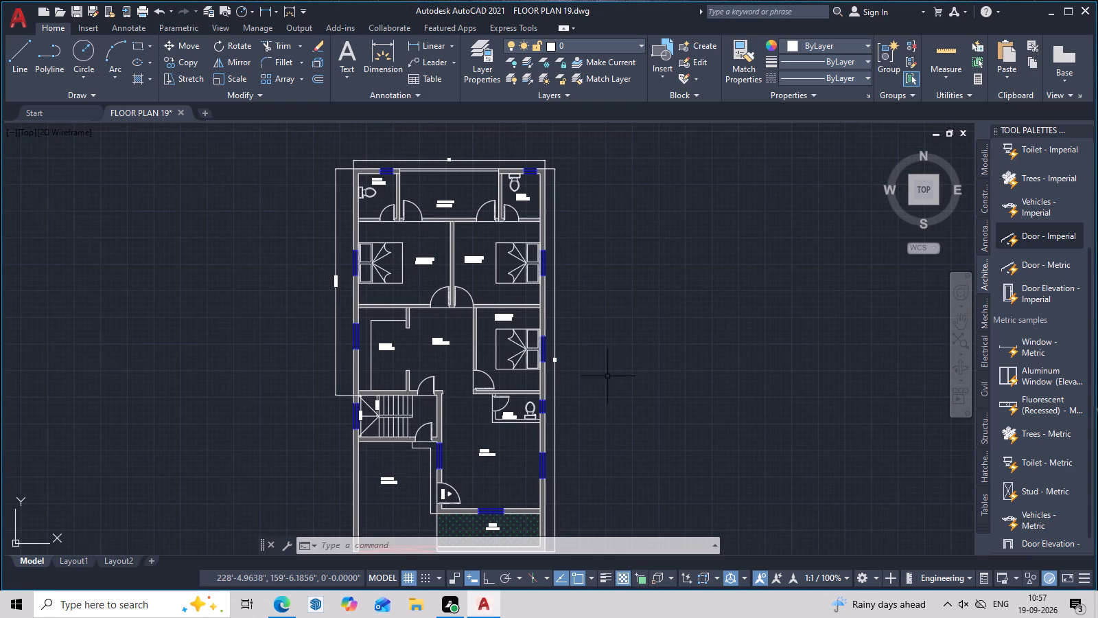
pyautogui.moveTo(574, 326); pyautogui.dragTo(509, 367, button='middle')
pyautogui.scroll(3, 360, 306)
pyautogui.moveTo(557, 367); pyautogui.dragTo(619, 365, button='middle')
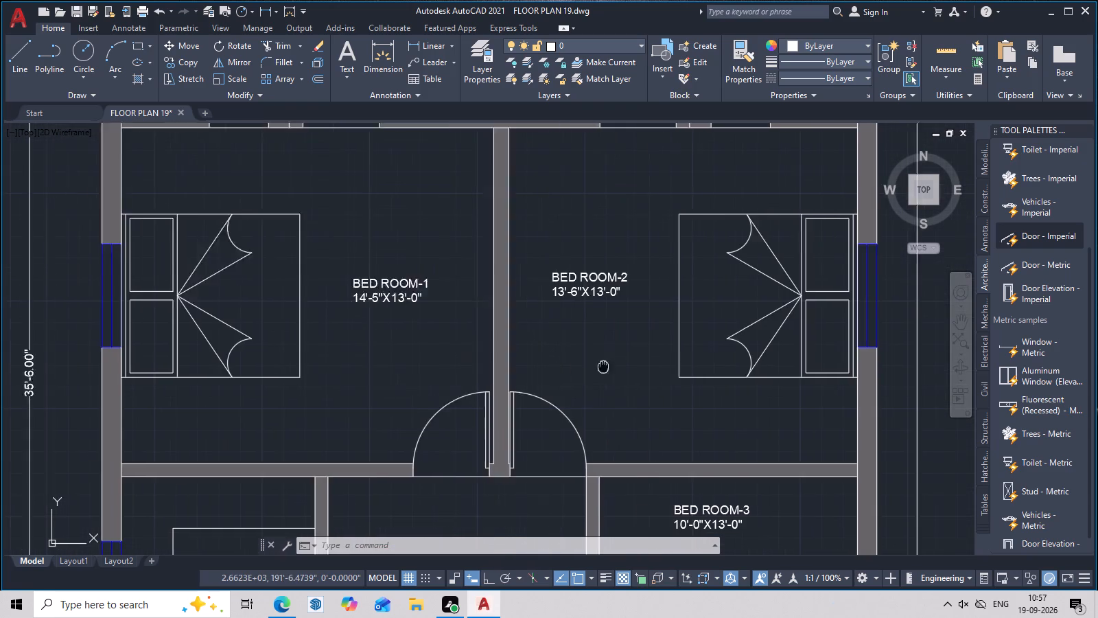
pyautogui.moveTo(619, 365); pyautogui.dragTo(745, 361, button='middle')
pyautogui.scroll(-2, 739, 363)
pyautogui.moveTo(744, 374); pyautogui.dragTo(688, 251, button='middle')
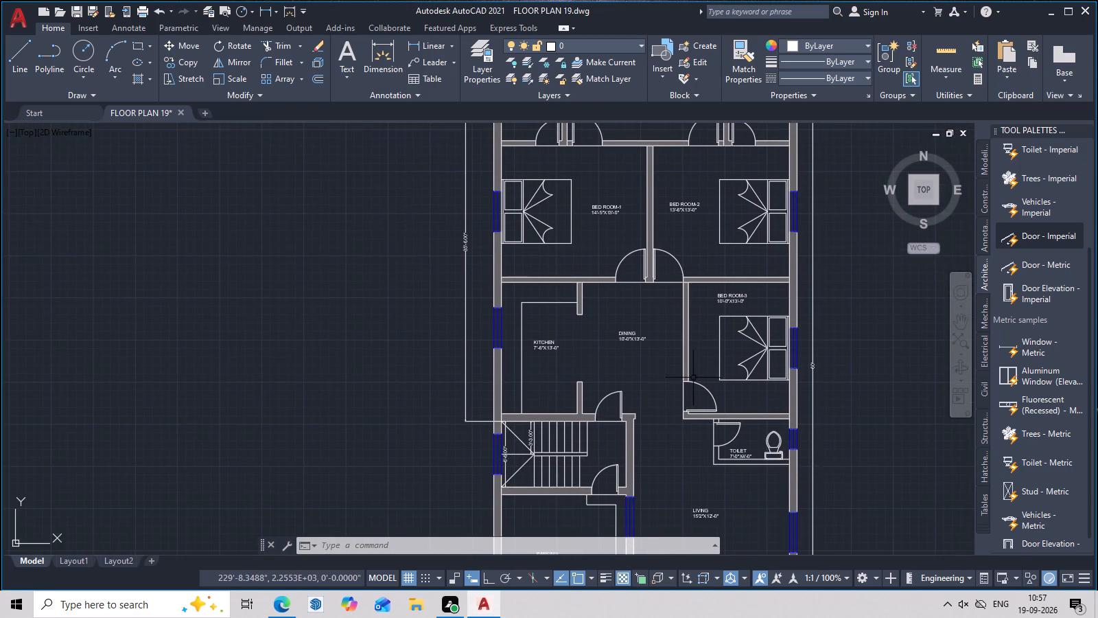
pyautogui.moveTo(691, 365); pyautogui.dragTo(677, 308, button='middle')
pyautogui.moveTo(631, 334); pyautogui.dragTo(603, 334, button='middle')
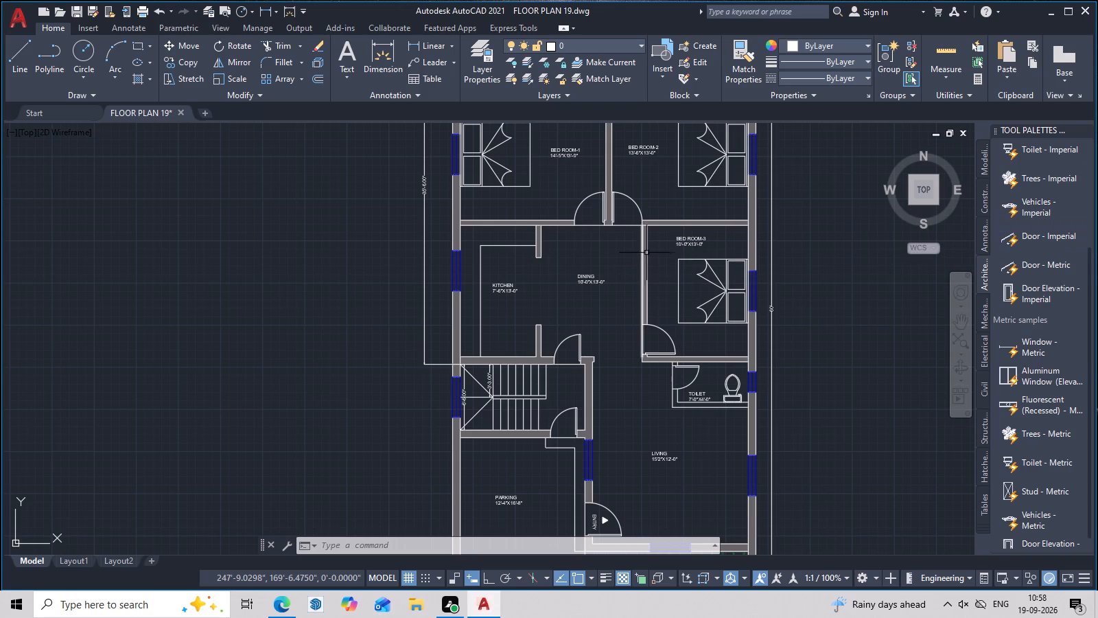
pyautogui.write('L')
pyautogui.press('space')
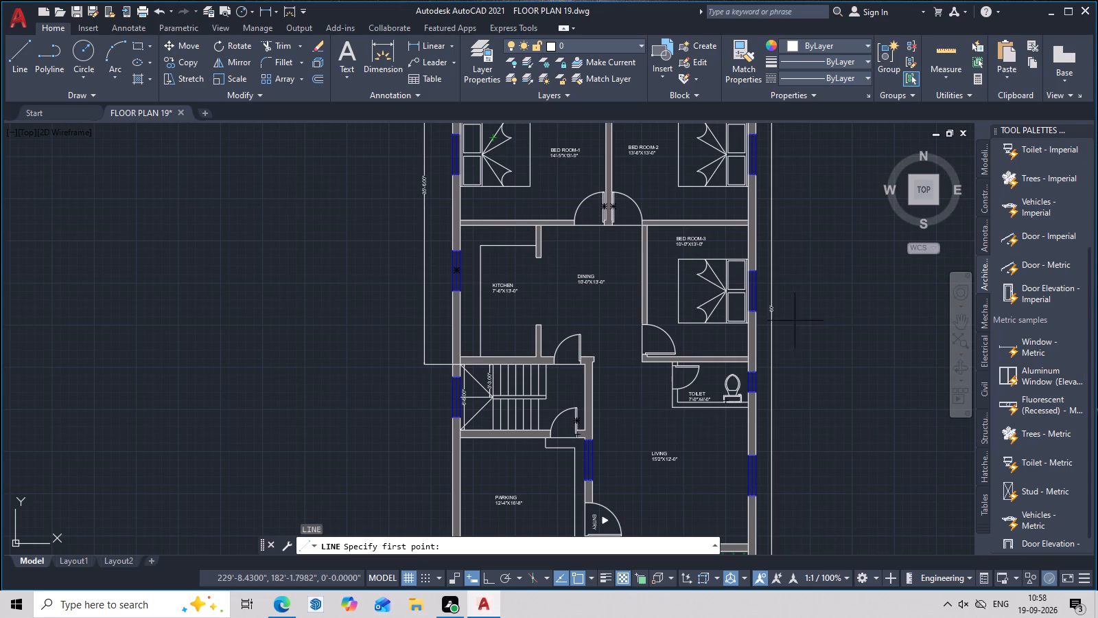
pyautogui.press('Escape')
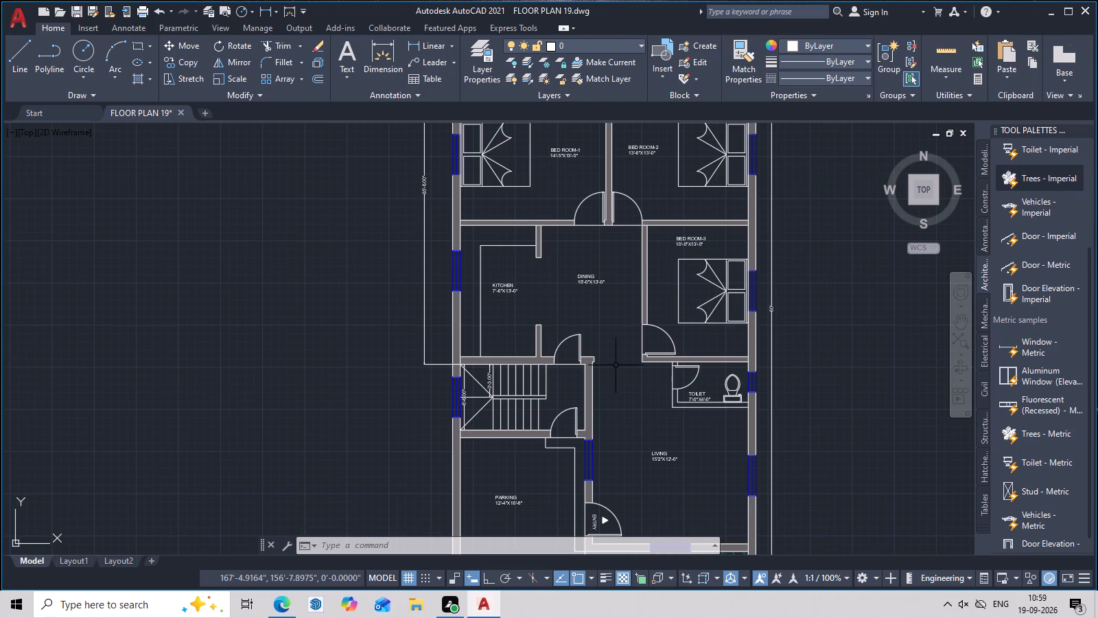
# Insert the "Sink-double - 36 in top" block from the Kitchens.dwg DesignCenter sample into the empty space west of the kitchen.
pyautogui.moveTo(611, 196); pyautogui.dragTo(623, 237, button='middle')
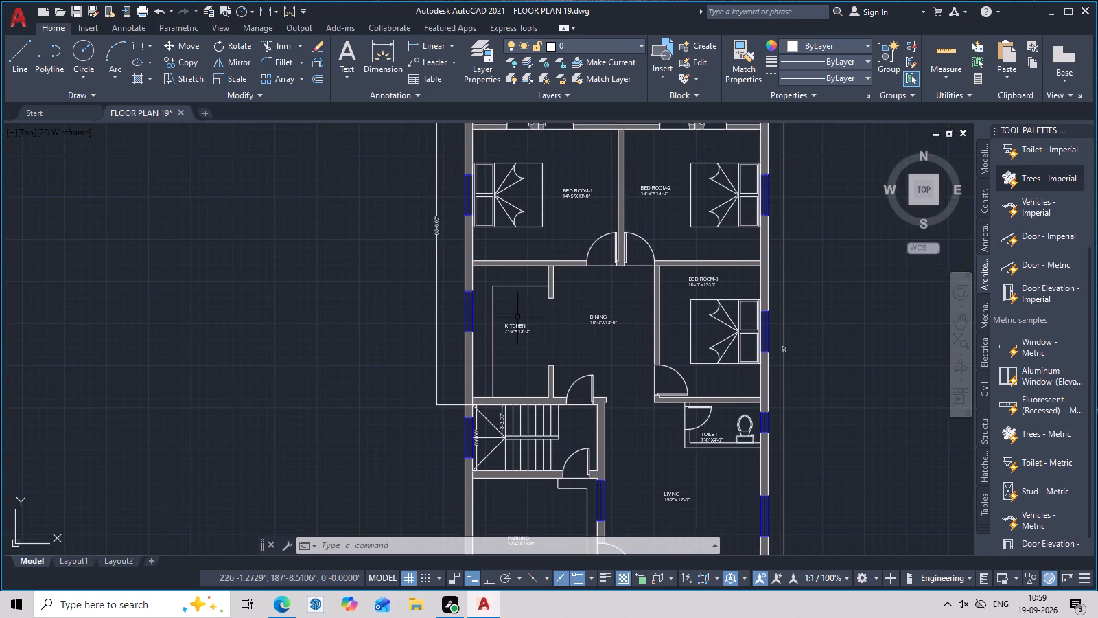
pyautogui.scroll(2, 499, 334)
pyautogui.moveTo(526, 344); pyautogui.dragTo(616, 339, button='middle')
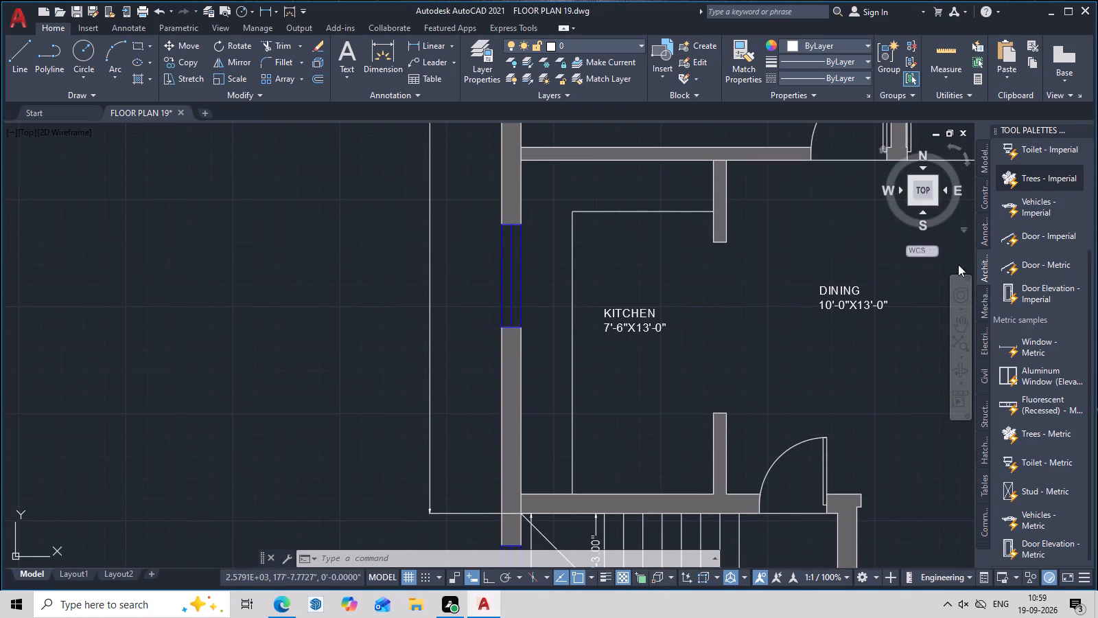
pyautogui.press('Escape')
pyautogui.moveTo(618, 319); pyautogui.dragTo(585, 357, button='middle')
pyautogui.scroll(-2, 585, 357)
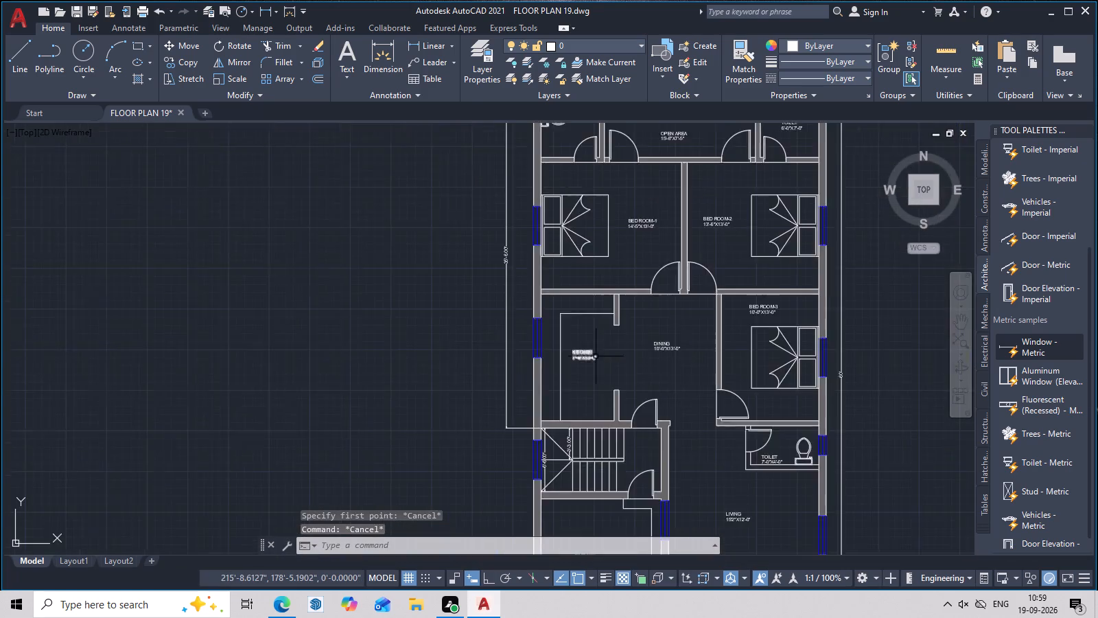
pyautogui.moveTo(601, 356); pyautogui.dragTo(523, 330, button='middle')
pyautogui.scroll(2, 515, 330)
pyautogui.moveTo(524, 330); pyautogui.dragTo(668, 344, button='middle')
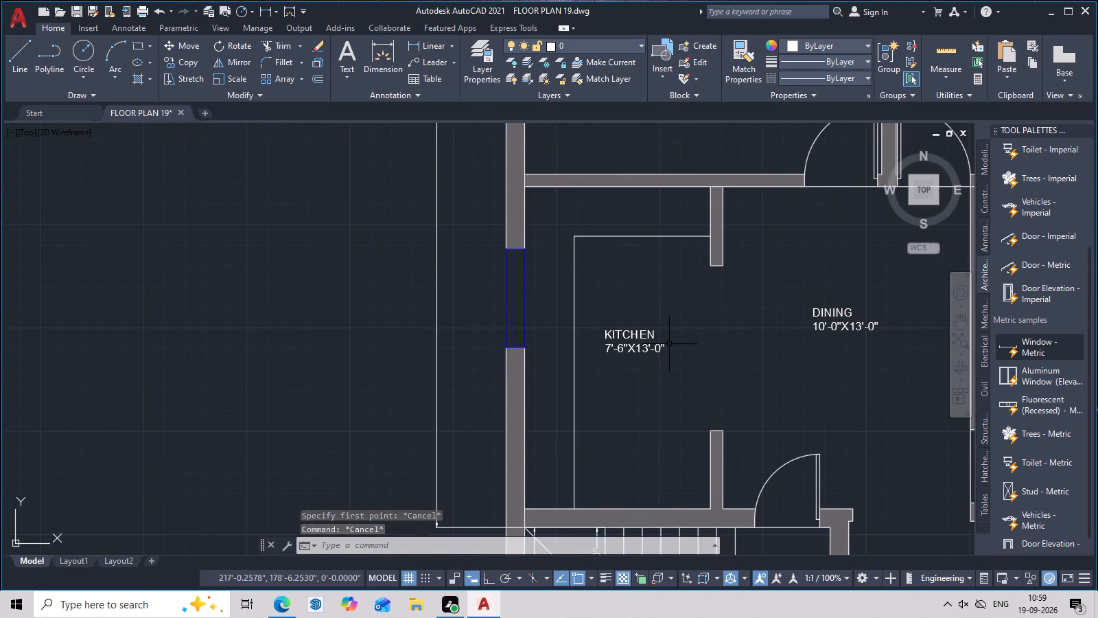
pyautogui.hotkey('ctrl', '2')
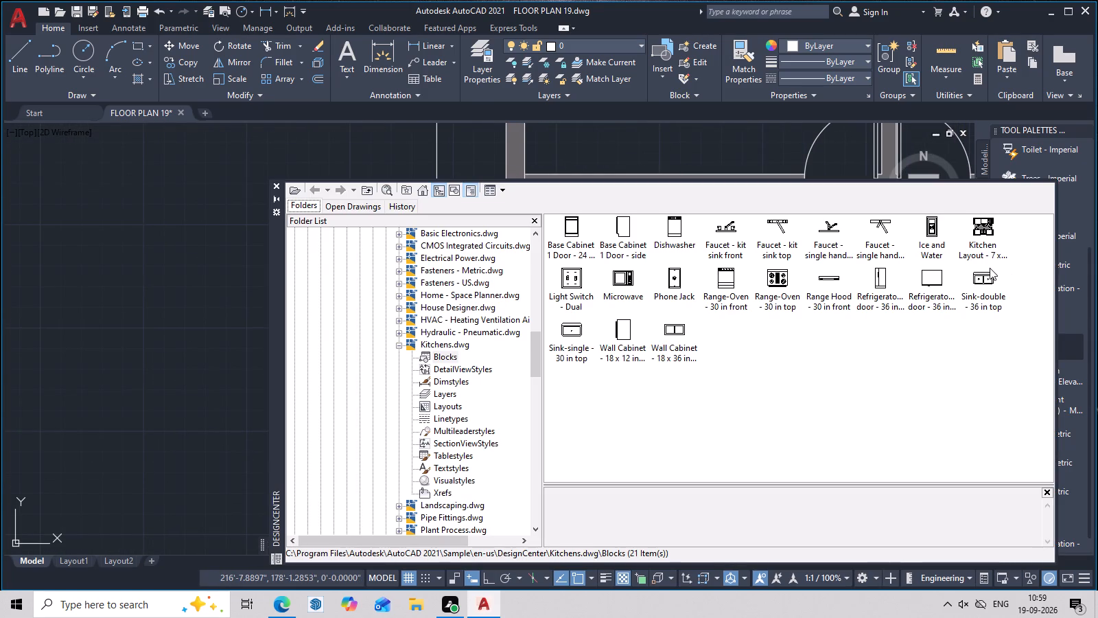
pyautogui.moveTo(985, 274); pyautogui.dragTo(213, 323)
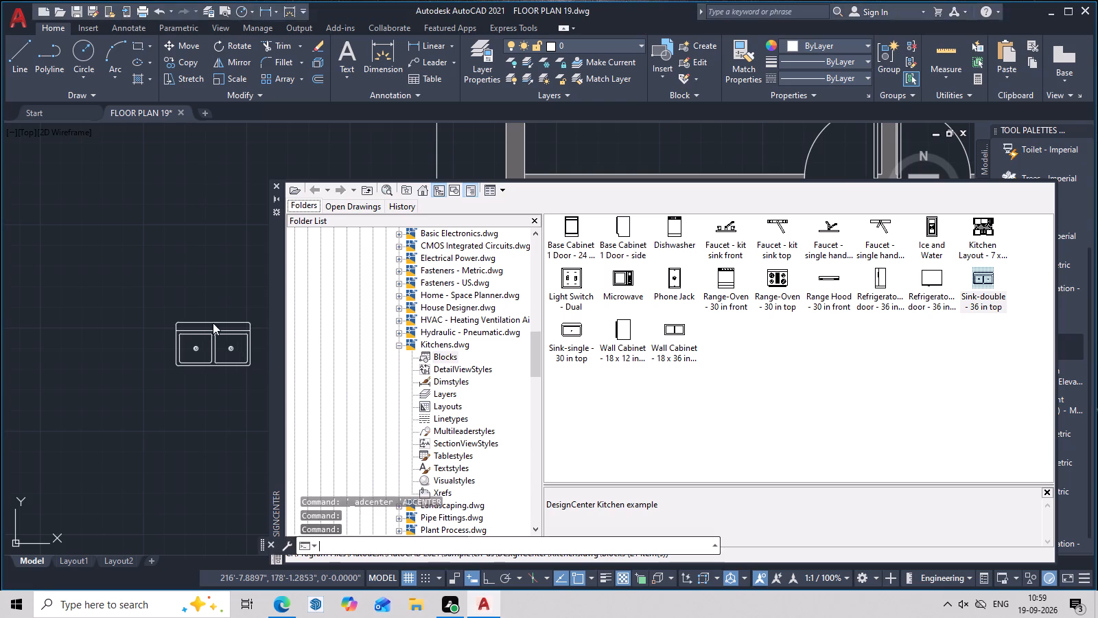
pyautogui.scroll(2, 715, 321)
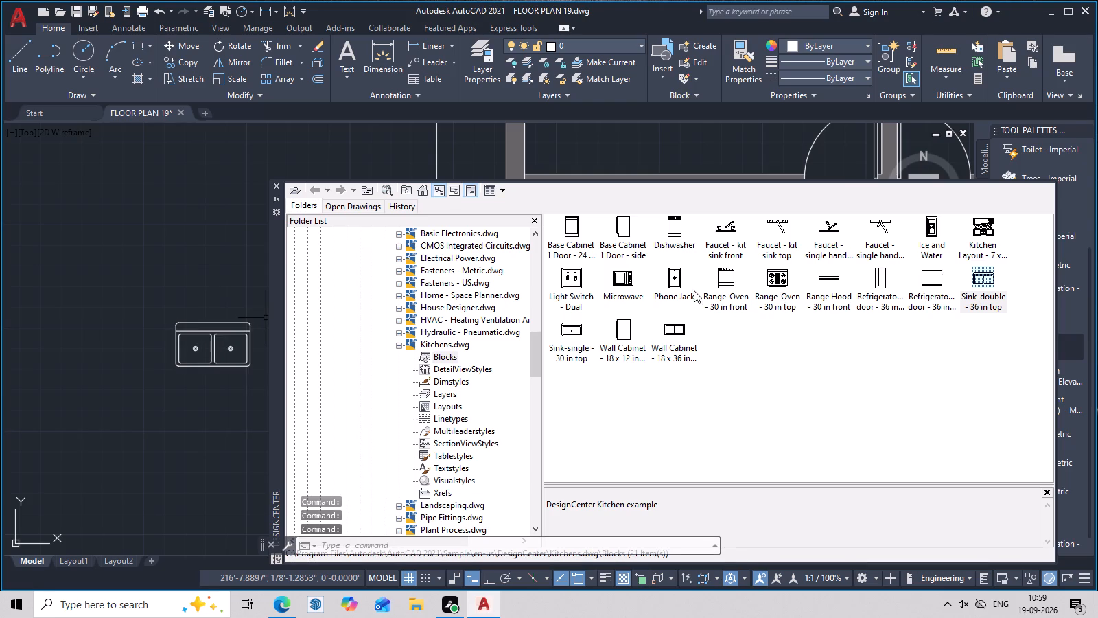
pyautogui.scroll(-2, 607, 304)
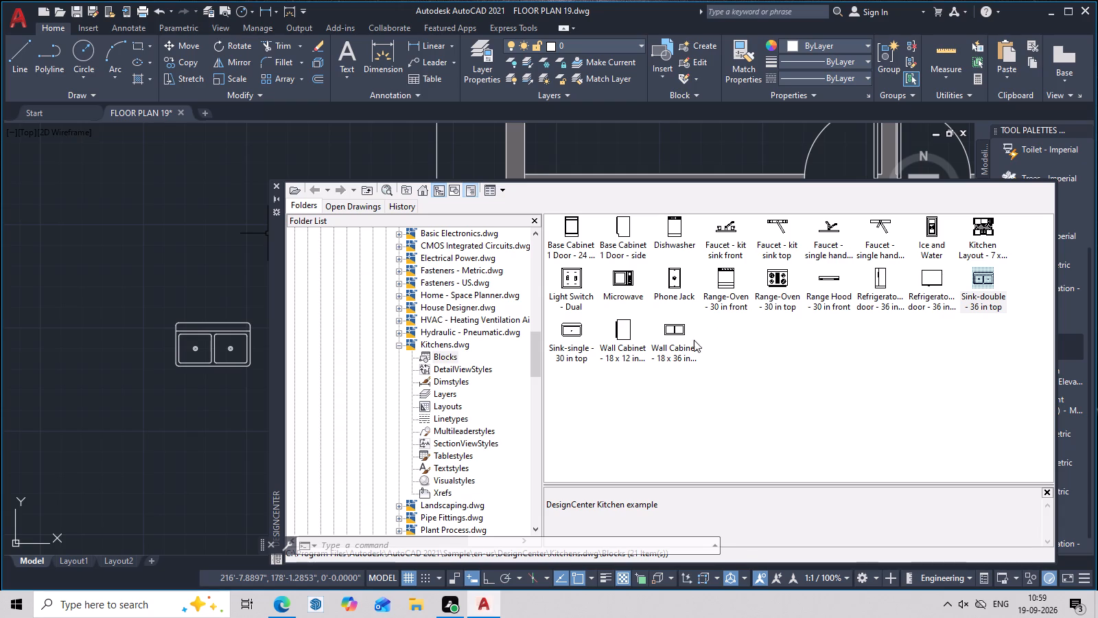
# Close the DesignCenter palette.
pyautogui.click(277, 182)
pyautogui.scroll(-2, 372, 371)
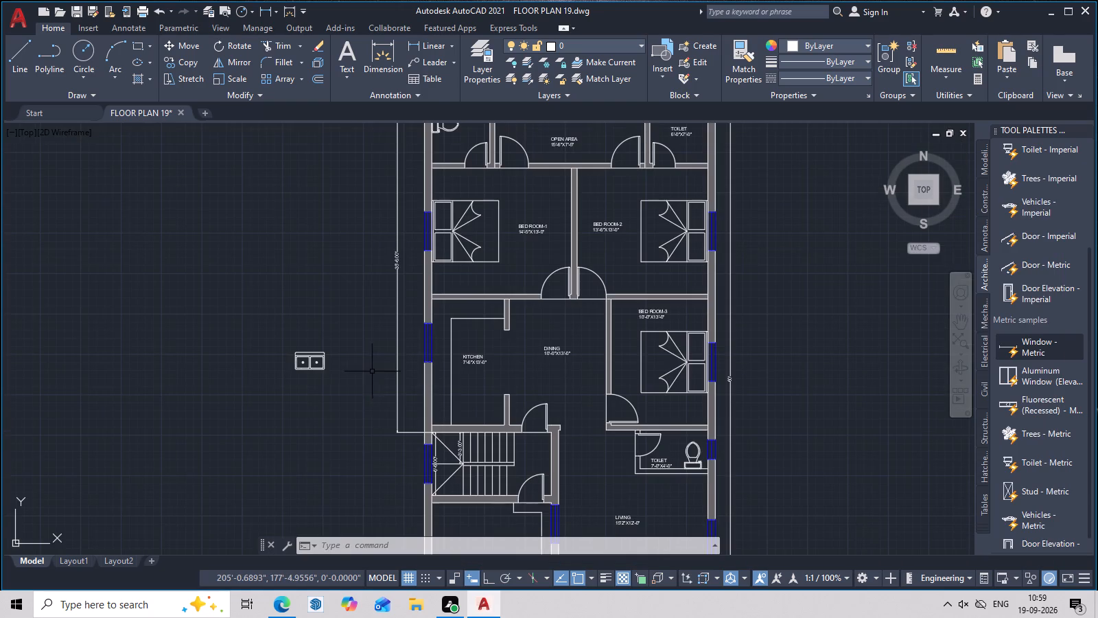
pyautogui.moveTo(373, 371); pyautogui.dragTo(407, 356, button='middle')
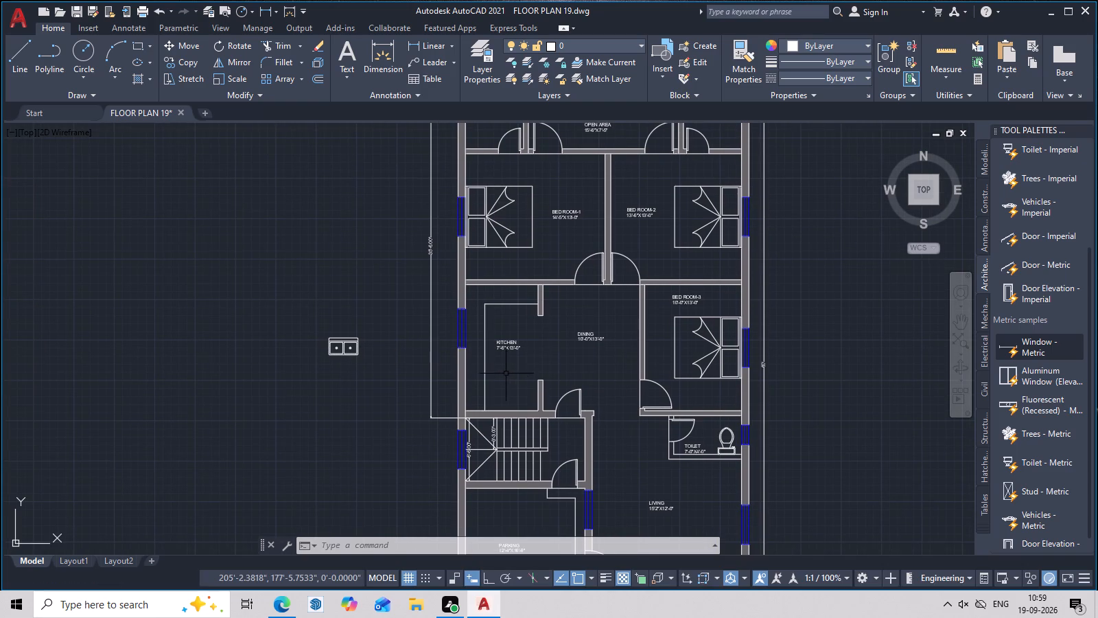
# Browse the drawings in the 11645 folder as block library sources, checking the previews of files such as stov, sofa, PLAN 1 and NEW BED.
pyautogui.click(662, 72)
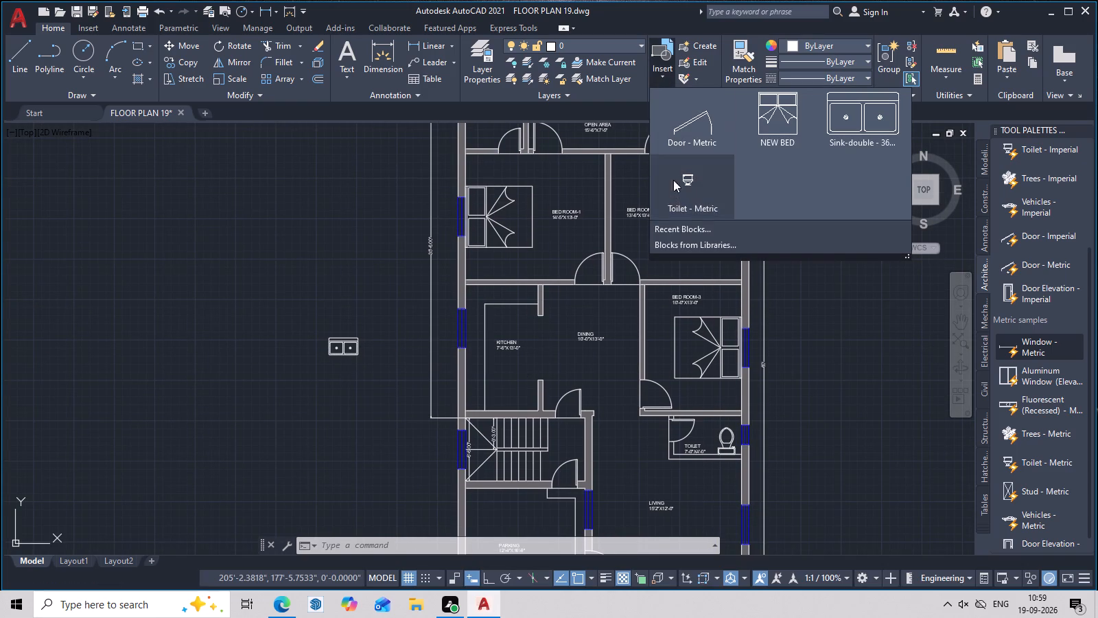
pyautogui.click(679, 240)
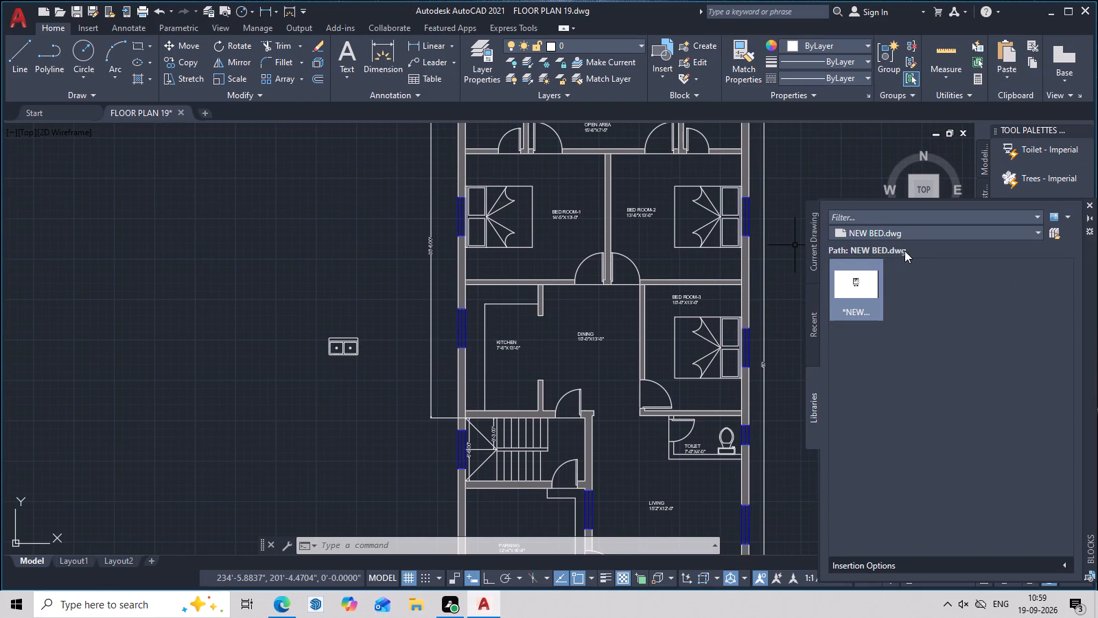
pyautogui.click(904, 249)
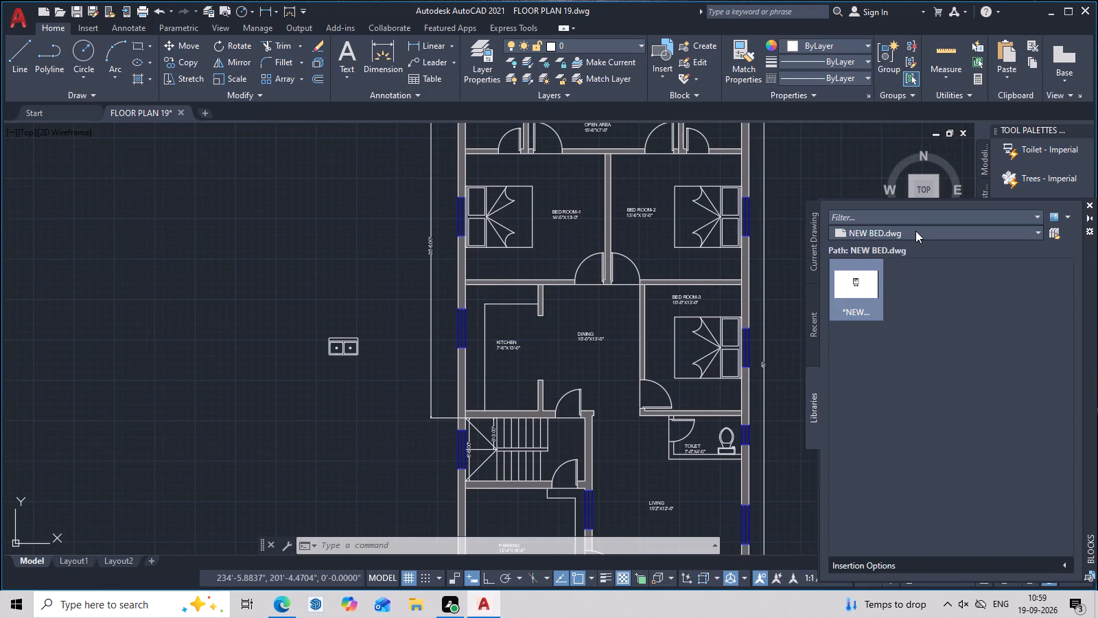
pyautogui.click(915, 231)
pyautogui.click(906, 338)
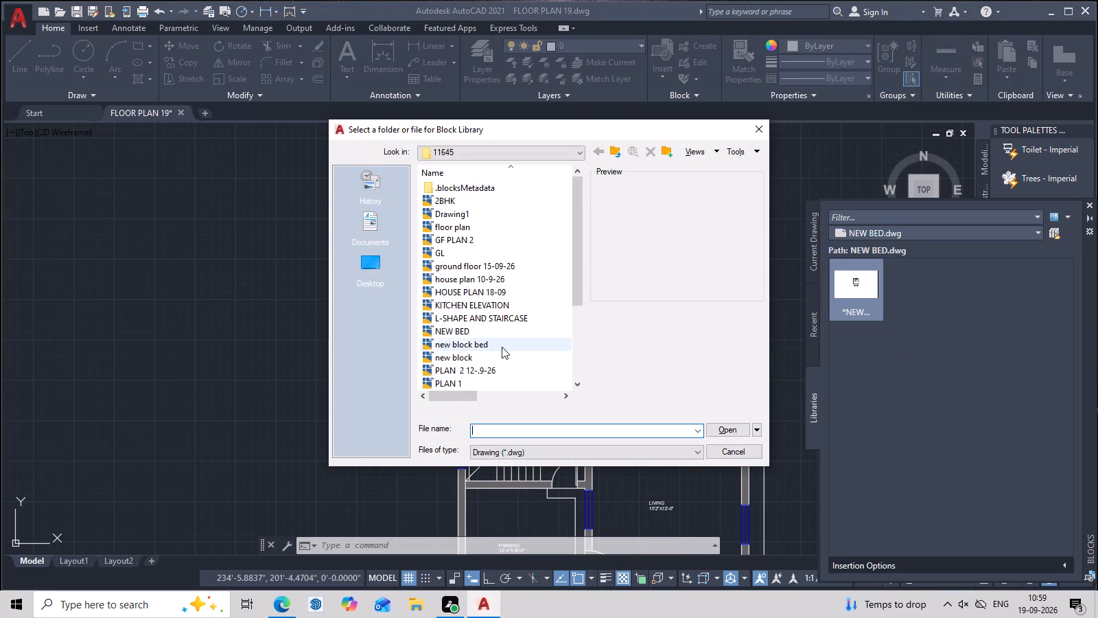
pyautogui.scroll(-6, 480, 359)
pyautogui.click(478, 359)
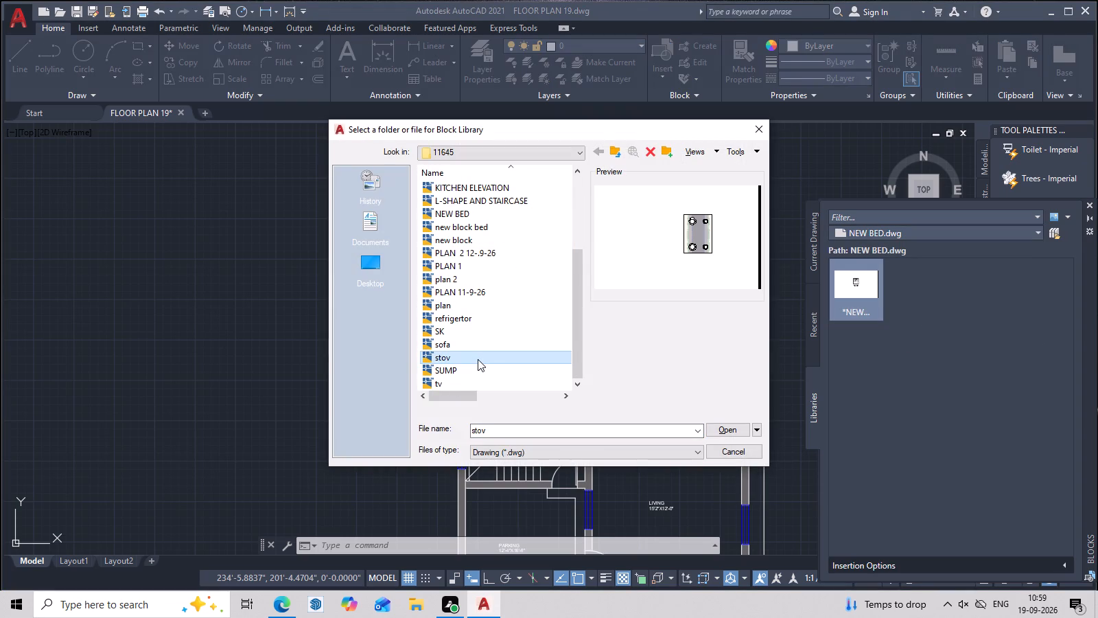
pyautogui.click(479, 344)
pyautogui.click(469, 371)
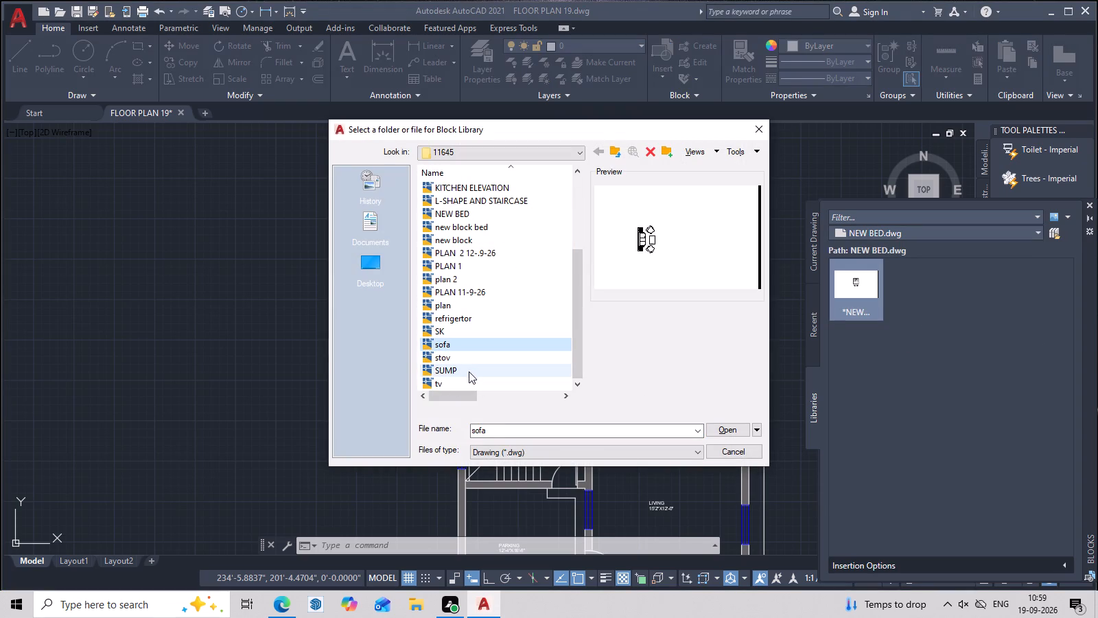
pyautogui.click(470, 306)
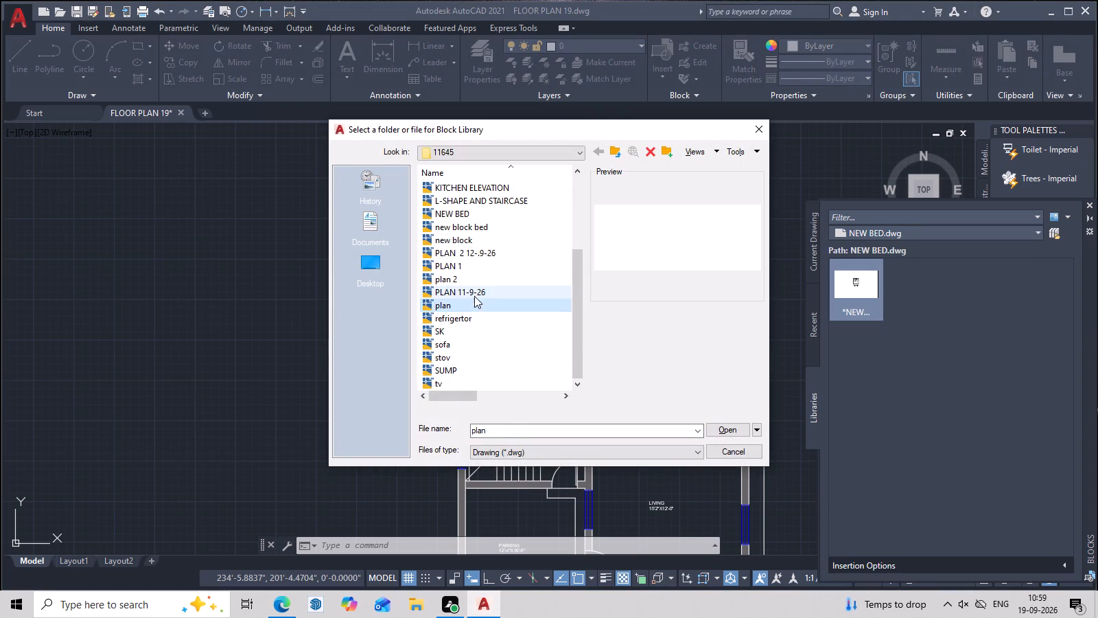
pyautogui.click(474, 294)
pyautogui.click(482, 275)
pyautogui.click(487, 264)
pyautogui.click(493, 236)
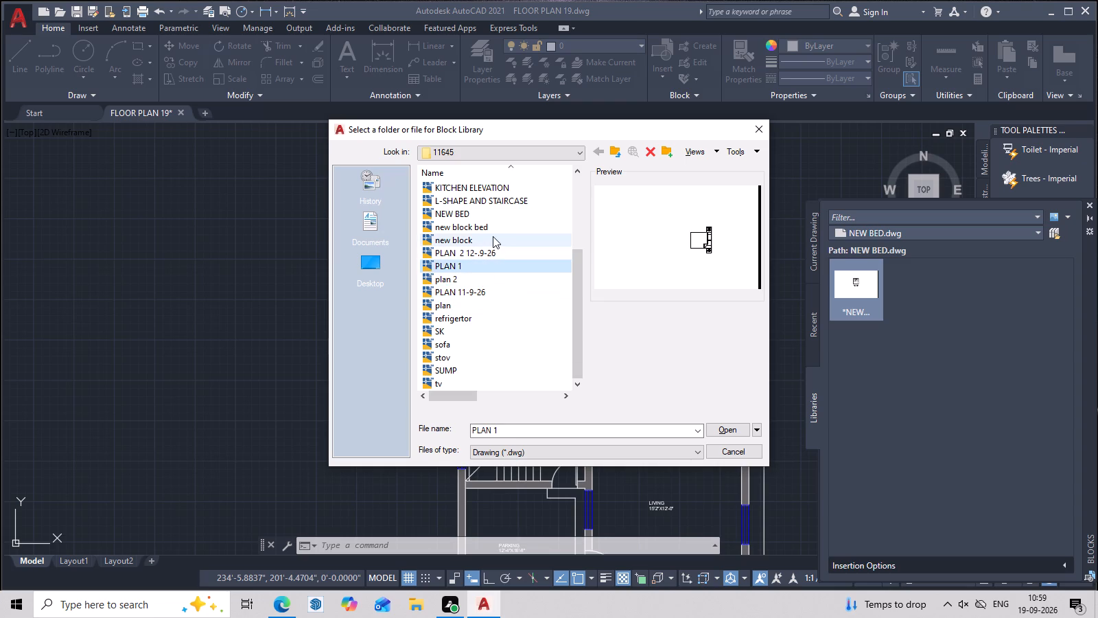
pyautogui.click(493, 222)
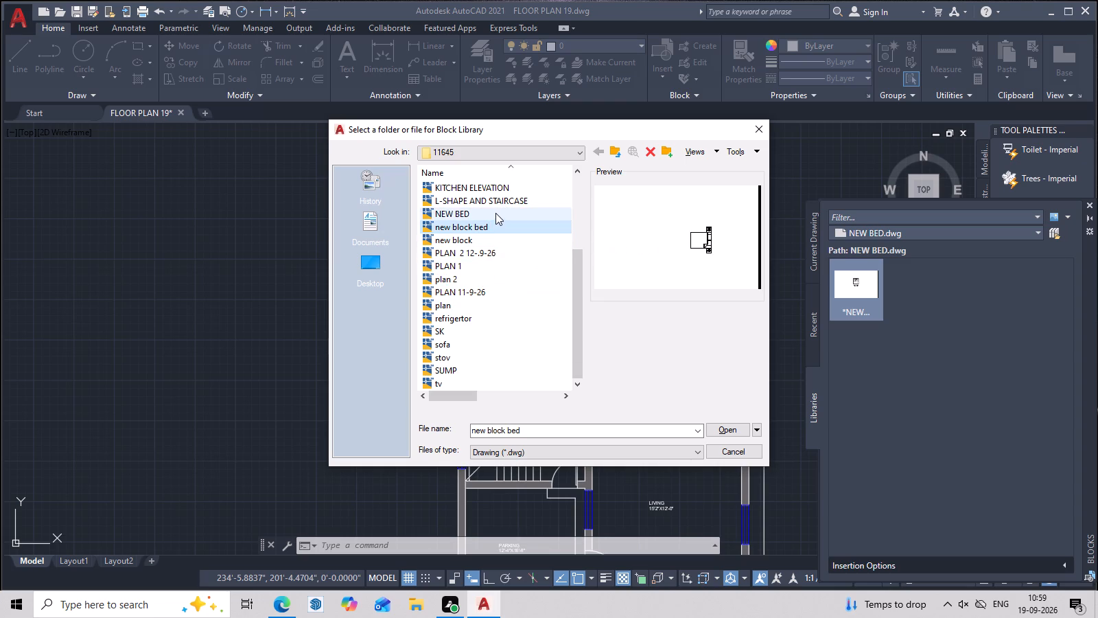
pyautogui.click(495, 213)
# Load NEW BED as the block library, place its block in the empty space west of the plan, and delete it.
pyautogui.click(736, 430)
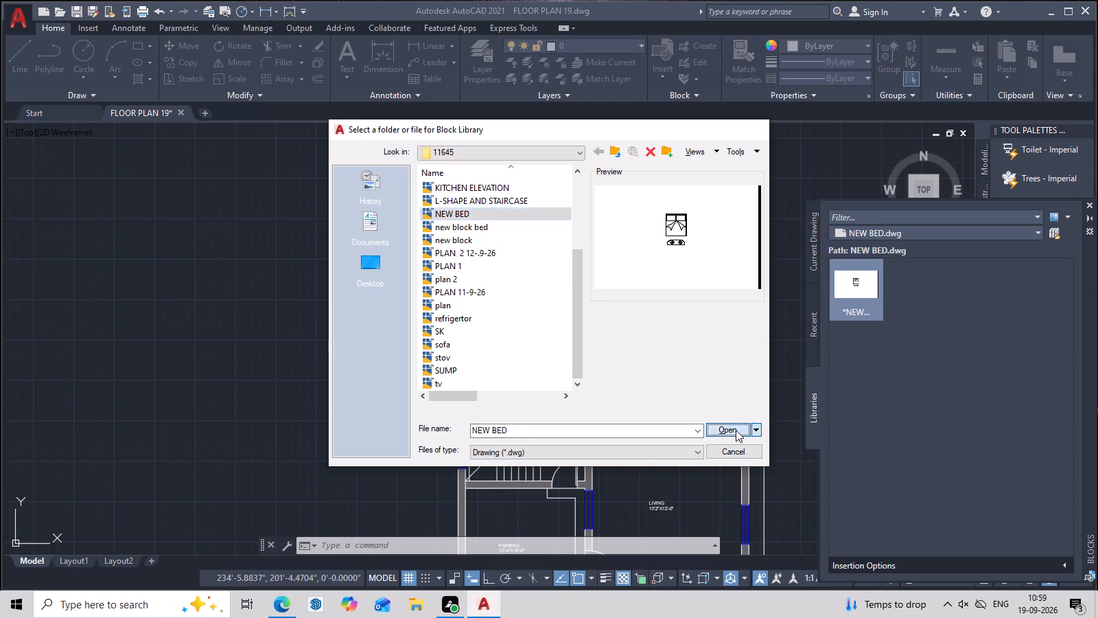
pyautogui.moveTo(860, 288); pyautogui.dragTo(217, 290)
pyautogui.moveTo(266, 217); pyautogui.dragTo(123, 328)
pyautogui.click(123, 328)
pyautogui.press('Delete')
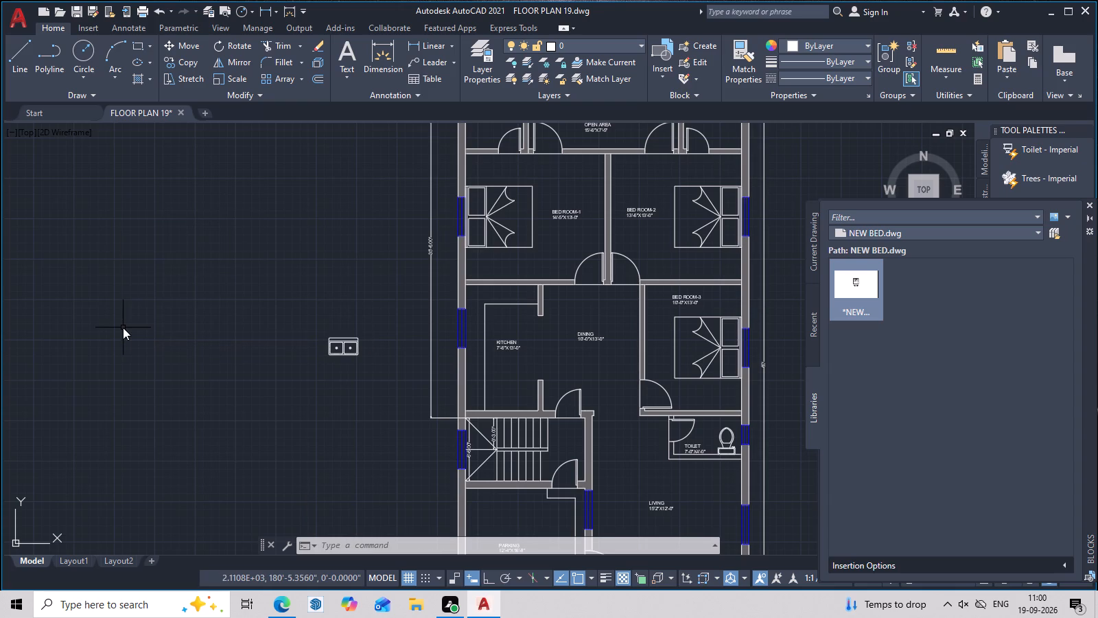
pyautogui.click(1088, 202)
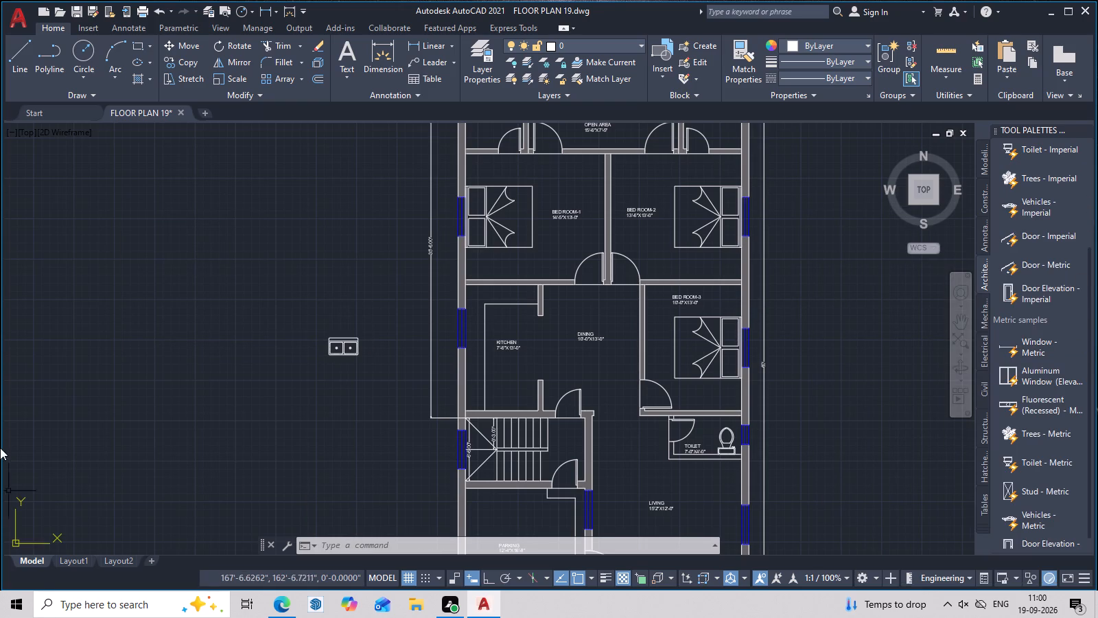
# Rotate the double sink west of the kitchen 90° counterclockwise about the midpoint of its back edge, using Ortho.
pyautogui.scroll(3, 346, 348)
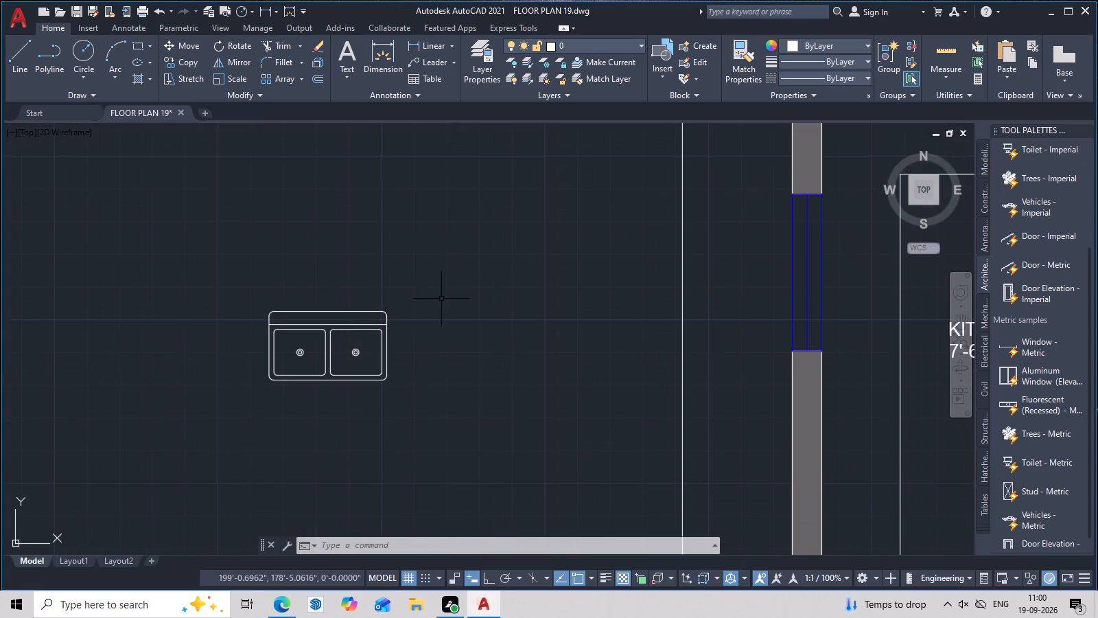
pyautogui.moveTo(449, 265); pyautogui.dragTo(272, 384)
pyautogui.write('RO')
pyautogui.press('space')
pyautogui.click(329, 317)
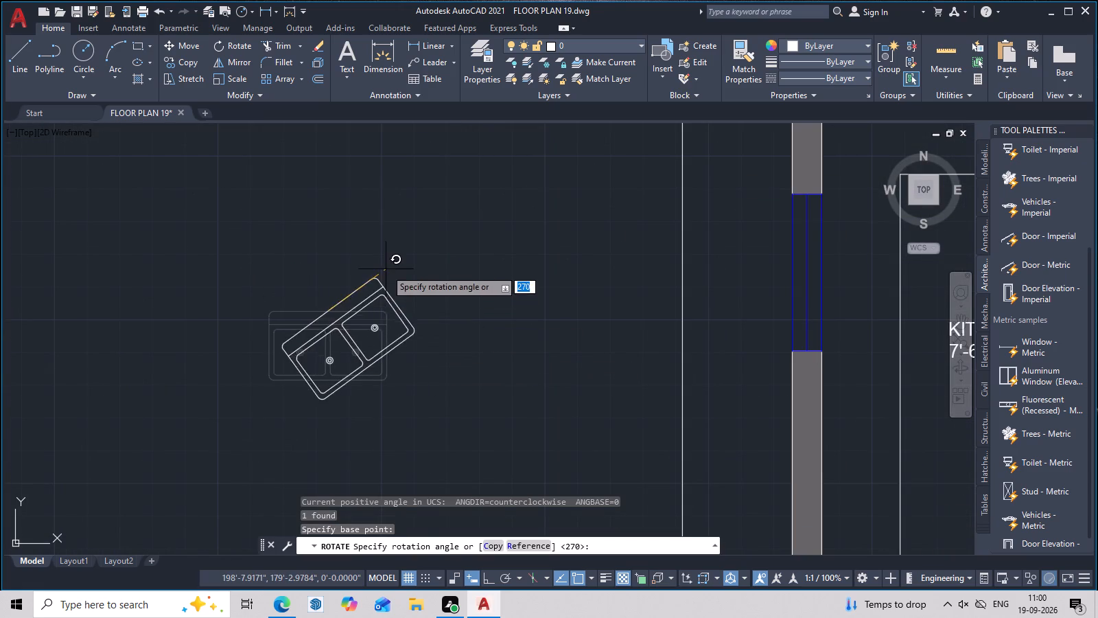
pyautogui.press('F8')
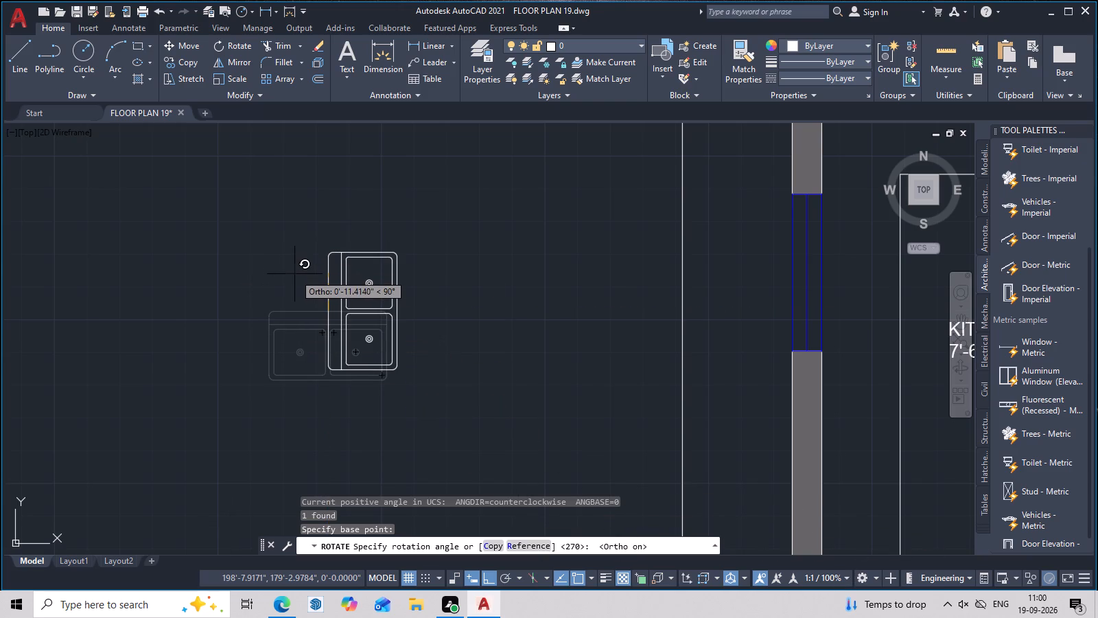
pyautogui.click(360, 222)
# Move the rotated double sink into the kitchen, with its back edge against the west wall's inner face beside the window's south end.
pyautogui.moveTo(467, 254); pyautogui.dragTo(309, 325)
pyautogui.click(269, 360)
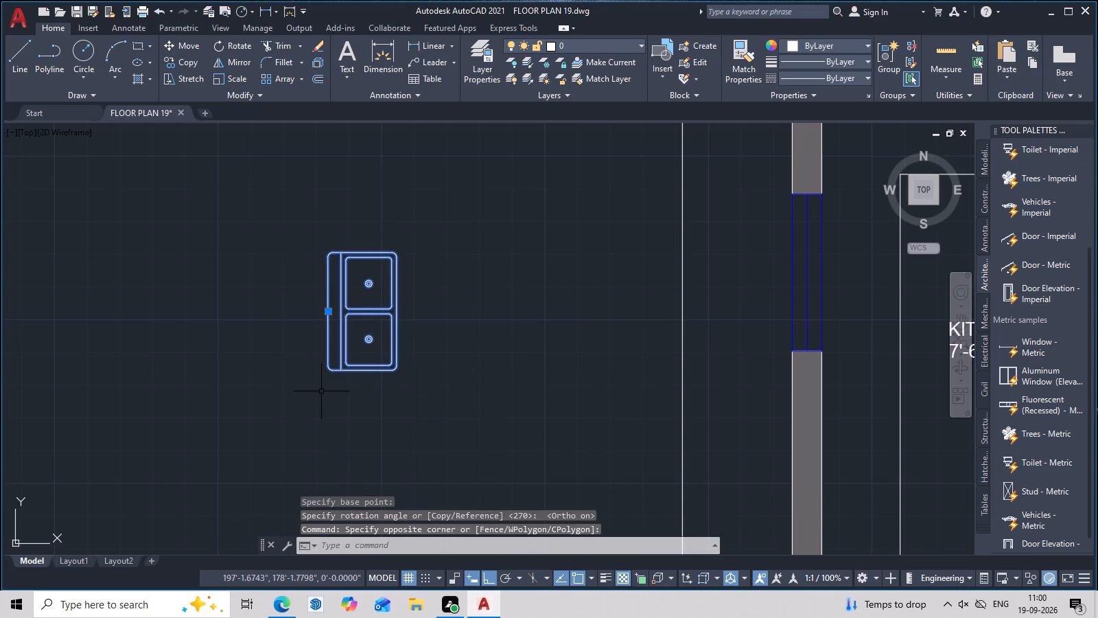
pyautogui.write('M')
pyautogui.press('space')
pyautogui.click(327, 304)
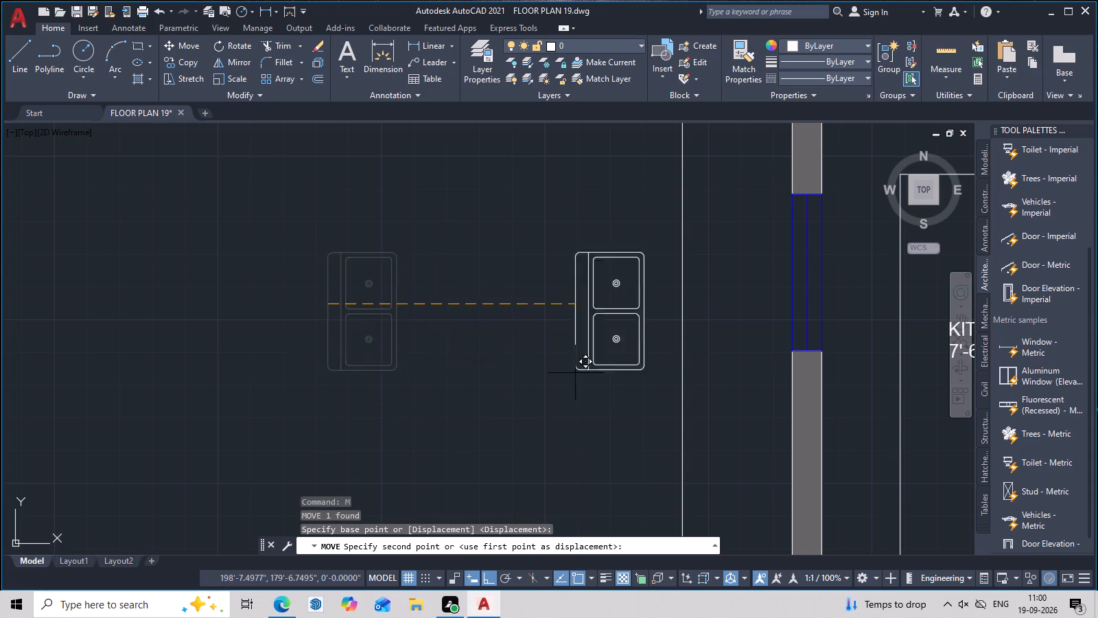
pyautogui.scroll(-2, 666, 400)
pyautogui.moveTo(672, 400); pyautogui.dragTo(620, 400, button='middle')
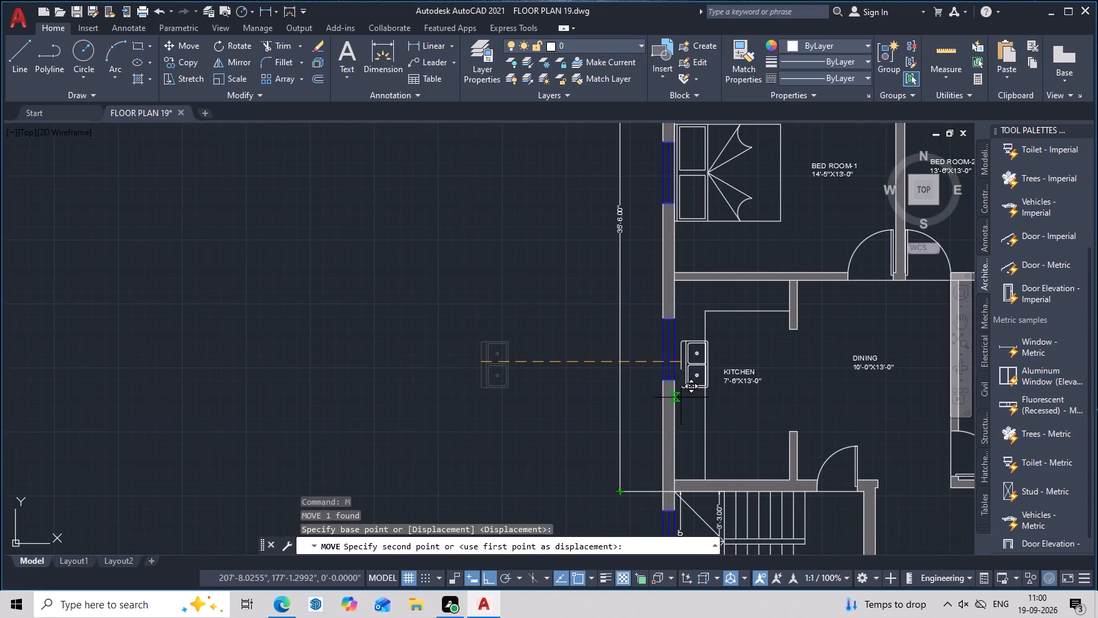
pyautogui.press('F8')
pyautogui.scroll(2, 683, 420)
pyautogui.moveTo(683, 420); pyautogui.dragTo(669, 319, button='middle')
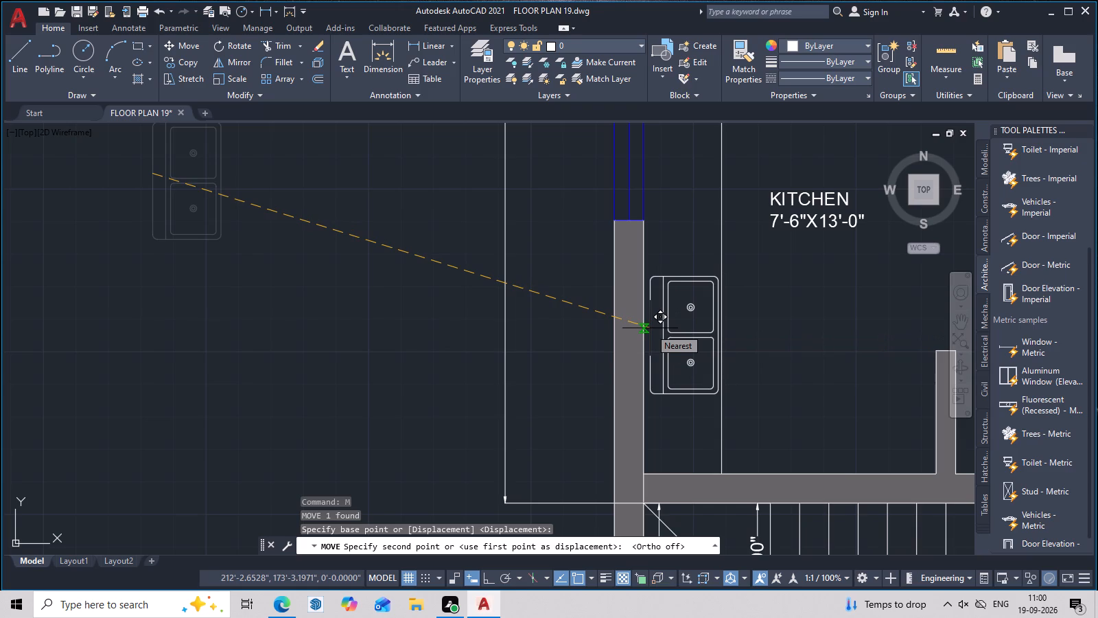
pyautogui.click(649, 251)
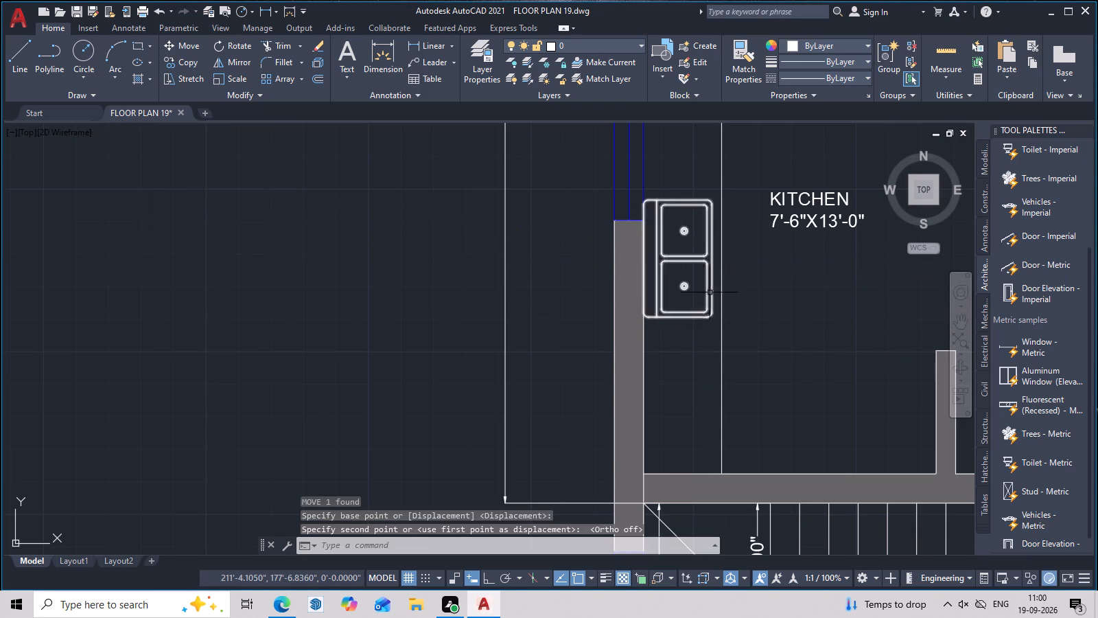
# Move the double sink slightly east, off the wall and closer to the counter's front edge.
pyautogui.scroll(2, 699, 276)
pyautogui.click(731, 234)
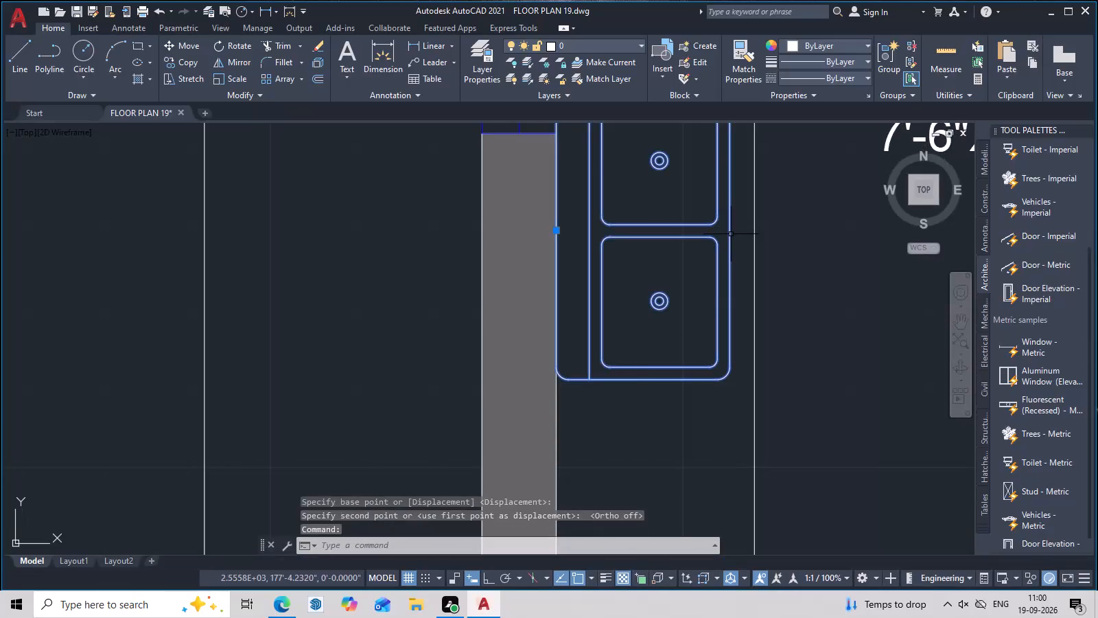
pyautogui.write('M')
pyautogui.press('space')
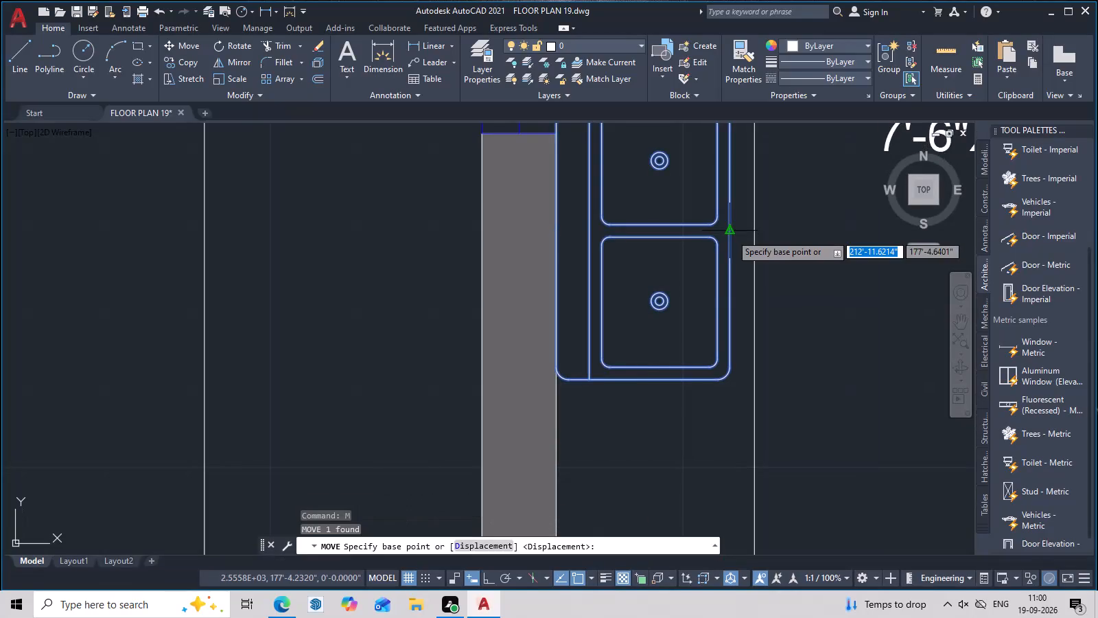
pyautogui.click(731, 234)
pyautogui.click(745, 236)
pyautogui.scroll(-2, 754, 247)
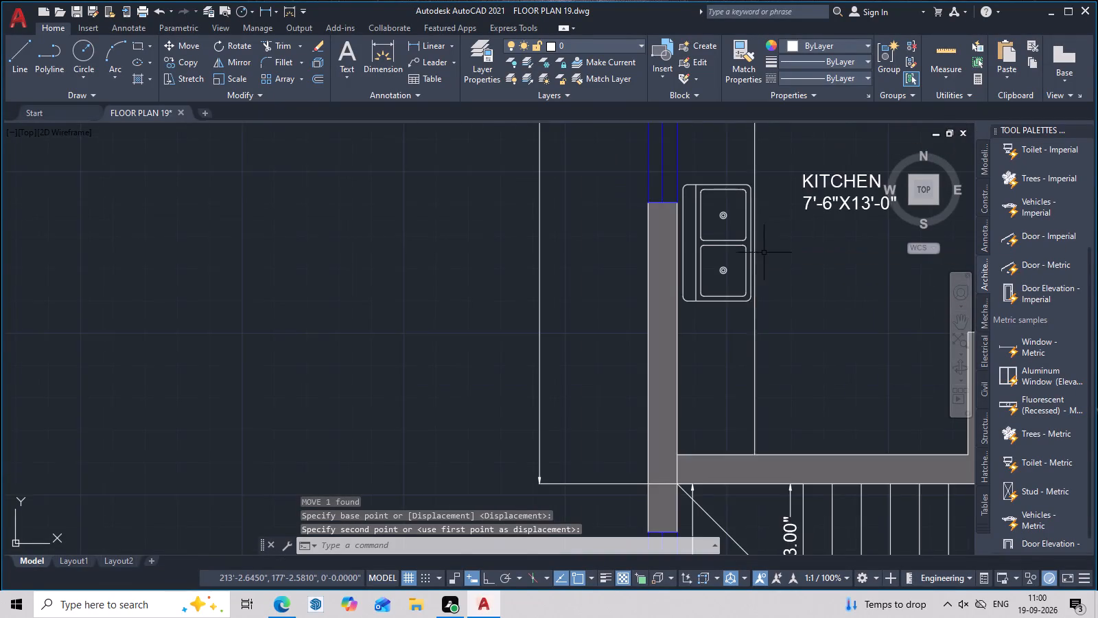
# Draw a long horizontal rectangle in the empty space west of Bed Room-1.
pyautogui.moveTo(764, 253); pyautogui.dragTo(685, 563, button='middle')
pyautogui.scroll(-1, 694, 398)
pyautogui.moveTo(691, 426); pyautogui.dragTo(690, 434, button='middle')
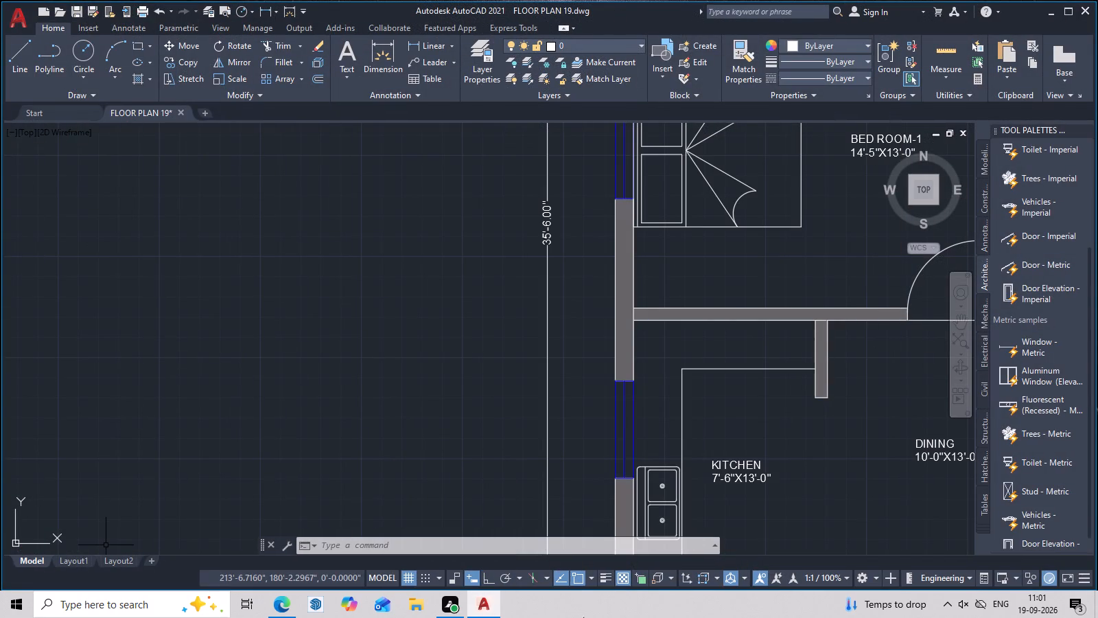
pyautogui.write('REC')
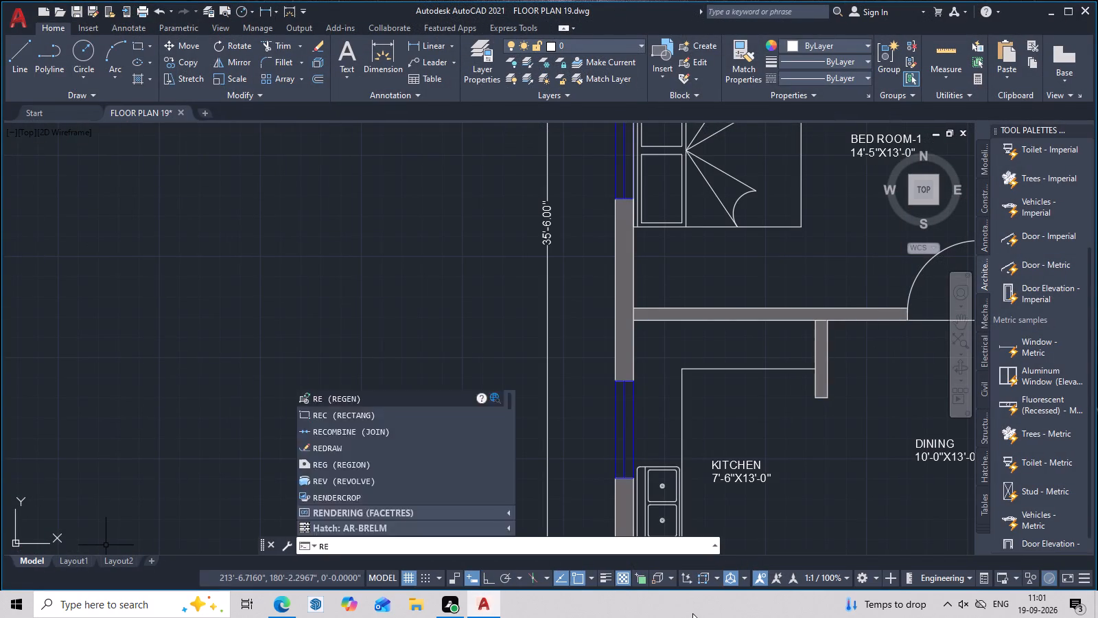
pyautogui.press('space')
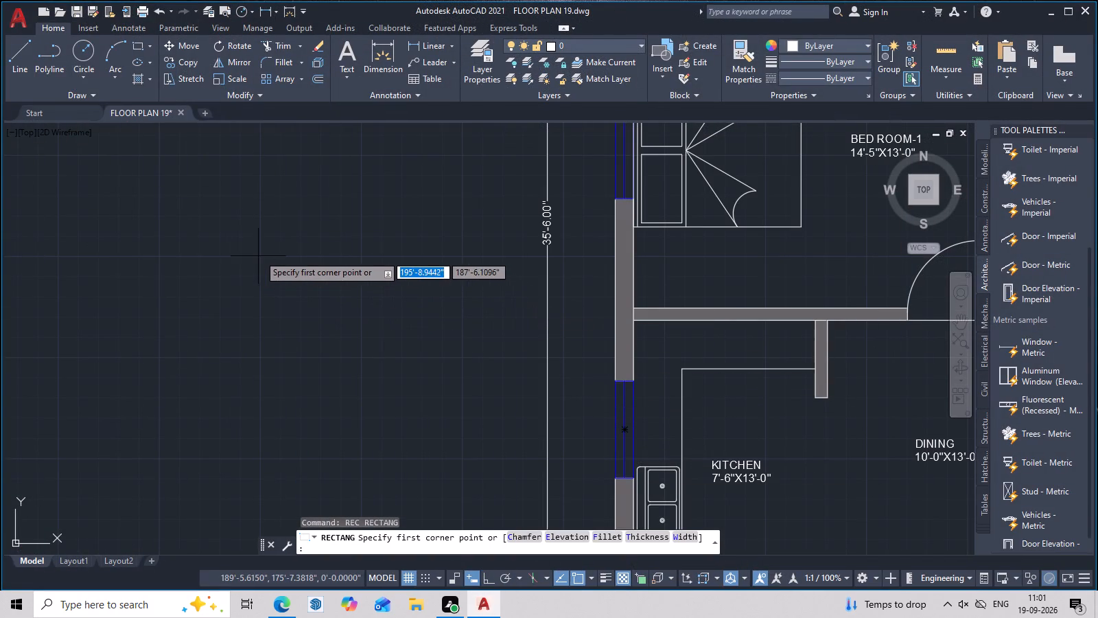
pyautogui.click(259, 255)
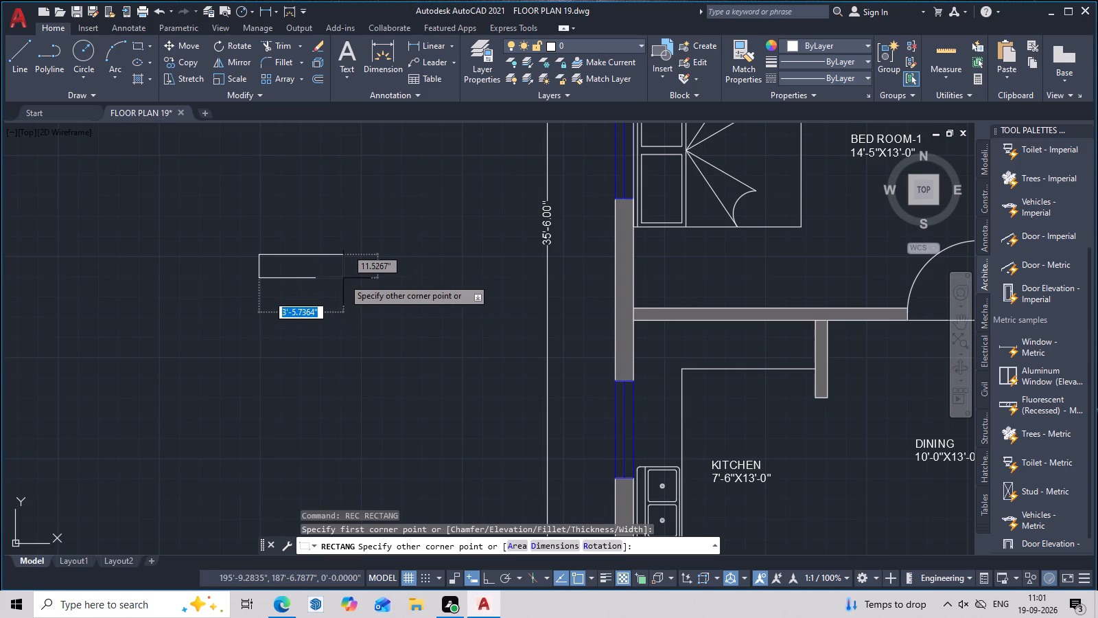
pyautogui.click(355, 281)
pyautogui.scroll(1, 260, 232)
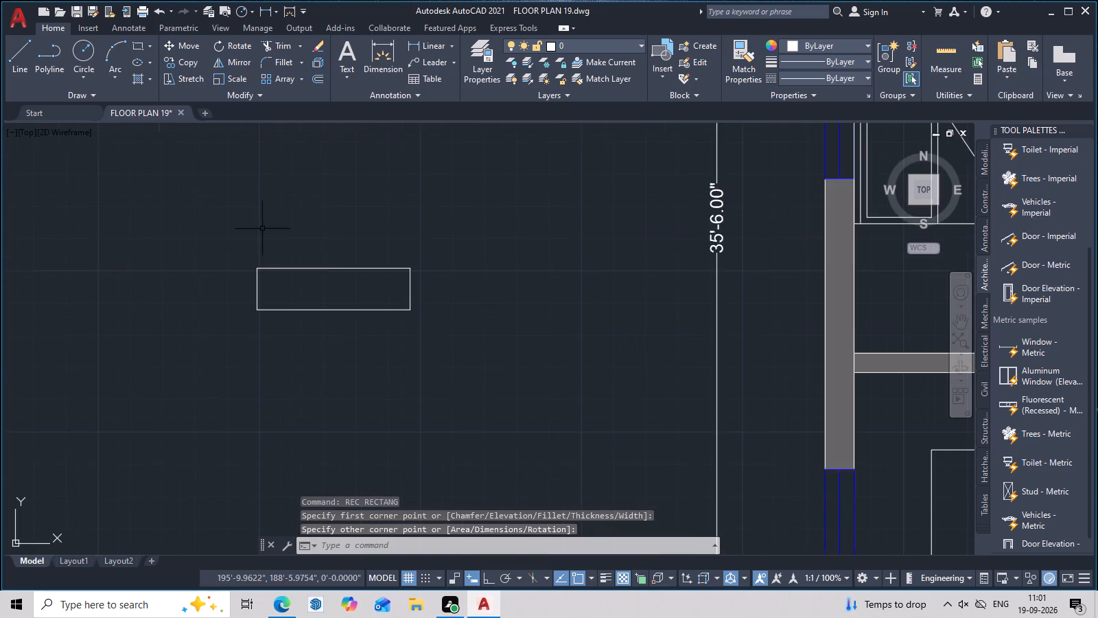
pyautogui.moveTo(351, 264); pyautogui.dragTo(641, 380, button='middle')
pyautogui.scroll(1, 620, 393)
pyautogui.moveTo(608, 376); pyautogui.dragTo(572, 260, button='middle')
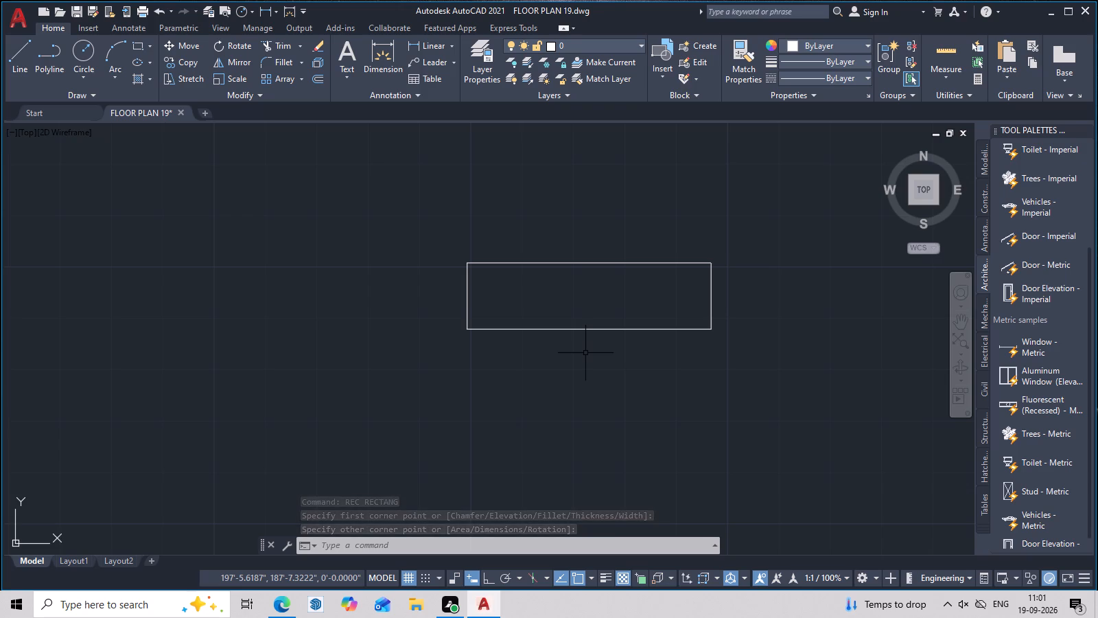
# Draw a circle with a radius of about 4.7" inside the western part of the rectangle.
pyautogui.press('c')
pyautogui.press('space')
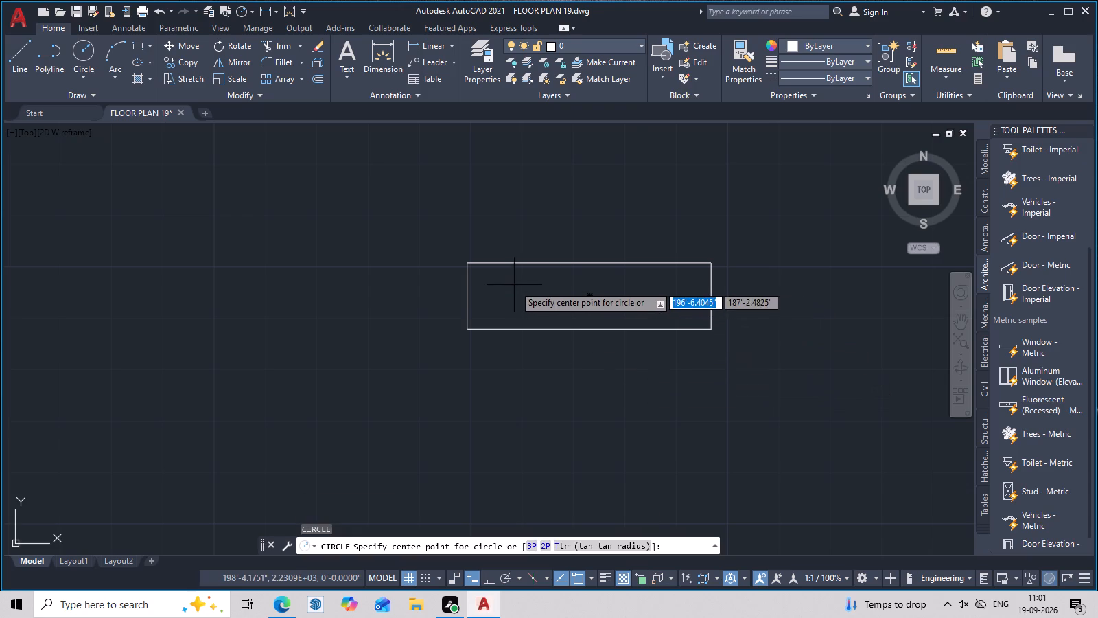
pyautogui.click(513, 297)
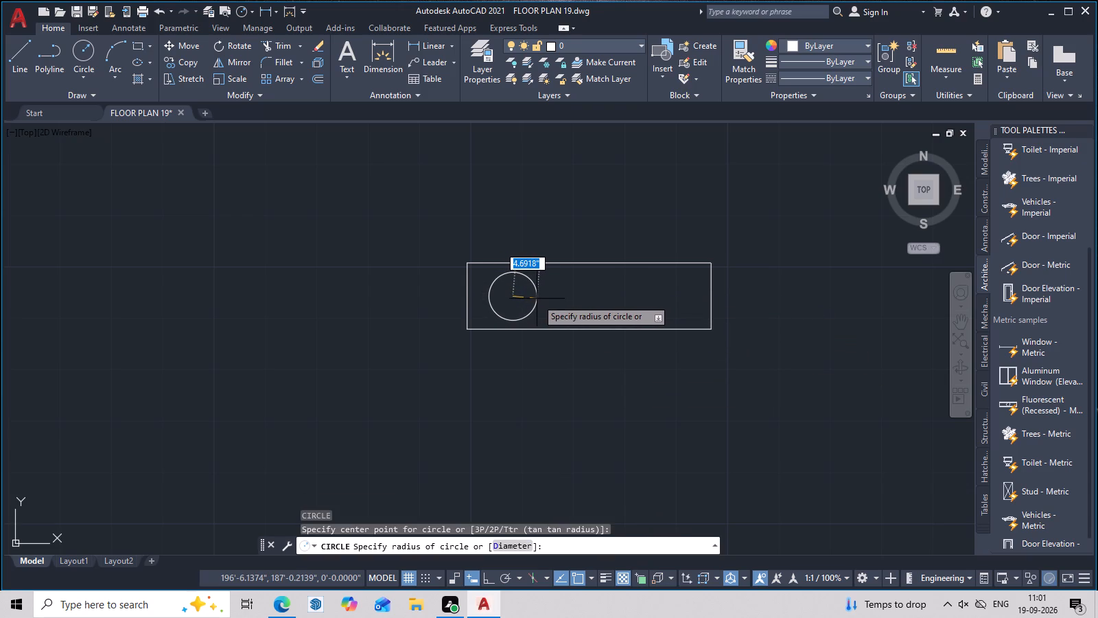
pyautogui.click(537, 299)
# Copy the circle from its east quadrant about 2'-5" due east, into the eastern part of the rectangle.
pyautogui.click(537, 299)
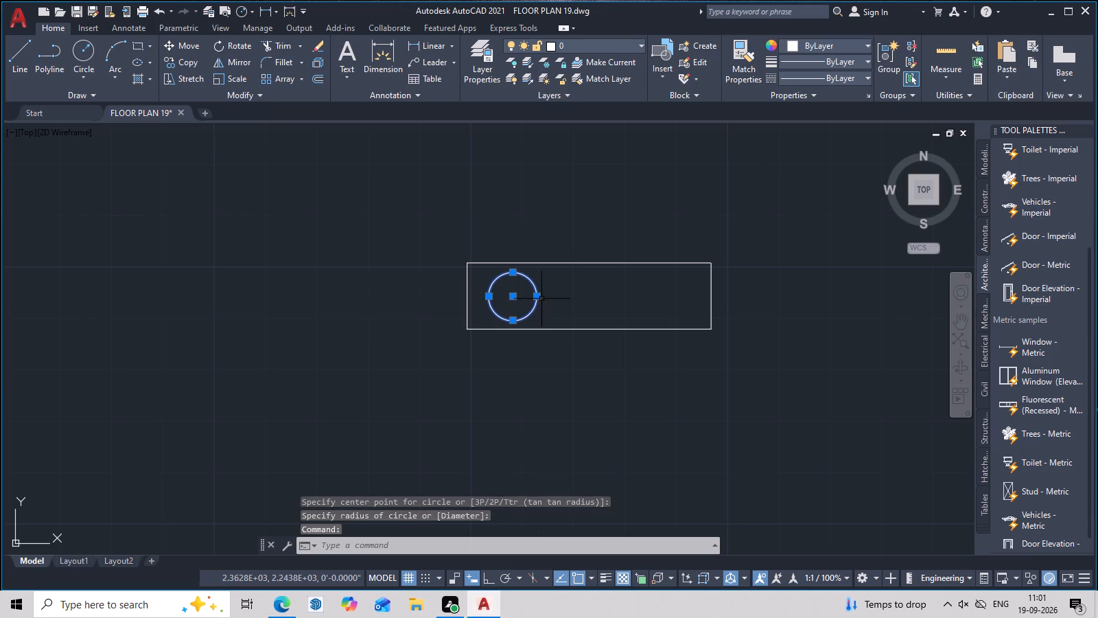
pyautogui.press('m')
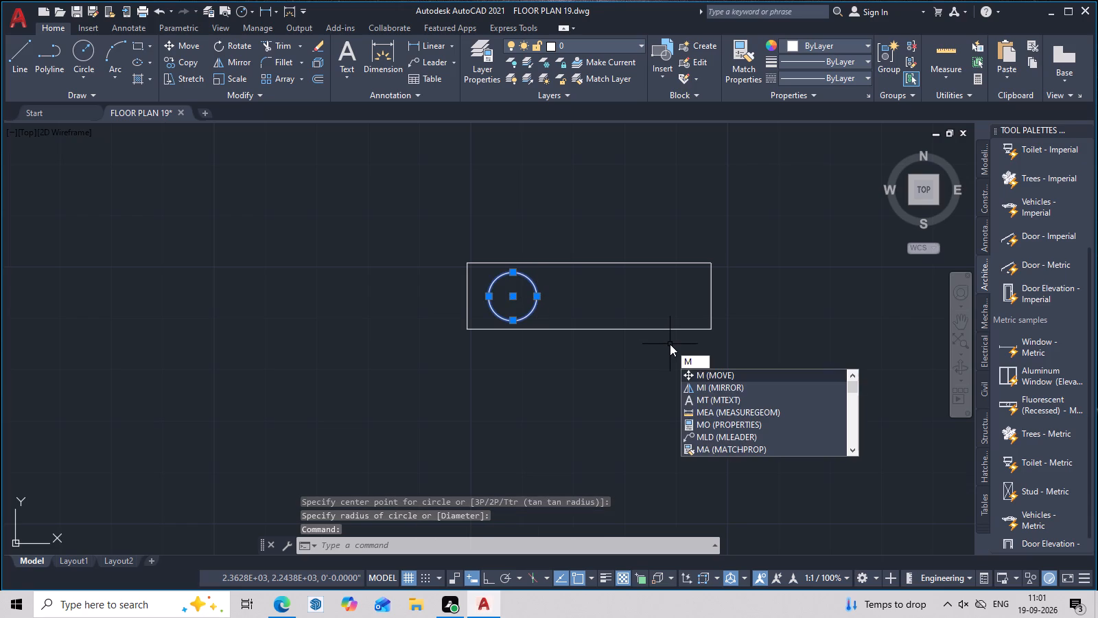
pyautogui.press('BackSpace')
pyautogui.write('CO')
pyautogui.press('space')
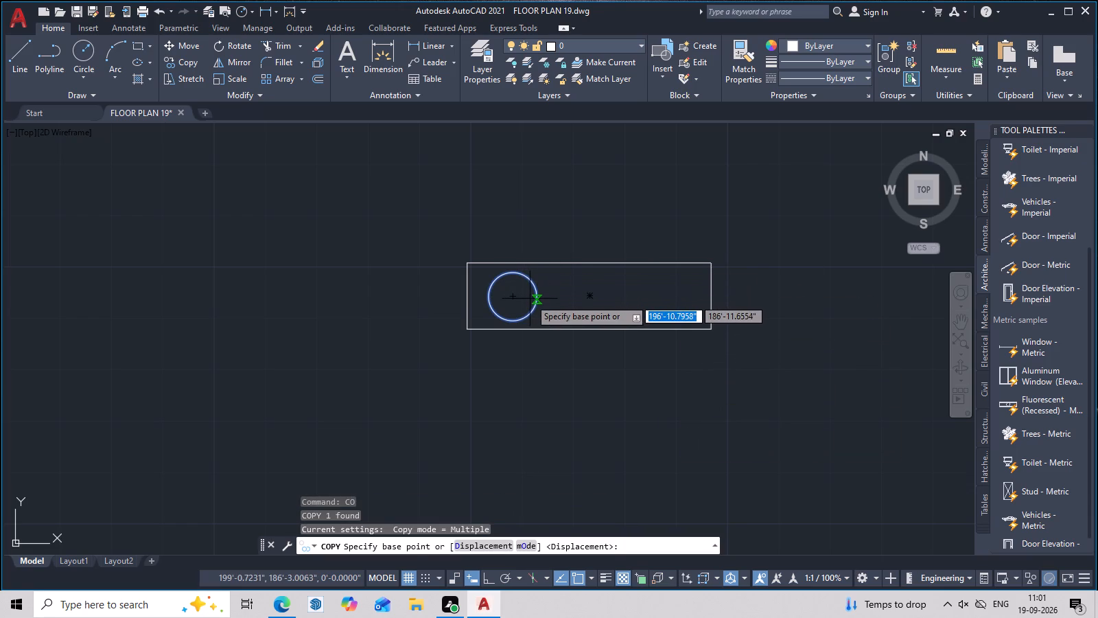
pyautogui.click(533, 298)
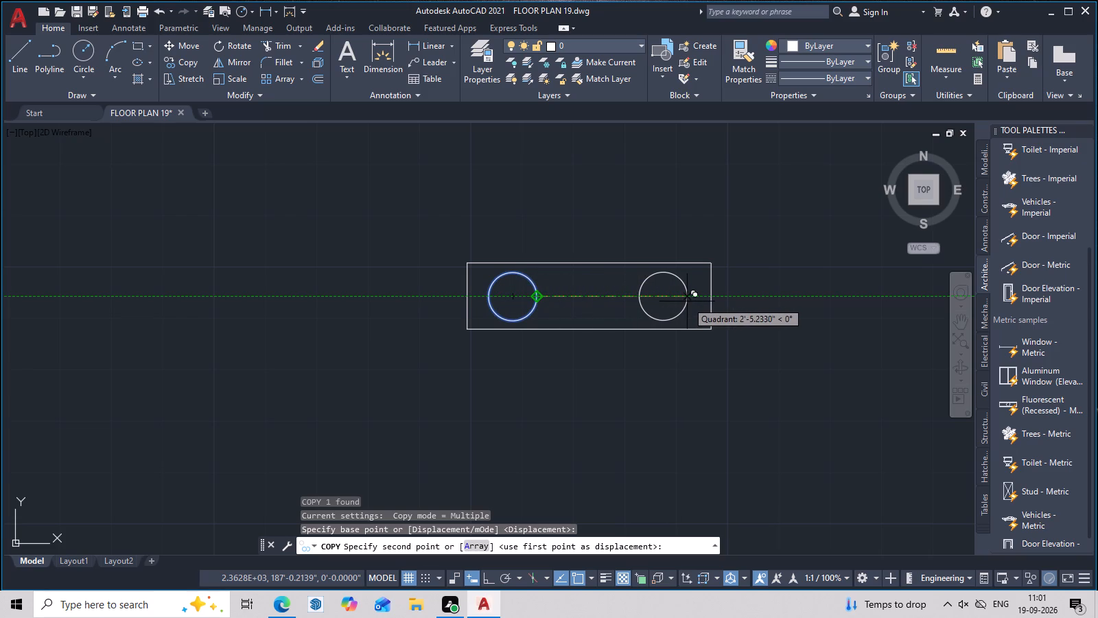
pyautogui.click(684, 301)
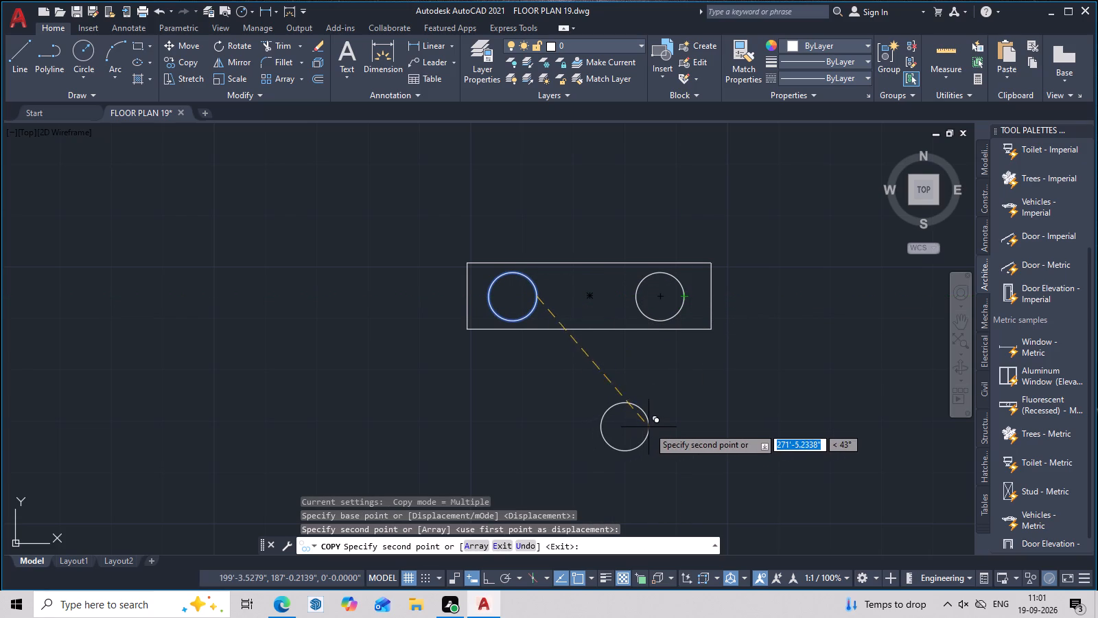
pyautogui.press('Escape')
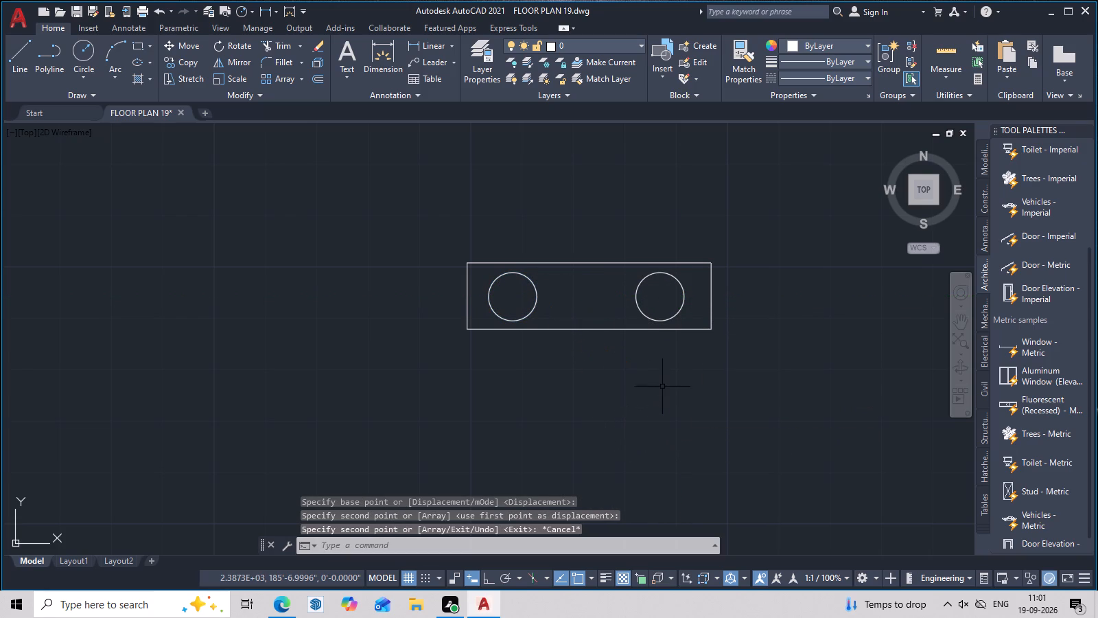
# Draw a vertical line from the eastern circle's south quadrant through its center, ending north of the rectangle.
pyautogui.write('L')
pyautogui.press('space')
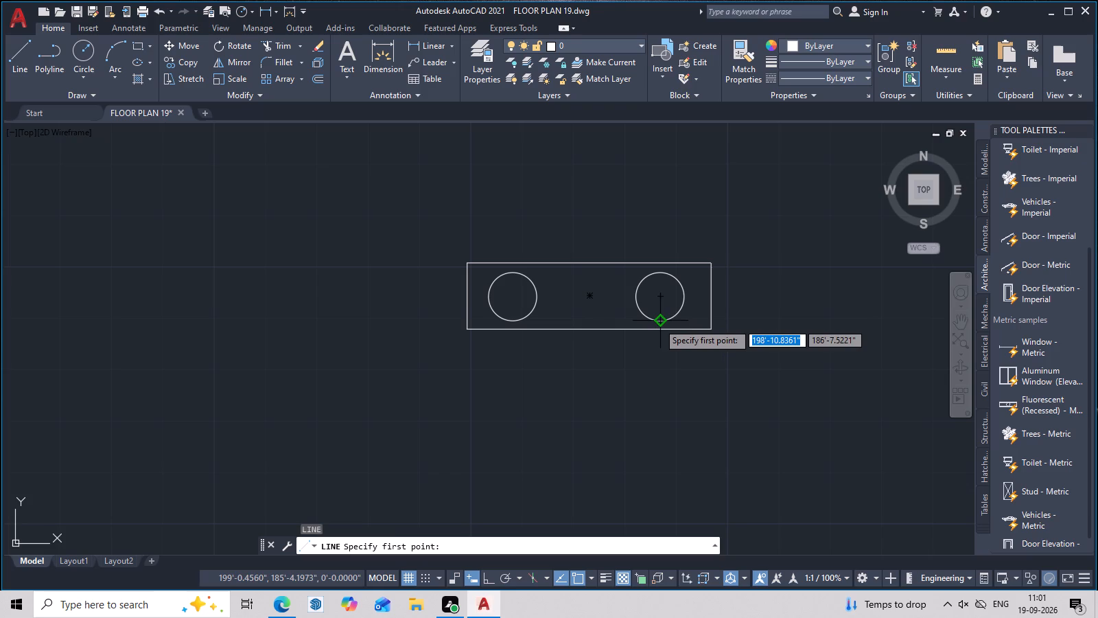
pyautogui.click(658, 321)
pyautogui.click(653, 203)
pyautogui.press('space')
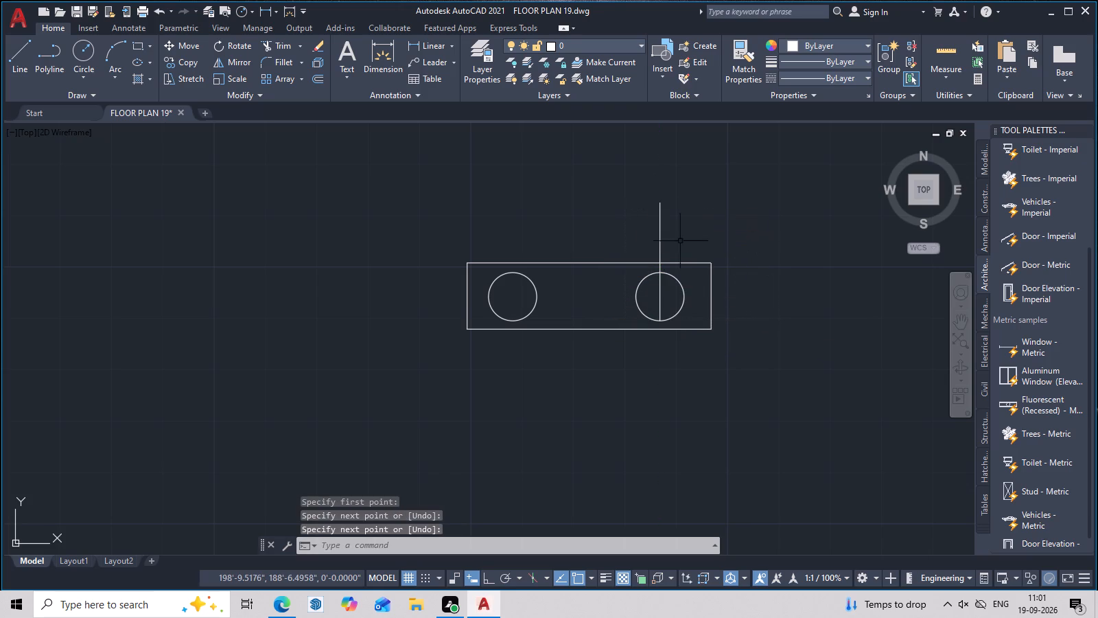
# Draw a horizontal line from the eastern circle's east quadrant through its center, ending just west of the circle.
pyautogui.write('L')
pyautogui.press('space')
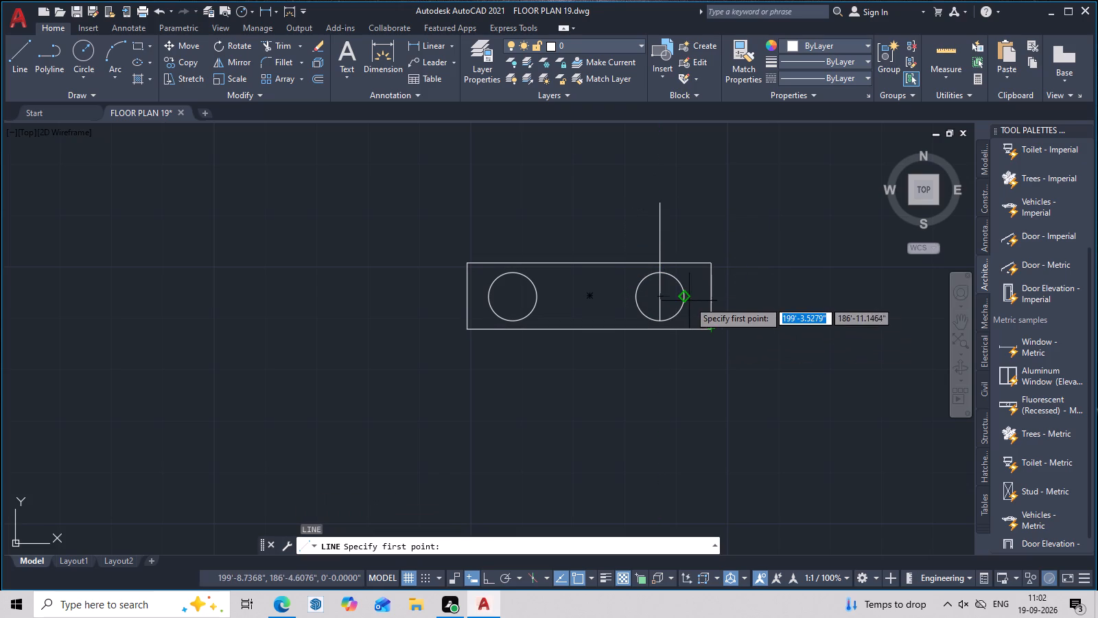
pyautogui.click(682, 297)
pyautogui.click(617, 297)
pyautogui.press('space')
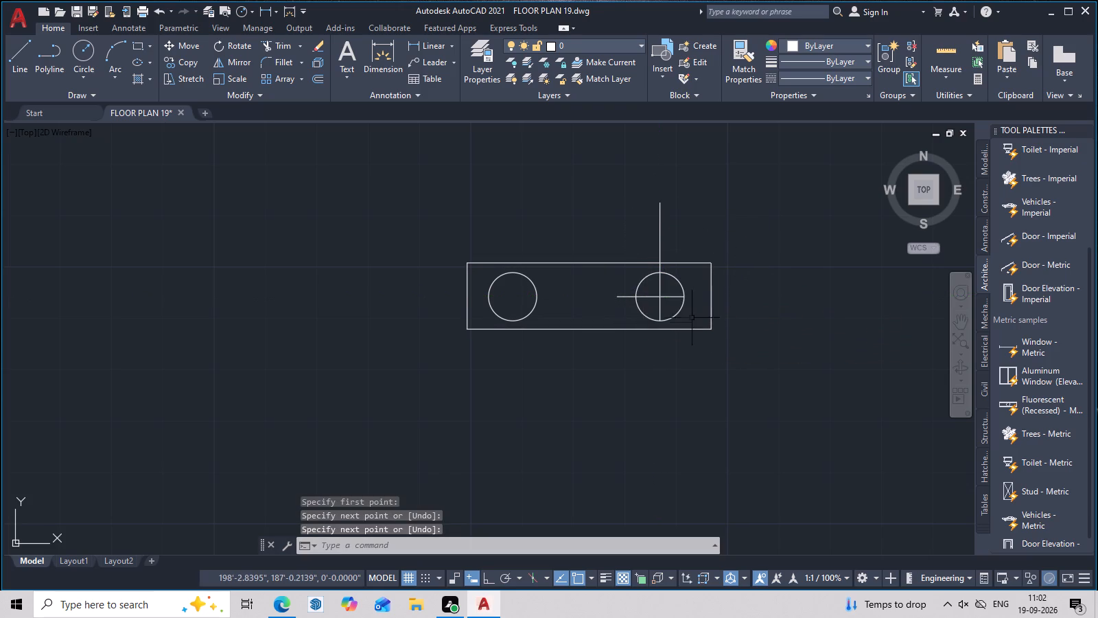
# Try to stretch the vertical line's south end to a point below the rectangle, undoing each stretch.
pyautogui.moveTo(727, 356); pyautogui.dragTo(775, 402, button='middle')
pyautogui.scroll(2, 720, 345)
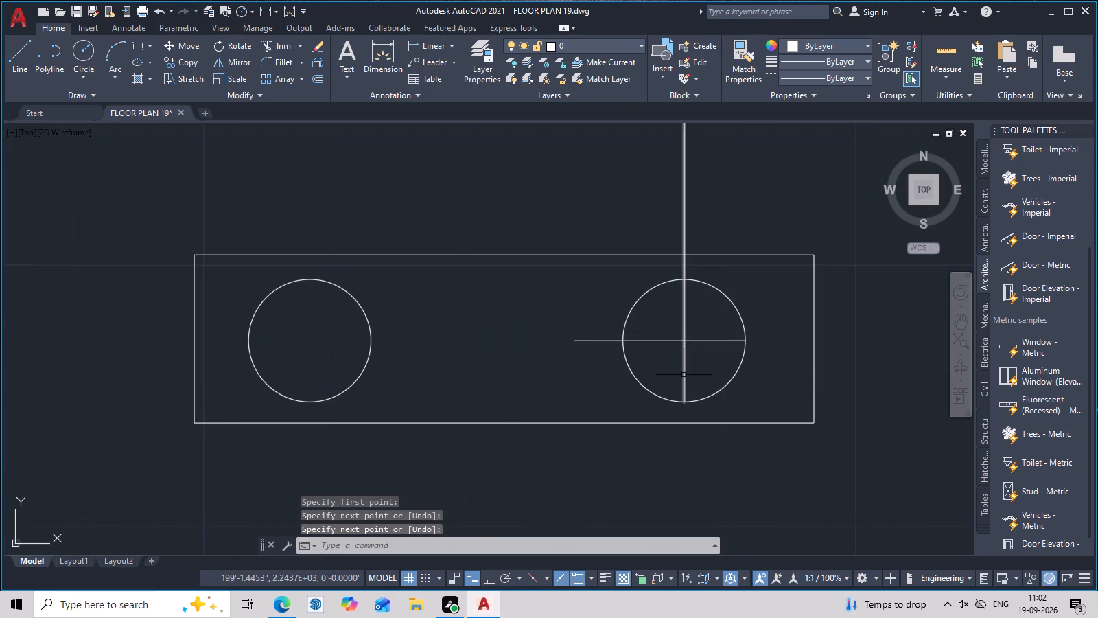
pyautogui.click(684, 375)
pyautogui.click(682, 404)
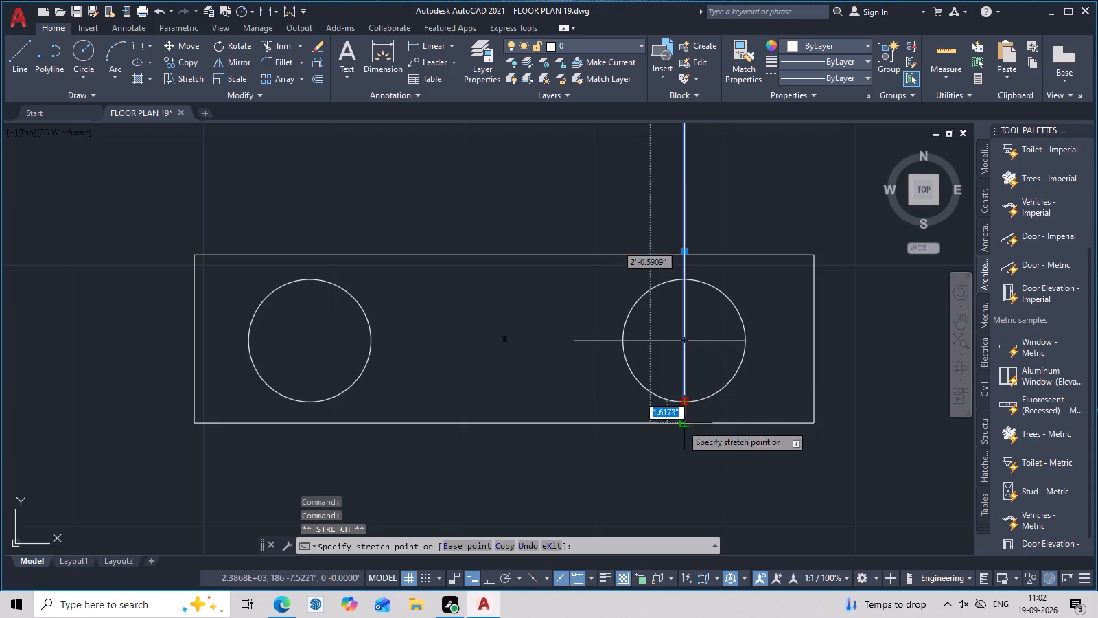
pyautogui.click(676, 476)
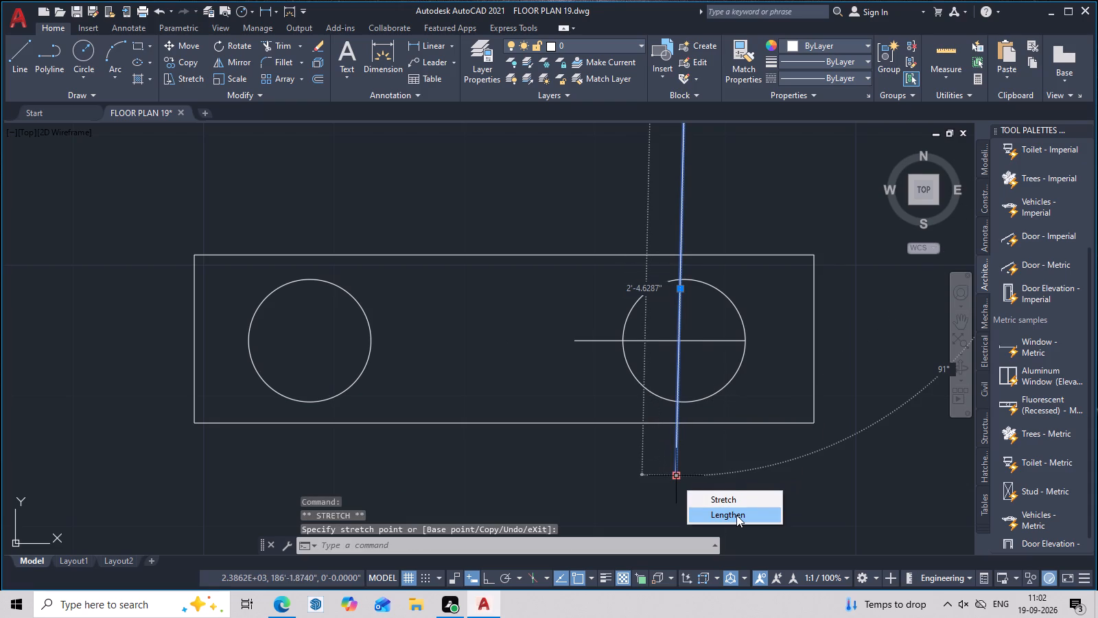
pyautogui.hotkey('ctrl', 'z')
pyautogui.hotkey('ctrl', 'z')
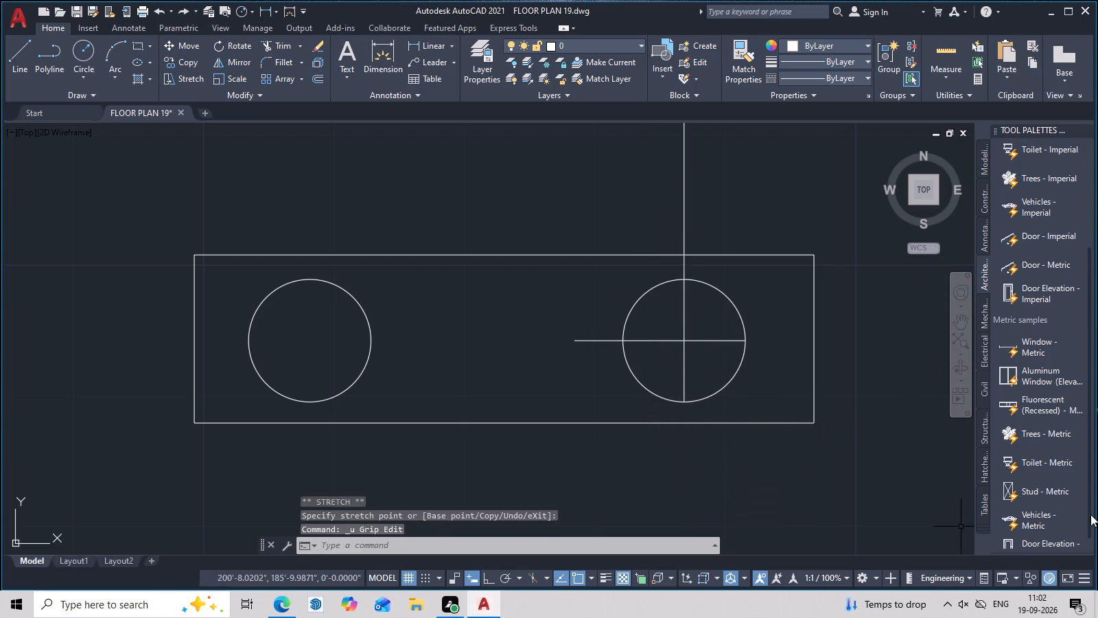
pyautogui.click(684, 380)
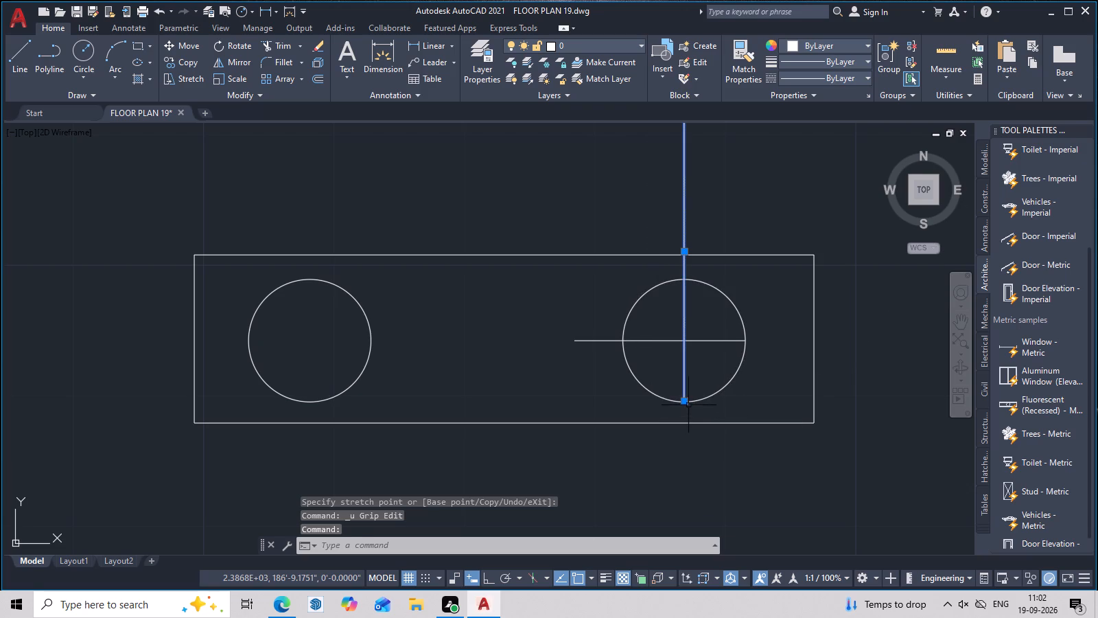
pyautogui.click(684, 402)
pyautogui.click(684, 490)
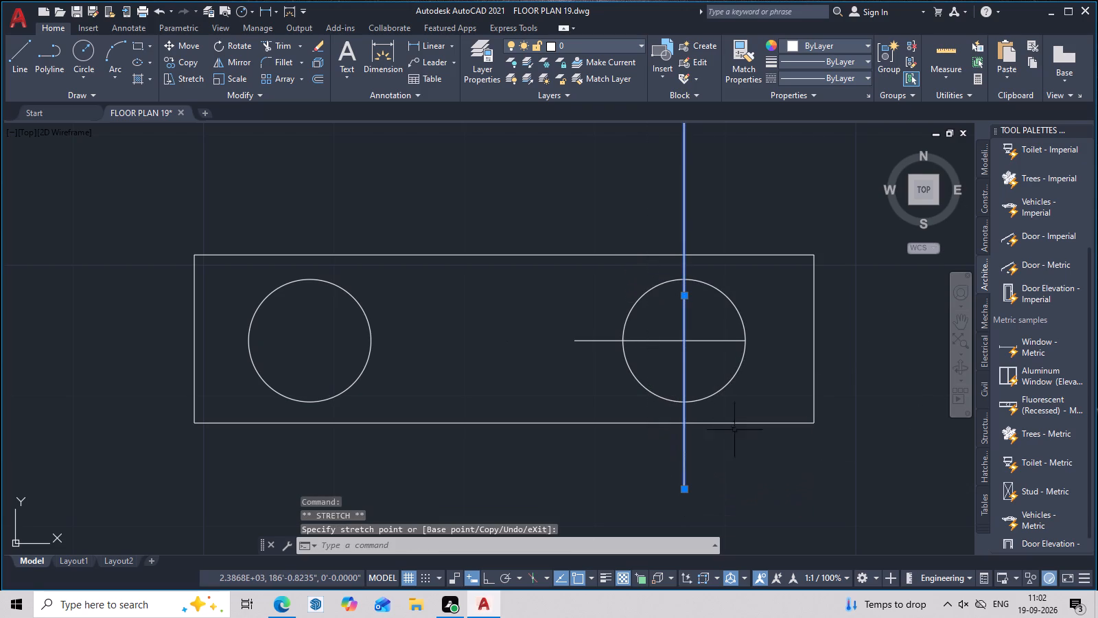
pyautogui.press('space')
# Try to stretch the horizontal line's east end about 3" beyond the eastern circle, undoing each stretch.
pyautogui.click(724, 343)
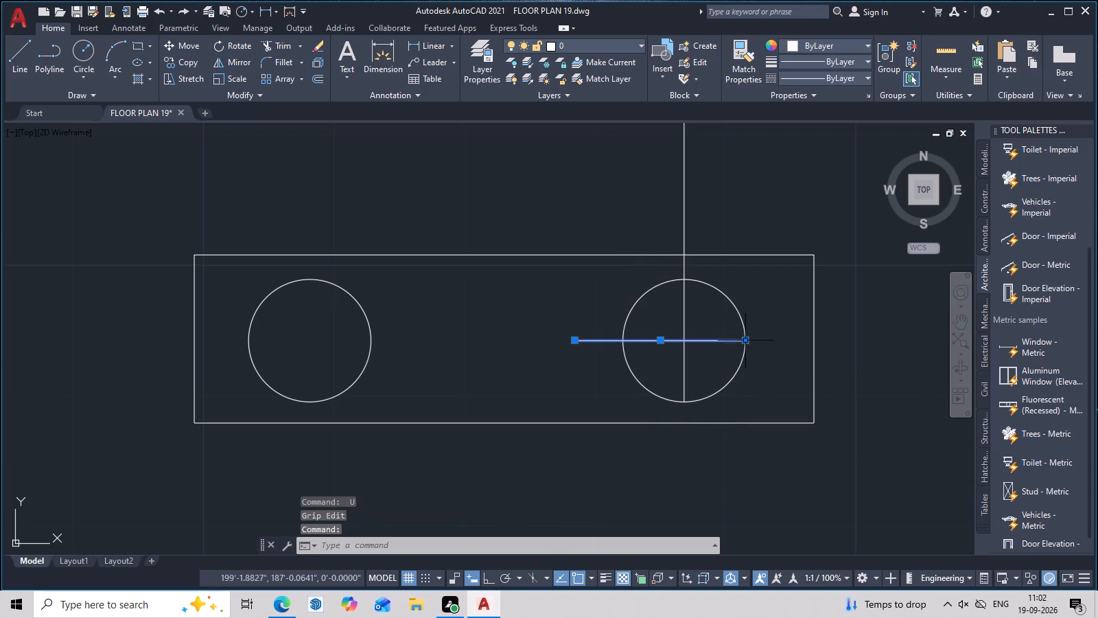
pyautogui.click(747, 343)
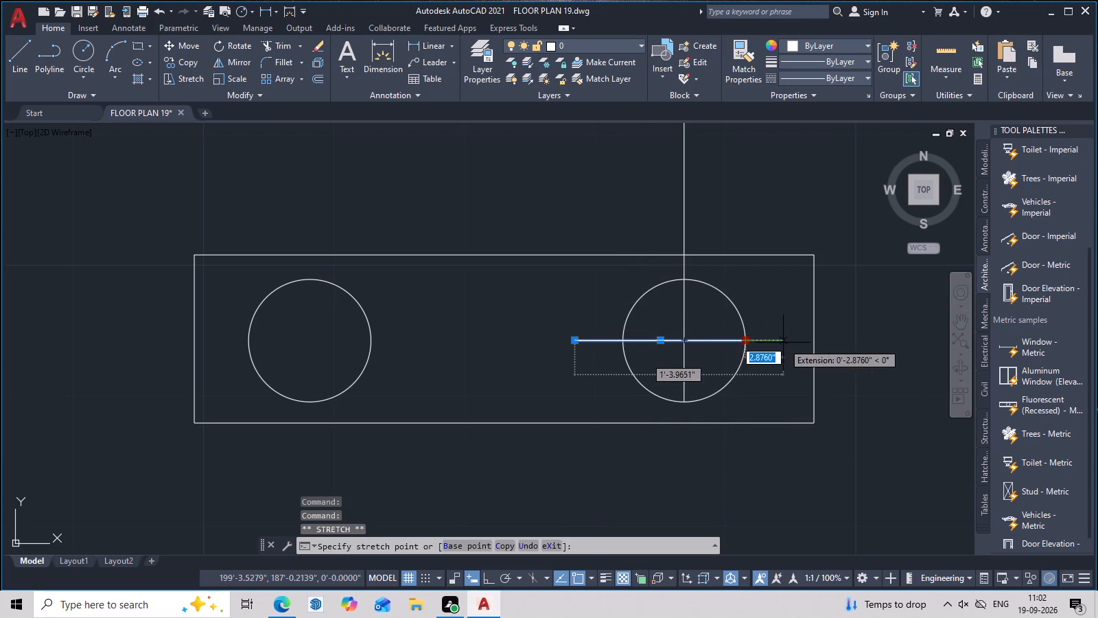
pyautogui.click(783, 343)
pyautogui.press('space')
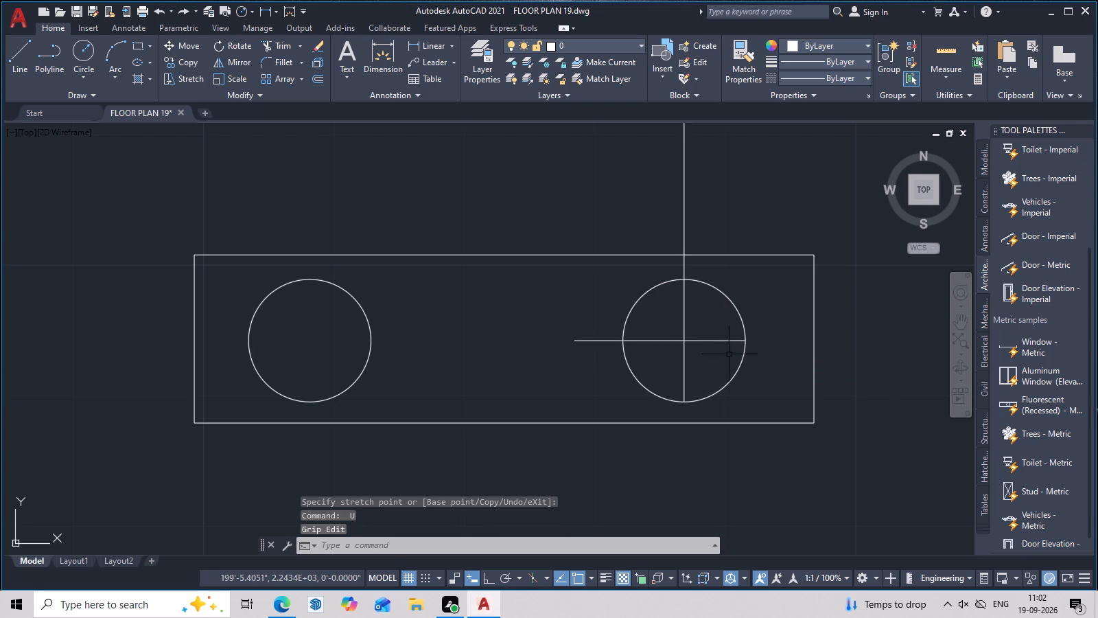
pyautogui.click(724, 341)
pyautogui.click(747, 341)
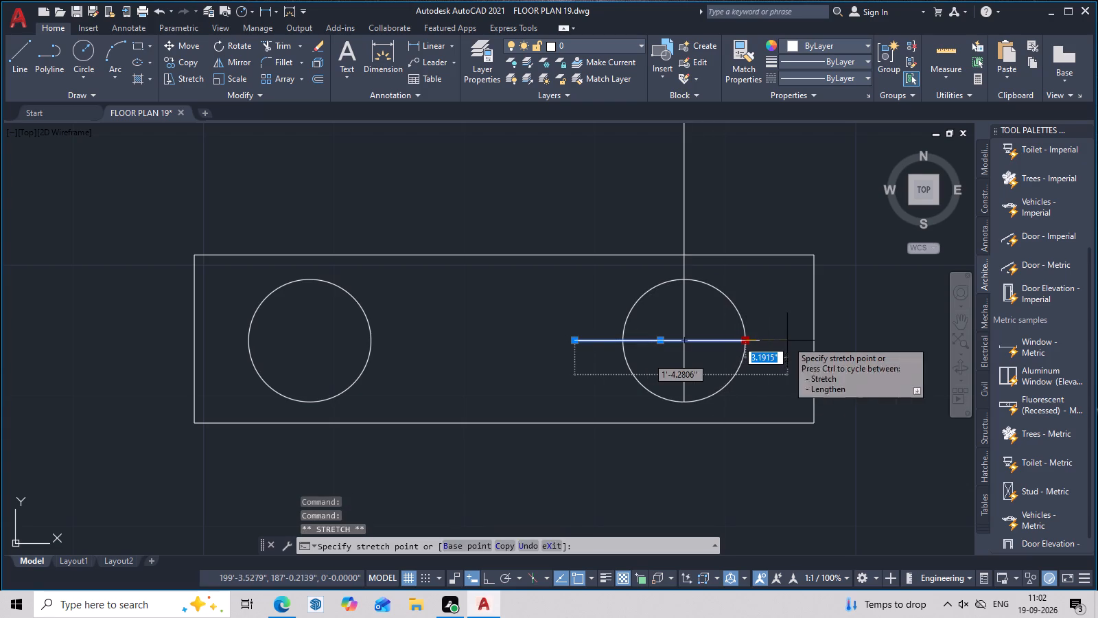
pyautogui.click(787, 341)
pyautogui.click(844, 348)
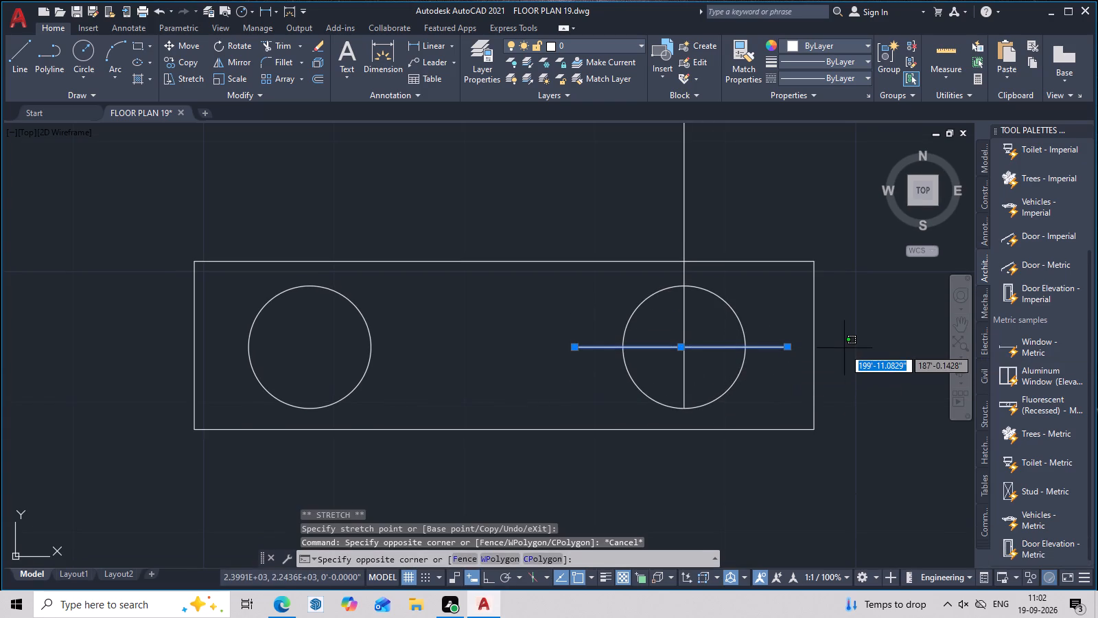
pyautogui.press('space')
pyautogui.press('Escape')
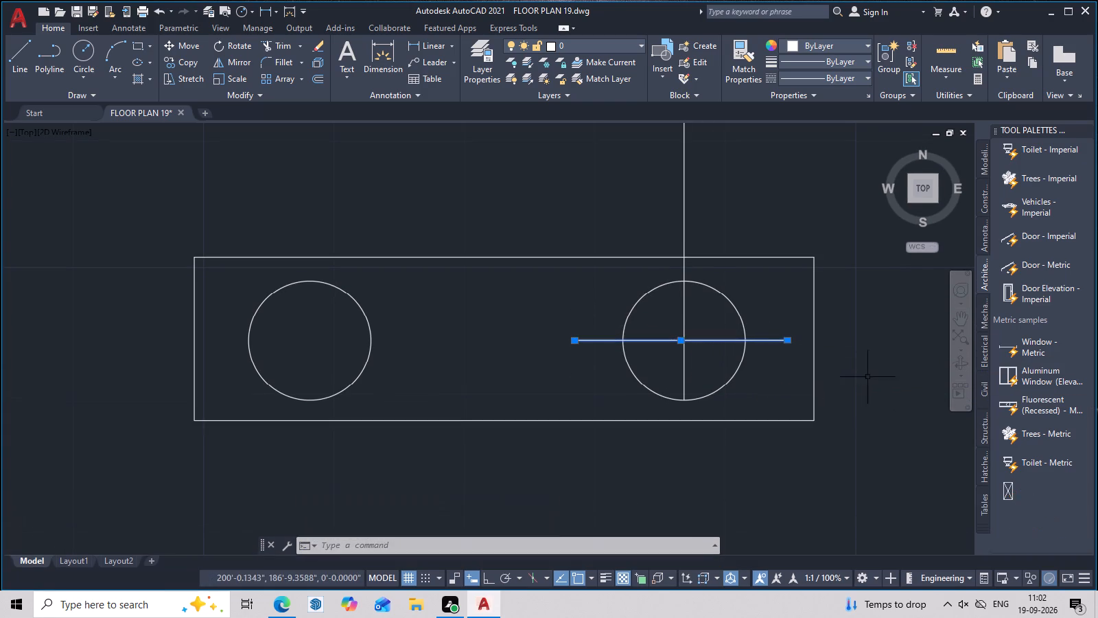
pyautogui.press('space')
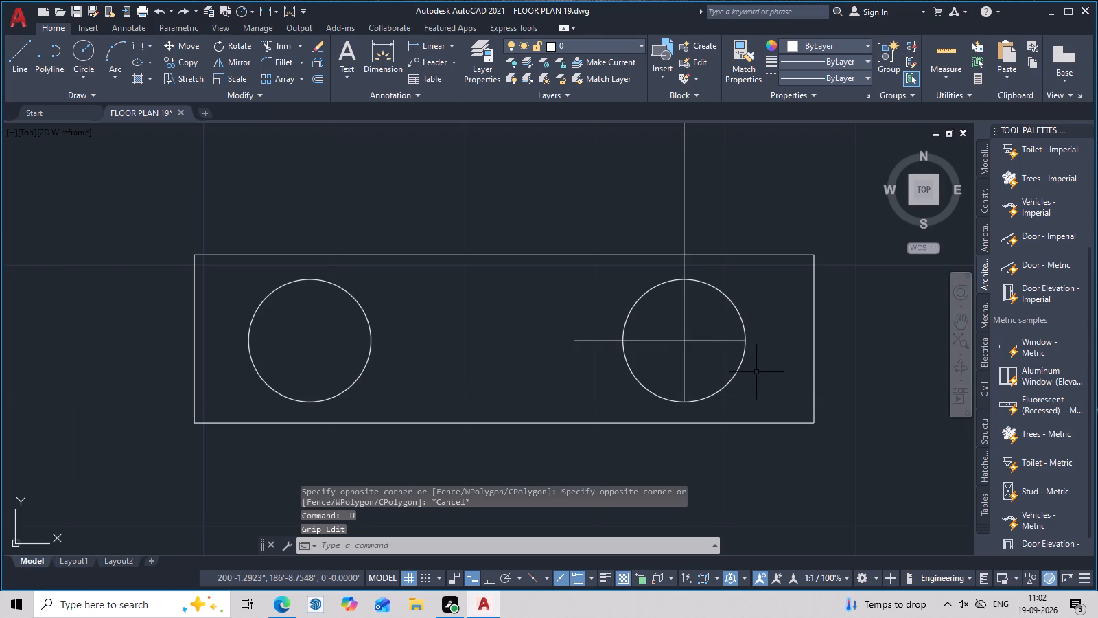
# With Ortho on, draw a horizontal line about 3.2" long eastward from the eastern circle's east quadrant.
pyautogui.moveTo(843, 364); pyautogui.dragTo(813, 407, button='middle')
pyautogui.scroll(2, 686, 387)
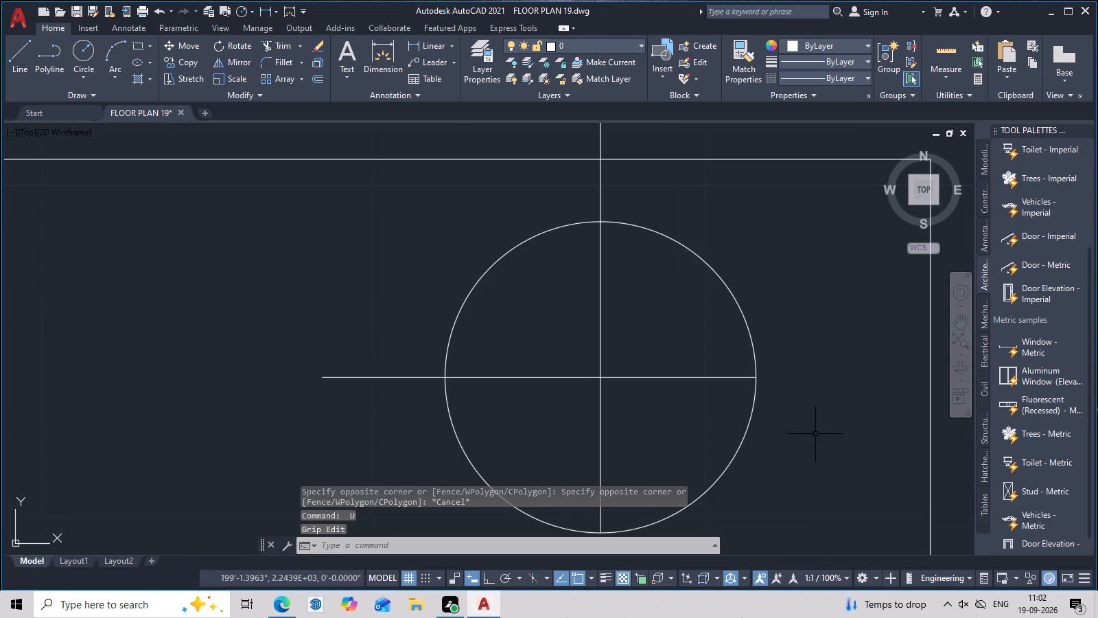
pyautogui.press('l')
pyautogui.press('space')
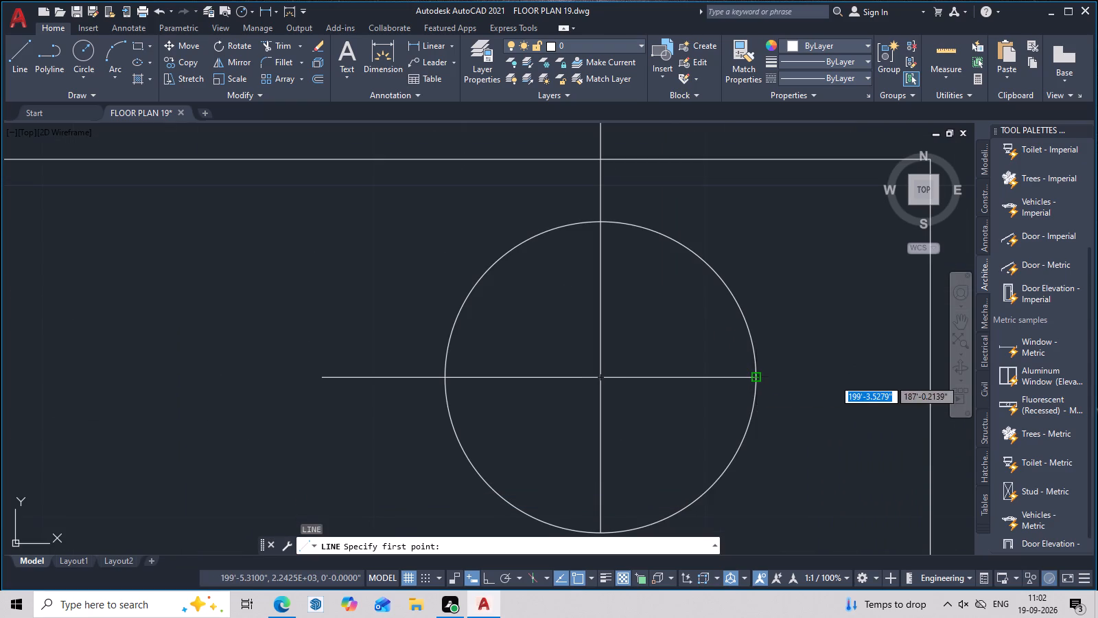
pyautogui.click(755, 379)
pyautogui.press('F8')
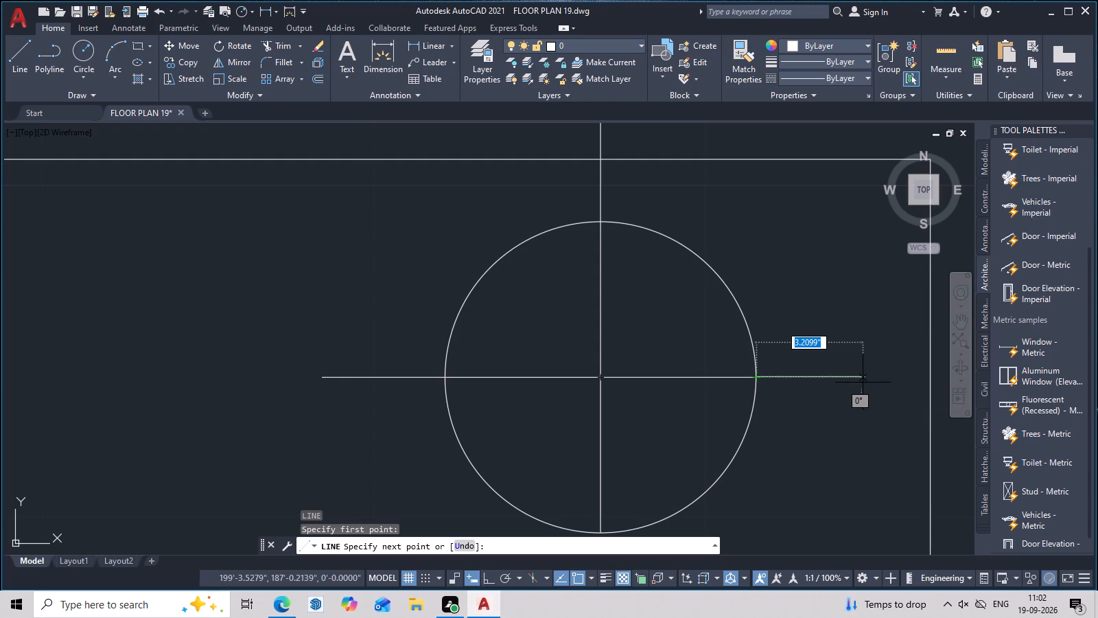
pyautogui.click(863, 382)
pyautogui.press('space')
# Draw a short vertical line southward from the eastern circle's south quadrant, ending just past the rectangle's south edge.
pyautogui.moveTo(803, 468); pyautogui.dragTo(852, 199, button='middle')
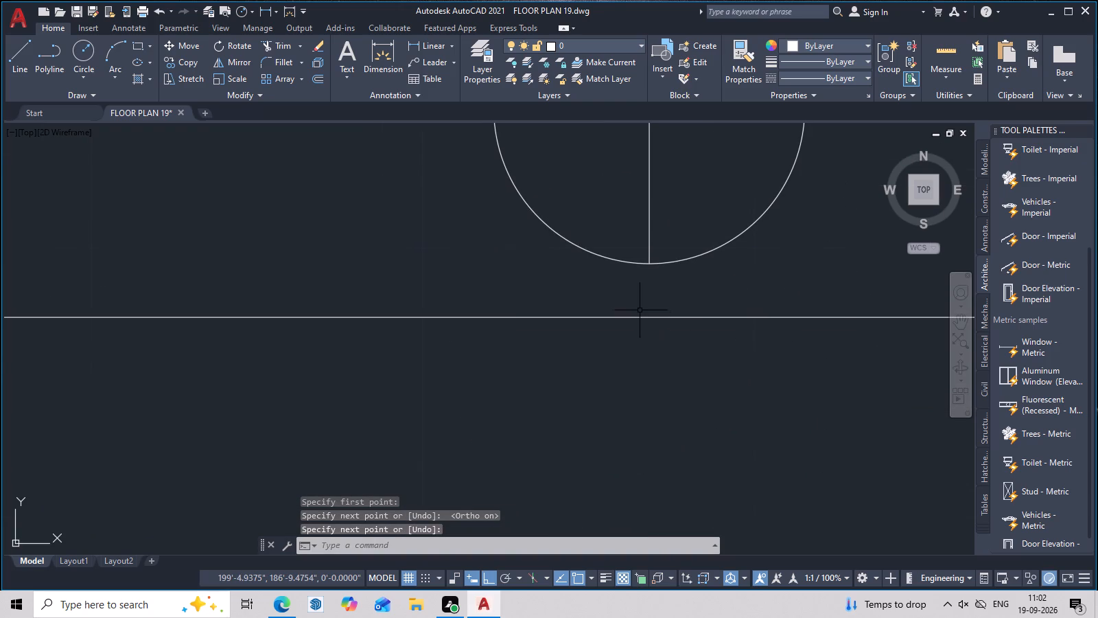
pyautogui.write('L')
pyautogui.press('space')
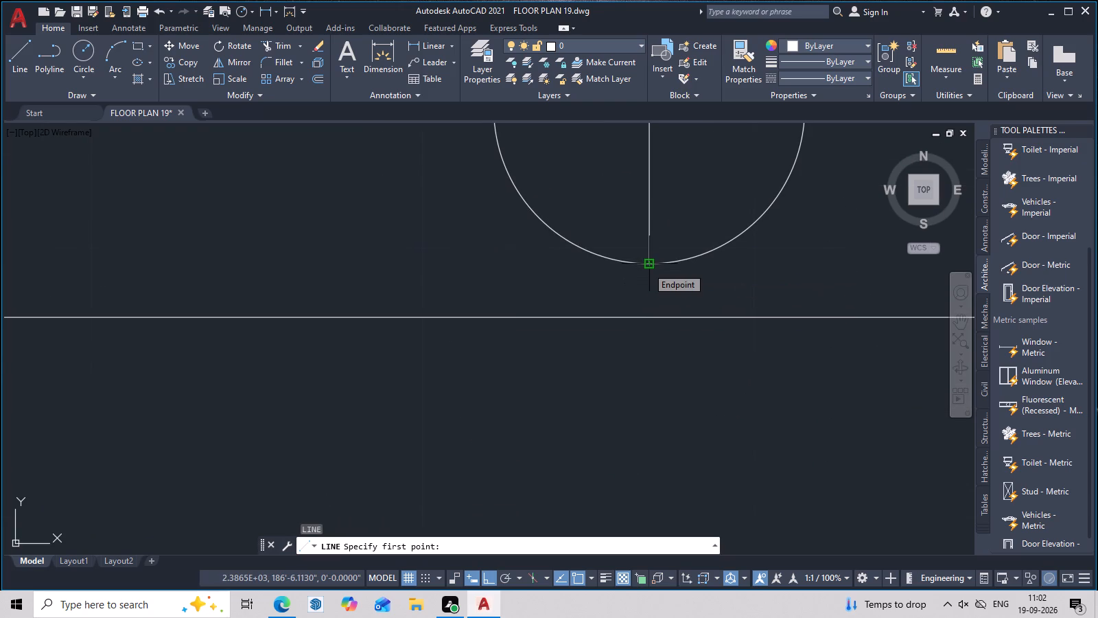
pyautogui.click(647, 267)
pyautogui.click(639, 346)
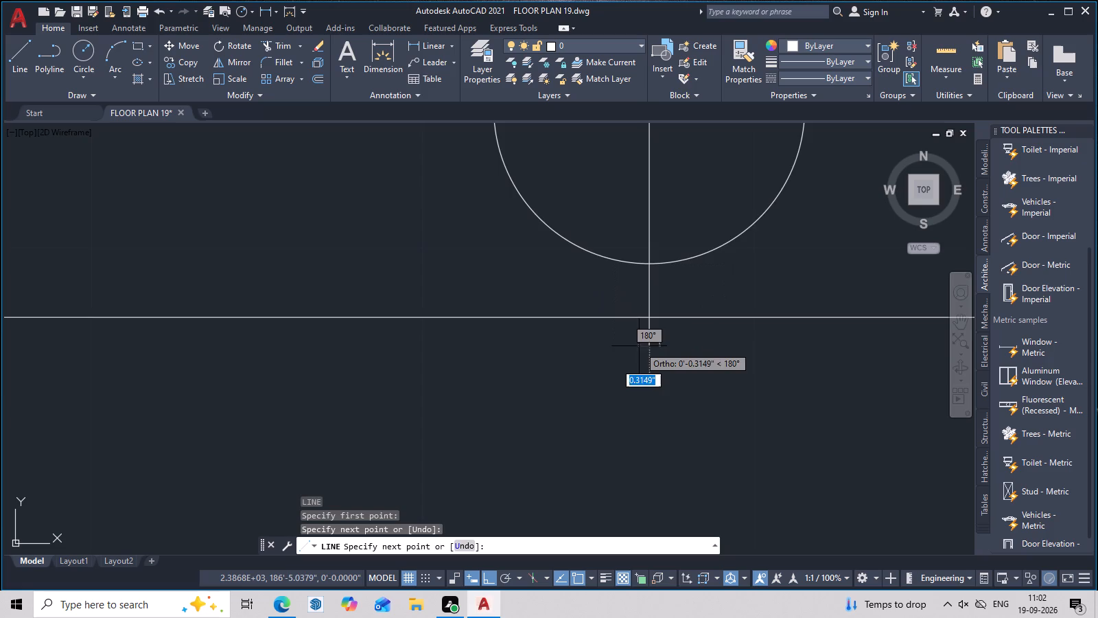
pyautogui.scroll(-2, 640, 365)
pyautogui.press('Escape')
# Shorten the vertical line's north end by trimming it at a temporary short horizontal tick above the rectangle, and remove the tick.
pyautogui.moveTo(659, 389); pyautogui.dragTo(665, 454, button='middle')
pyautogui.moveTo(705, 354); pyautogui.dragTo(705, 427, button='middle')
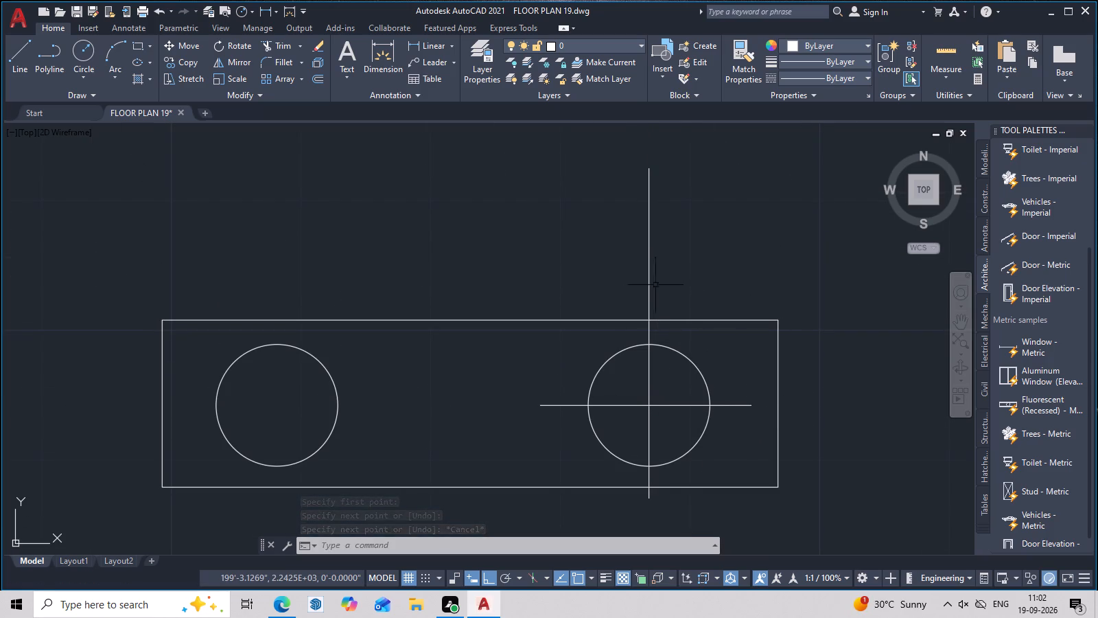
pyautogui.press('l')
pyautogui.press('space')
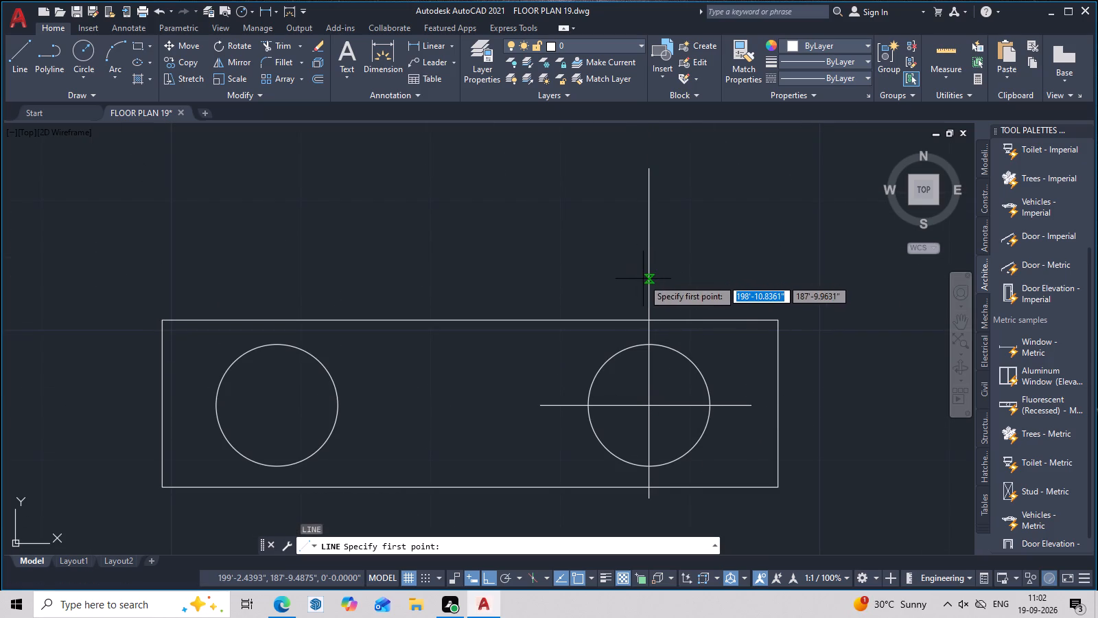
pyautogui.click(643, 279)
pyautogui.click(662, 279)
pyautogui.press('Escape')
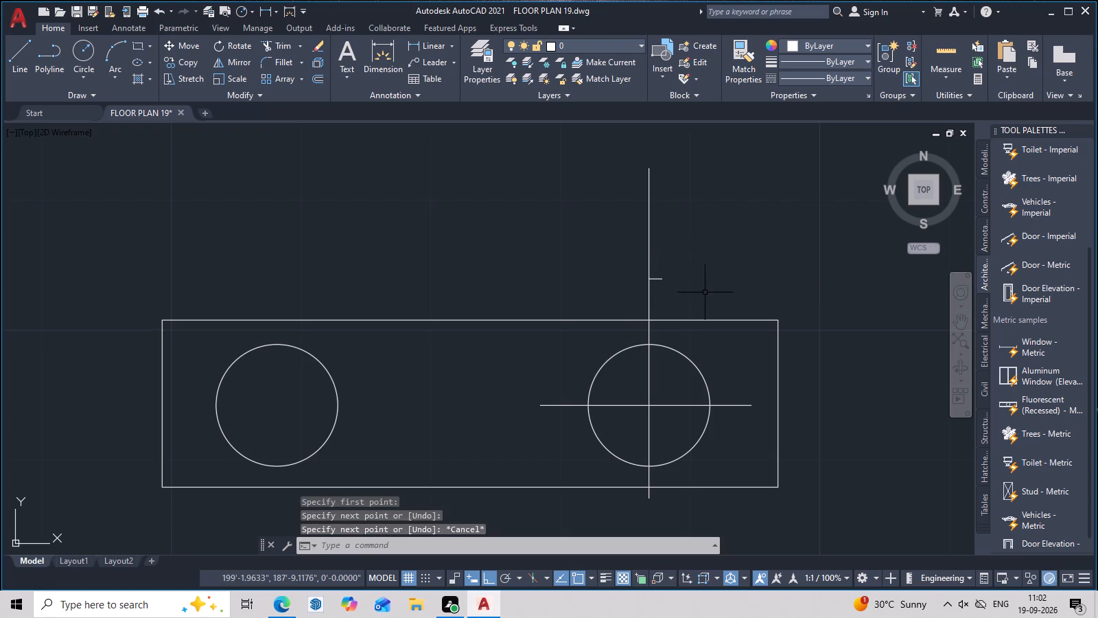
pyautogui.write('TR')
pyautogui.press('space')
pyautogui.click(648, 262)
pyautogui.click(657, 280)
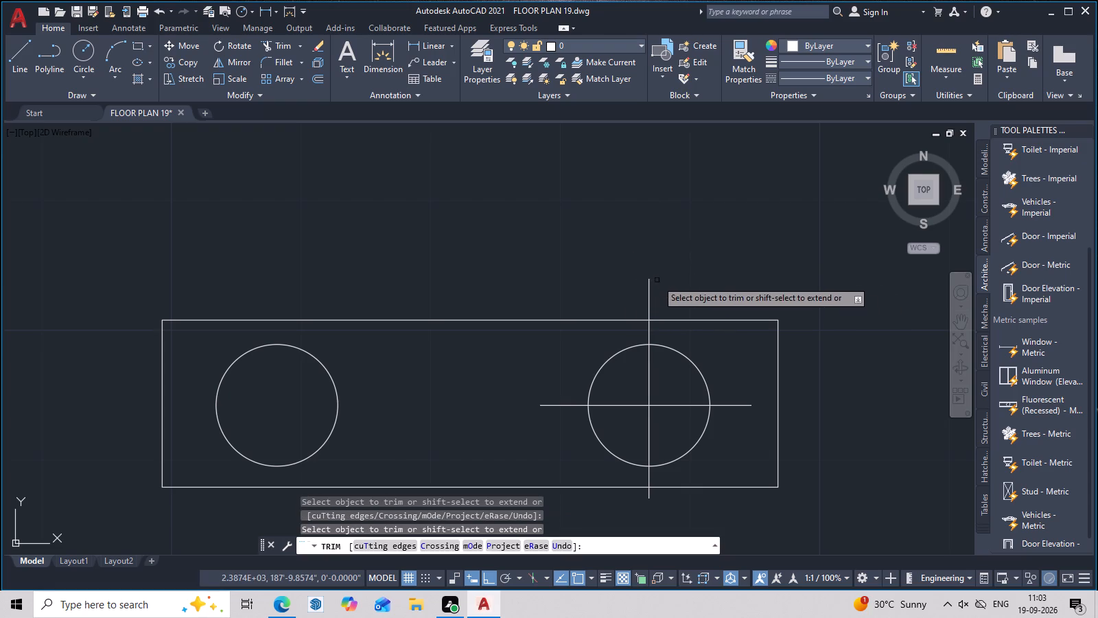
# Trim the eastern vertical line's north end at a temporary horizontal tick about 1.5" long above the rectangle, and remove the tick.
pyautogui.press('Escape')
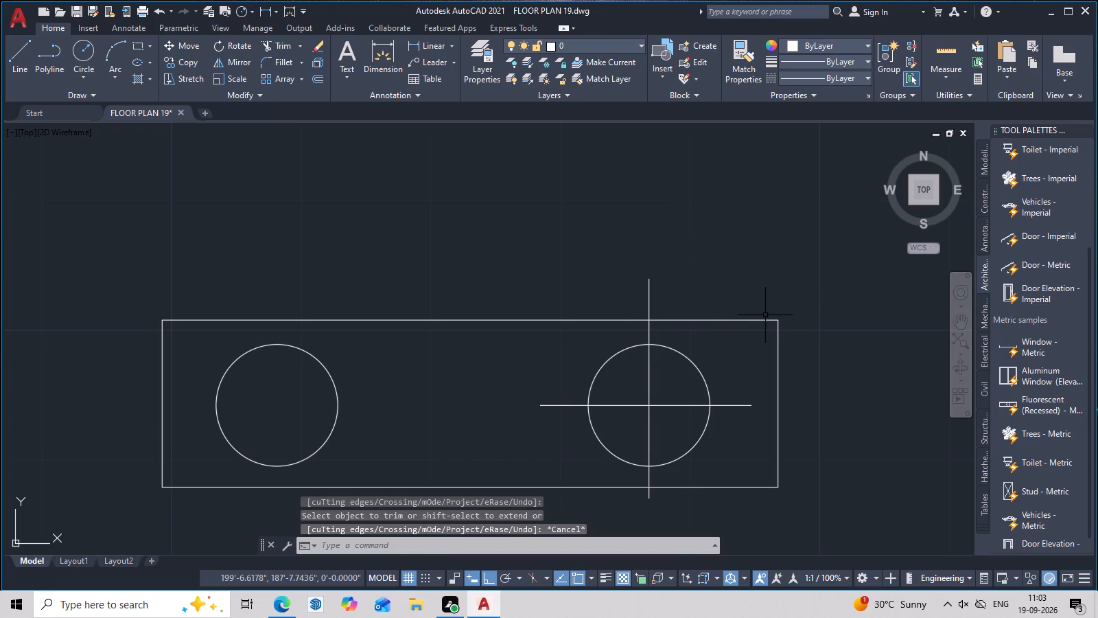
pyautogui.press('l')
pyautogui.press('Escape')
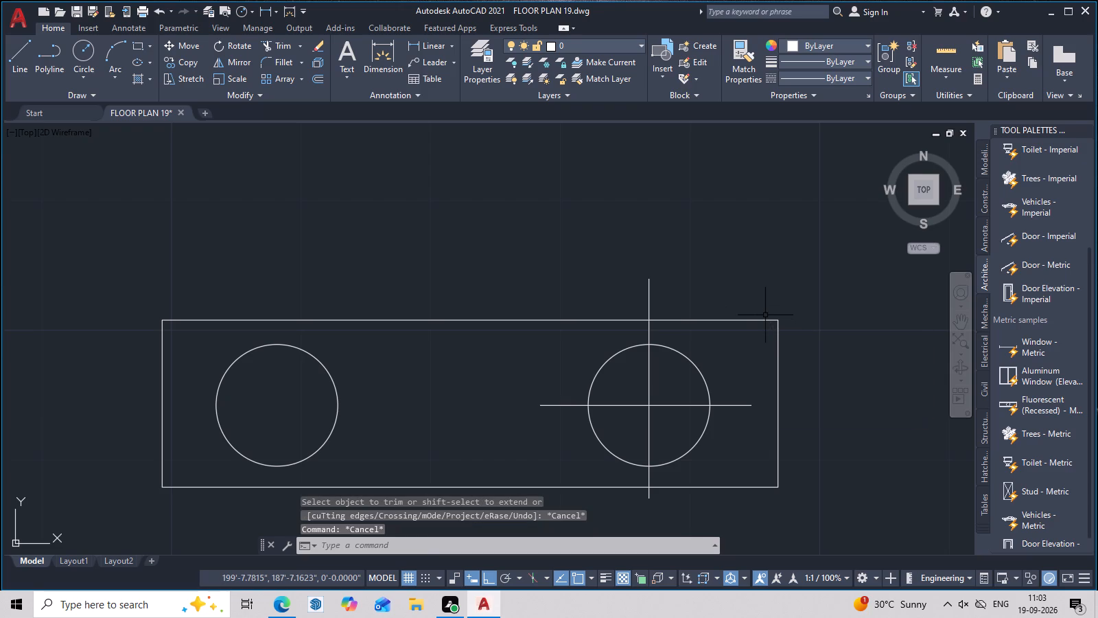
pyautogui.write('L')
pyautogui.press('space')
pyautogui.scroll(2, 661, 288)
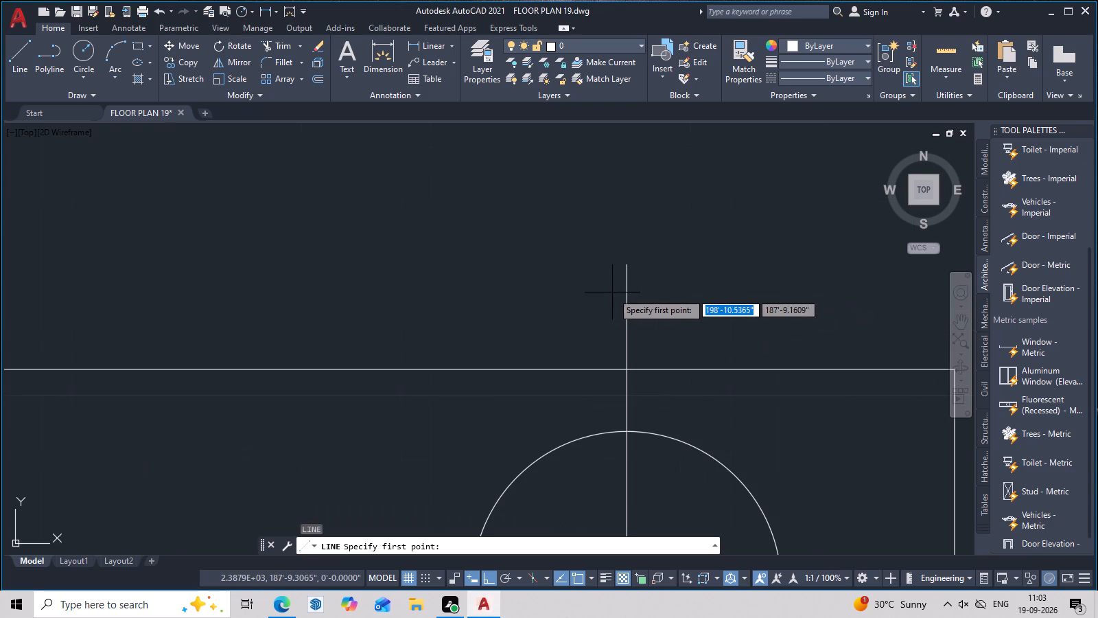
pyautogui.click(605, 291)
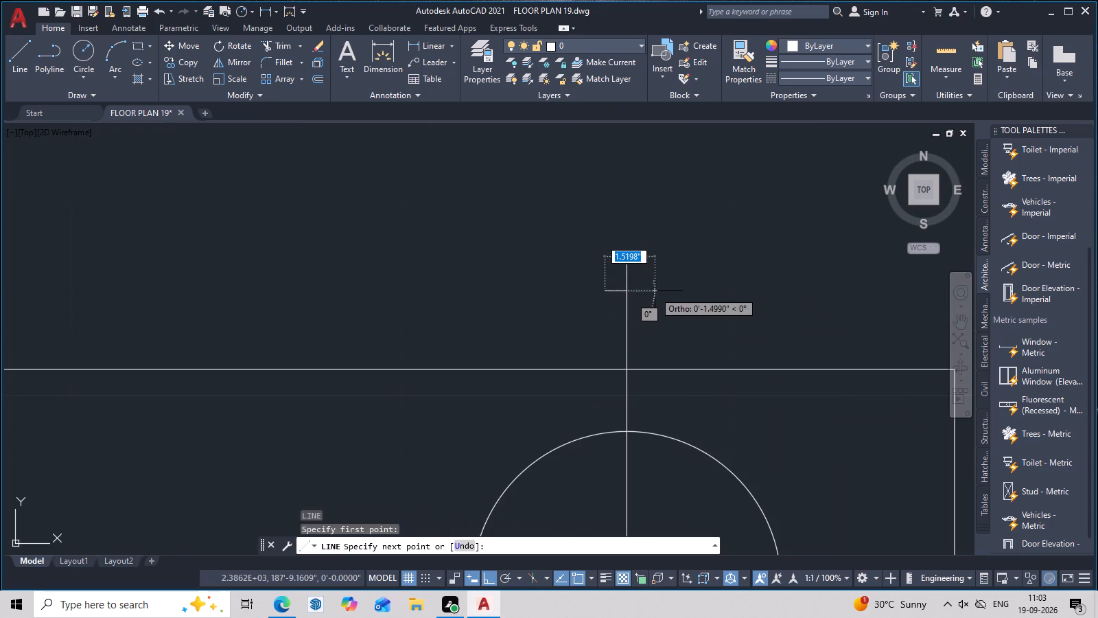
pyautogui.click(655, 291)
pyautogui.press('Escape')
pyautogui.write('TR')
pyautogui.press('space')
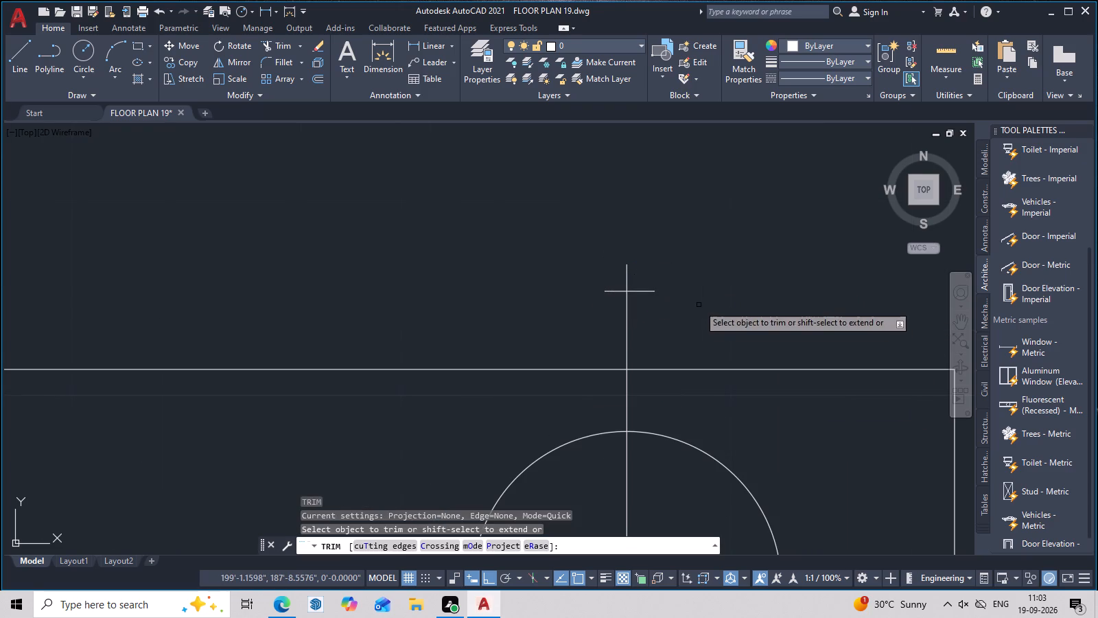
pyautogui.click(629, 274)
pyautogui.click(641, 293)
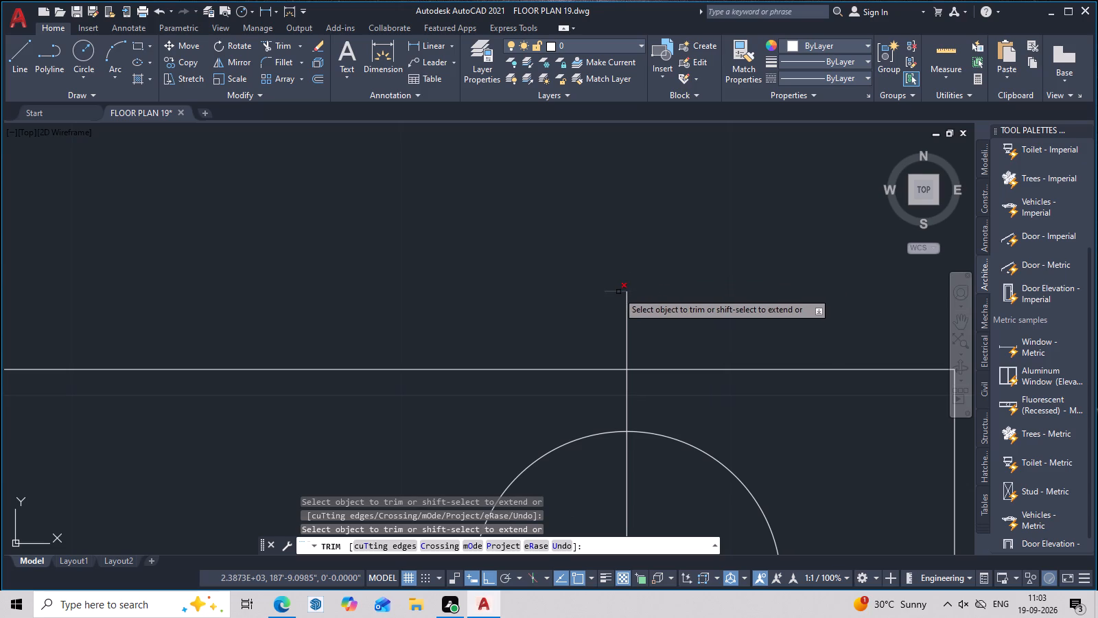
pyautogui.click(618, 292)
pyautogui.scroll(-5, 740, 307)
pyautogui.scroll(2, 721, 303)
pyautogui.moveTo(836, 334); pyautogui.dragTo(823, 284, button='middle')
pyautogui.press('Escape')
# Examine the eastern burner's cross lines and how far they extend beyond the circle and the rectangle.
pyautogui.scroll(3, 711, 273)
pyautogui.scroll(-5, 751, 268)
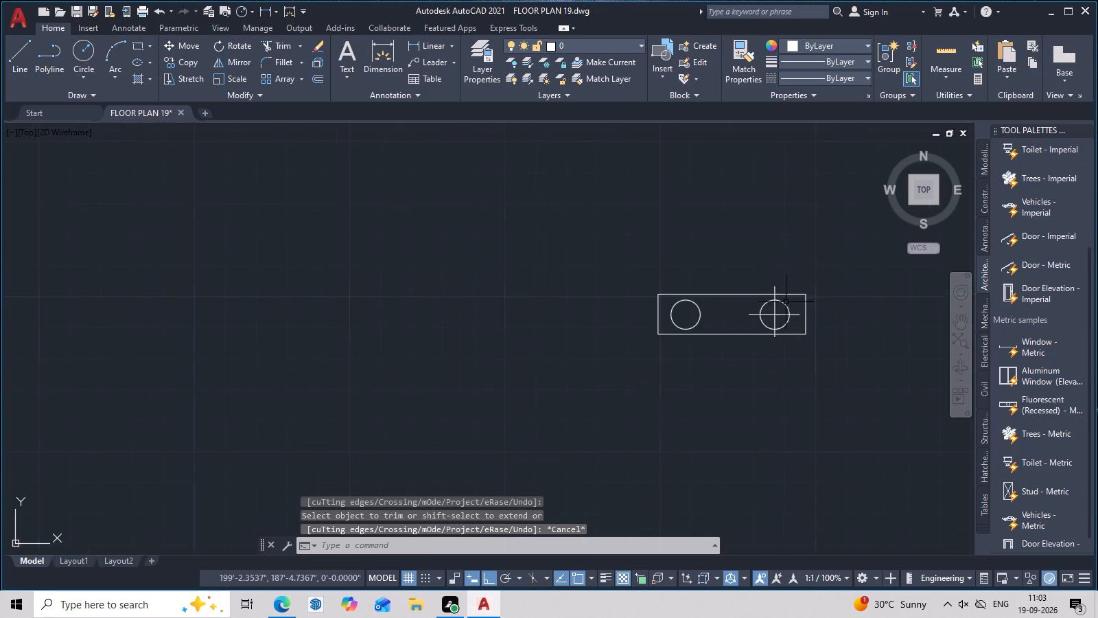
pyautogui.moveTo(801, 332); pyautogui.dragTo(757, 407, button='middle')
pyautogui.scroll(2, 729, 371)
pyautogui.moveTo(769, 388); pyautogui.dragTo(764, 312, button='middle')
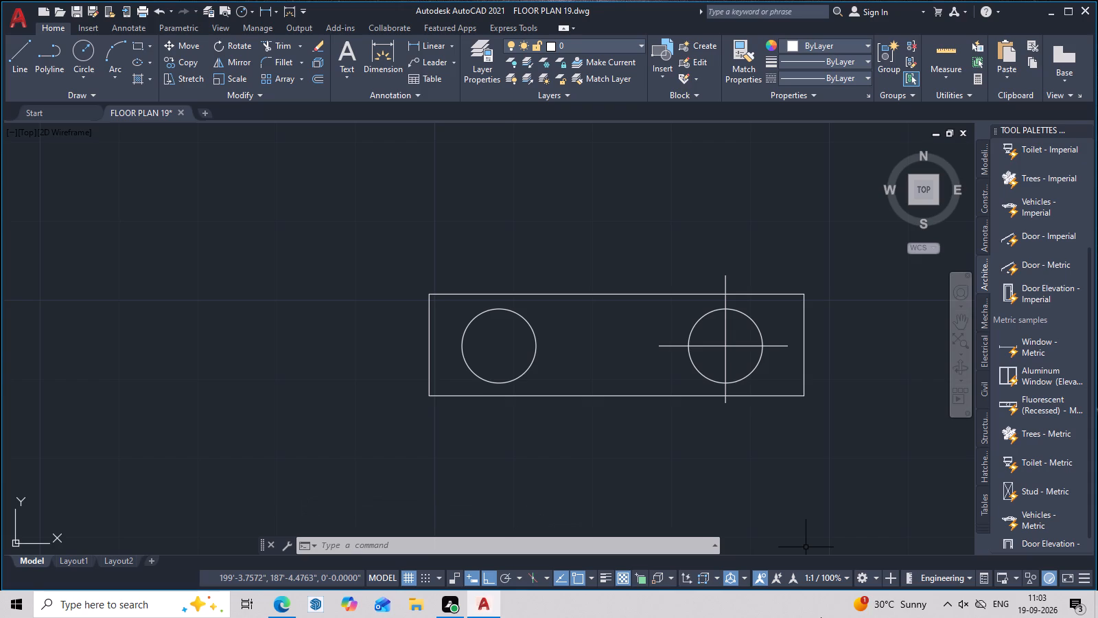
pyautogui.moveTo(747, 306); pyautogui.dragTo(694, 334, button='middle')
pyautogui.scroll(4, 681, 317)
pyautogui.scroll(-14, 669, 297)
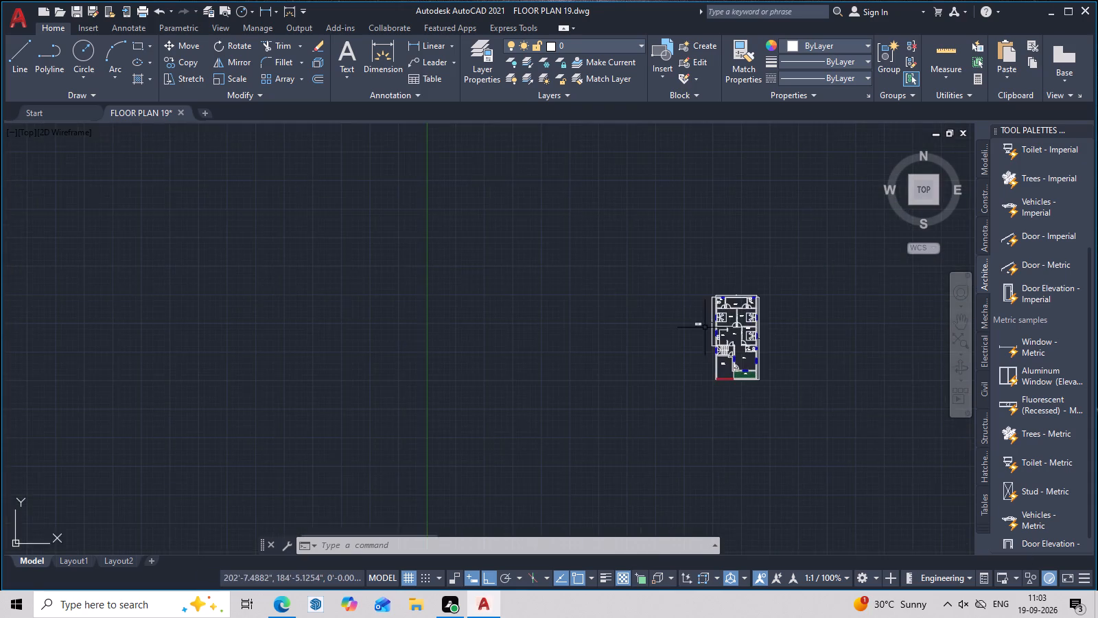
pyautogui.scroll(9, 703, 324)
pyautogui.moveTo(502, 331); pyautogui.dragTo(764, 360, button='middle')
pyautogui.scroll(4, 544, 285)
pyautogui.scroll(-1, 553, 285)
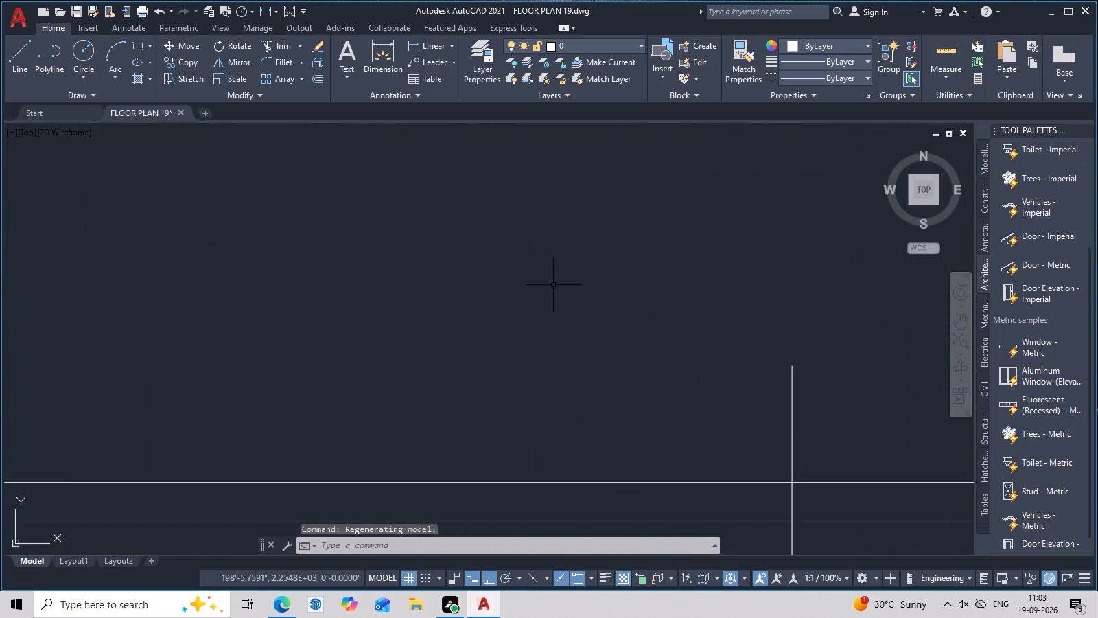
pyautogui.scroll(-6, 554, 285)
pyautogui.moveTo(662, 350); pyautogui.dragTo(675, 393, button='middle')
pyautogui.scroll(3, 656, 365)
pyautogui.moveTo(574, 336); pyautogui.dragTo(654, 365, button='middle')
pyautogui.scroll(2, 629, 357)
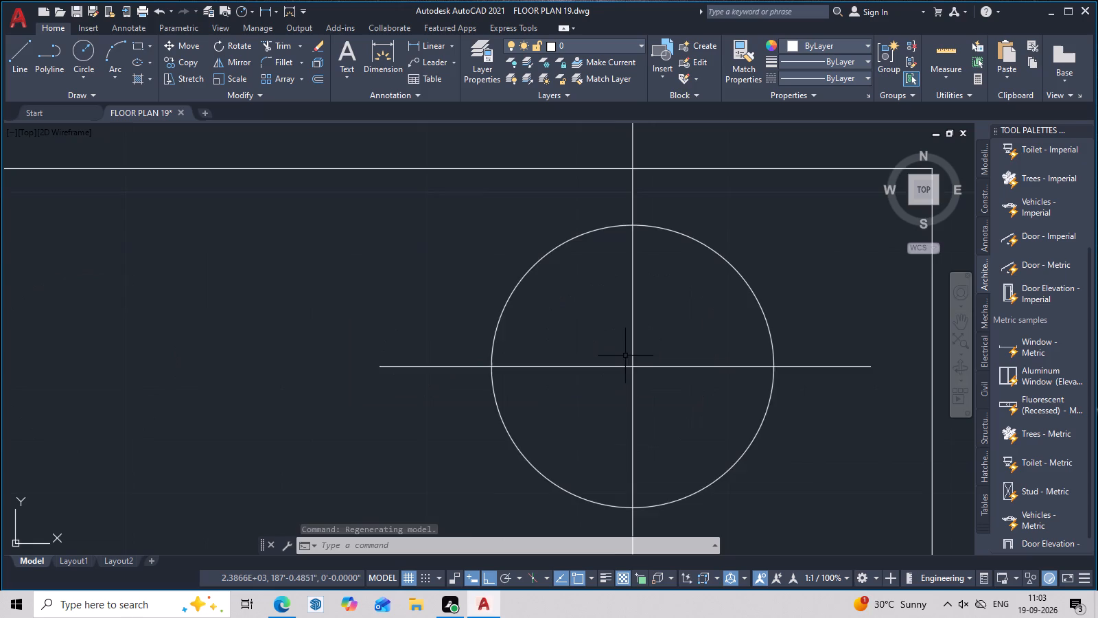
pyautogui.scroll(2, 625, 356)
pyautogui.scroll(-7, 619, 353)
pyautogui.moveTo(631, 354); pyautogui.dragTo(631, 375, button='middle')
pyautogui.scroll(5, 628, 371)
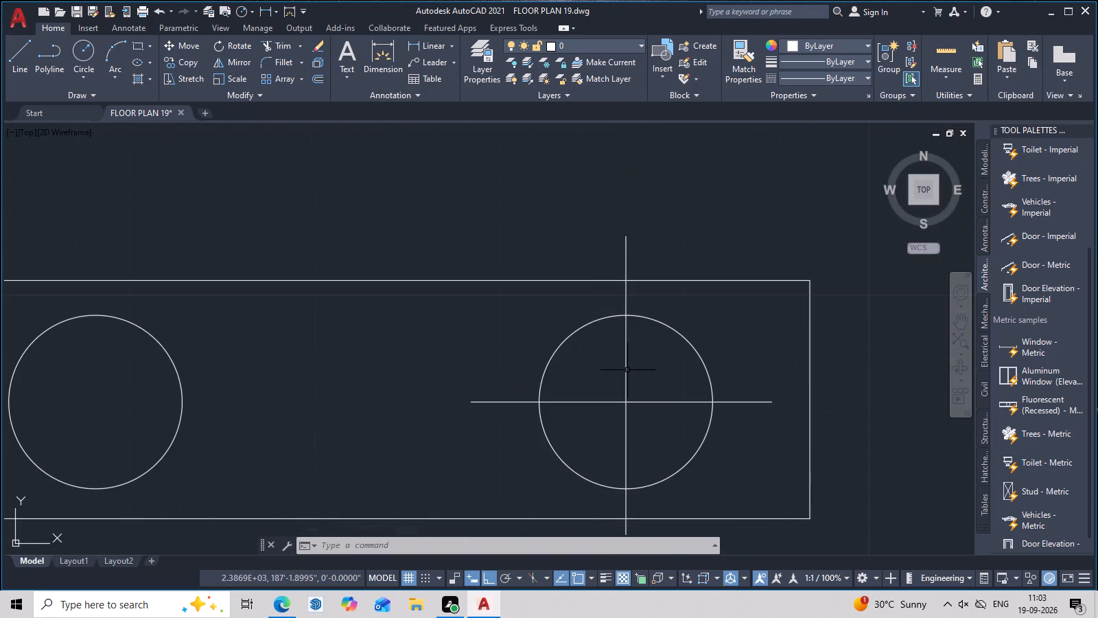
pyautogui.scroll(2, 627, 370)
pyautogui.scroll(-3, 627, 370)
pyautogui.moveTo(629, 372); pyautogui.dragTo(691, 379, button='middle')
pyautogui.scroll(1, 687, 390)
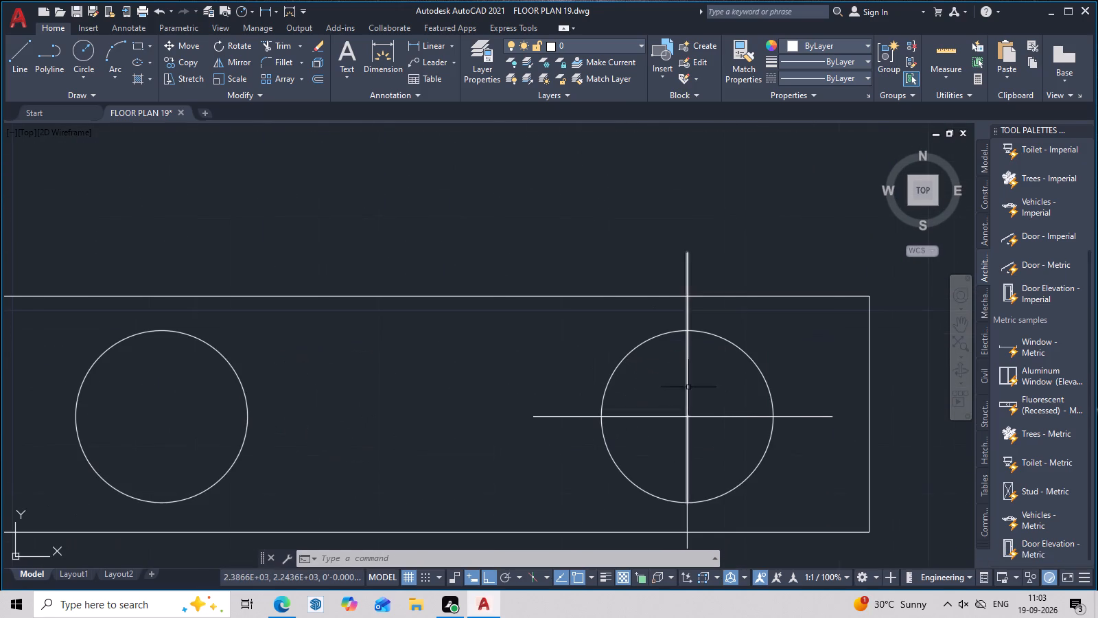
# Trim the eastern vertical line's north end slightly more at a temporary tick about 0.9" long, and remove the tick.
pyautogui.press('l')
pyautogui.press('space')
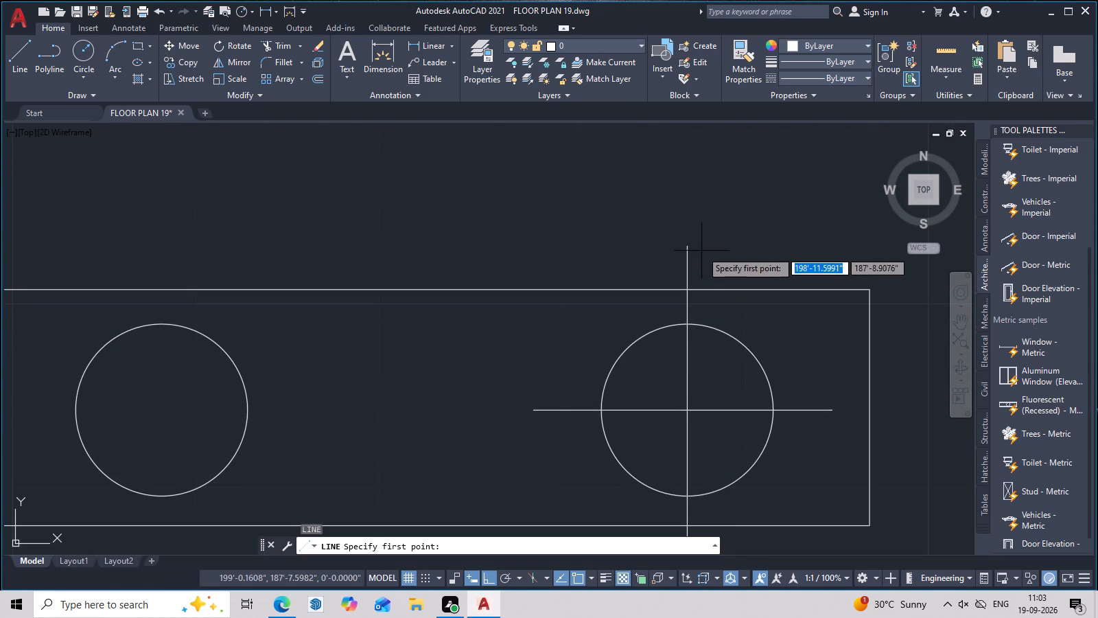
pyautogui.click(681, 257)
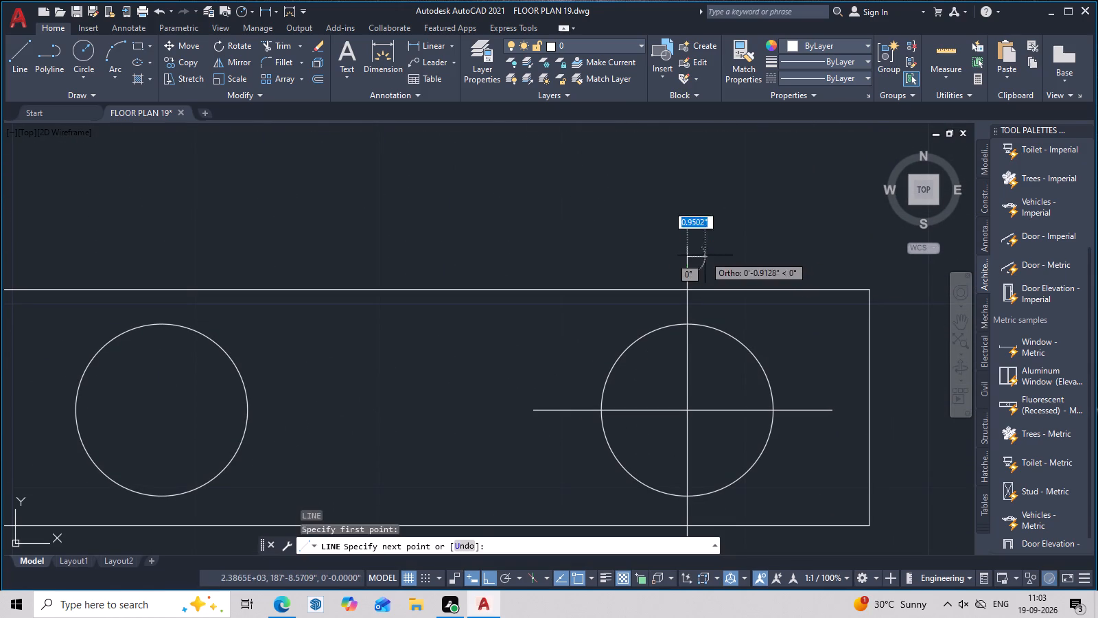
pyautogui.click(705, 255)
pyautogui.press('Escape')
pyautogui.write('TR')
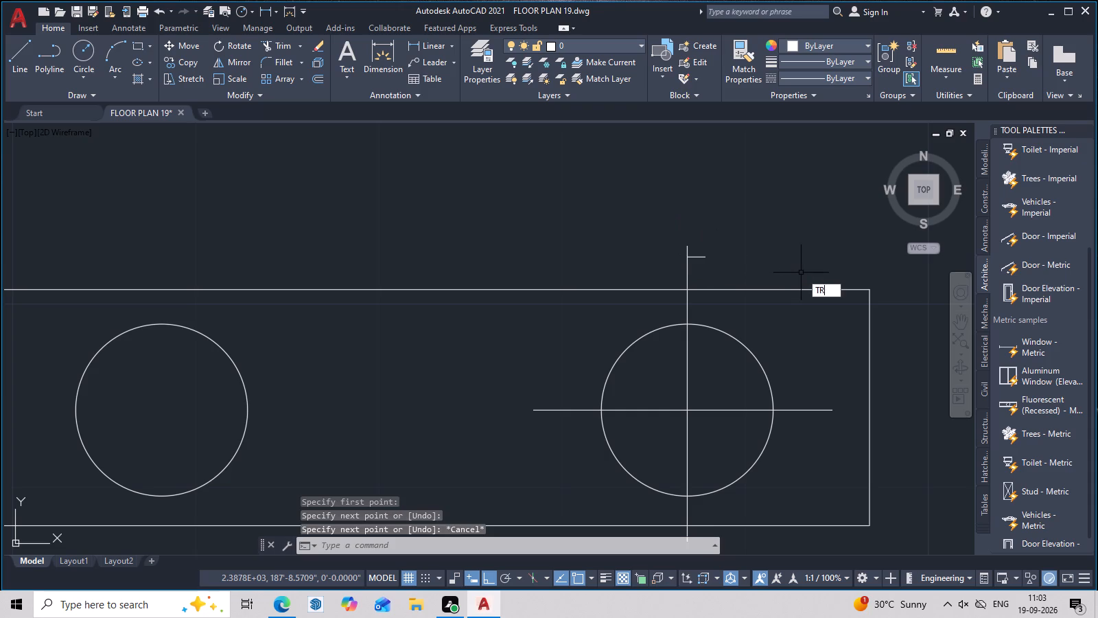
pyautogui.press('space')
pyautogui.click(688, 248)
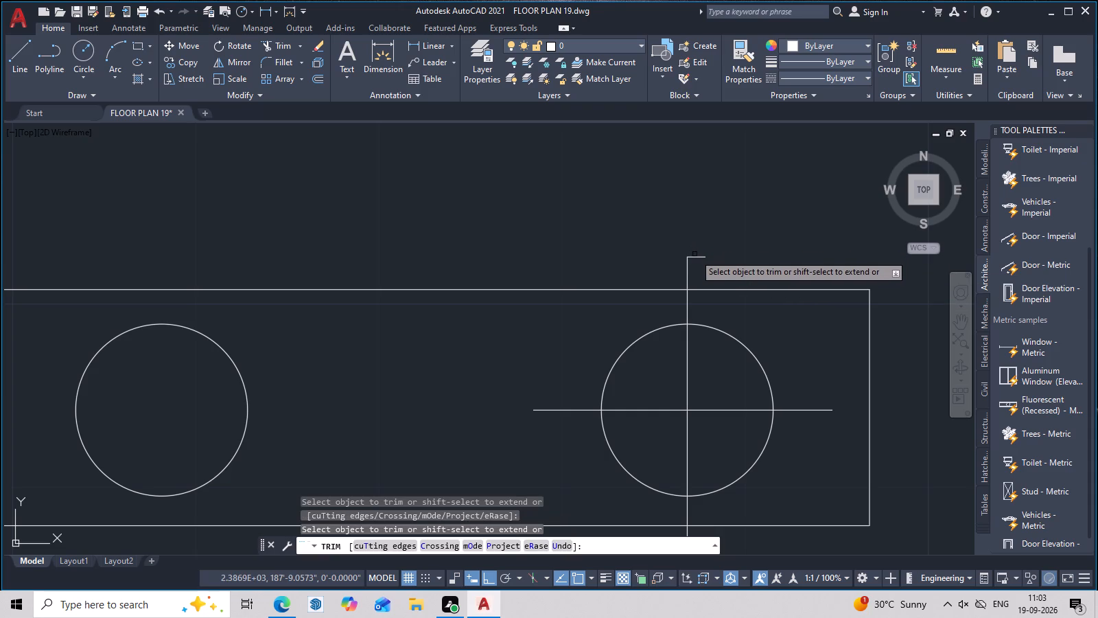
pyautogui.click(694, 254)
pyautogui.click(695, 257)
pyautogui.scroll(-2, 723, 239)
pyautogui.moveTo(723, 239); pyautogui.dragTo(754, 198, button='middle')
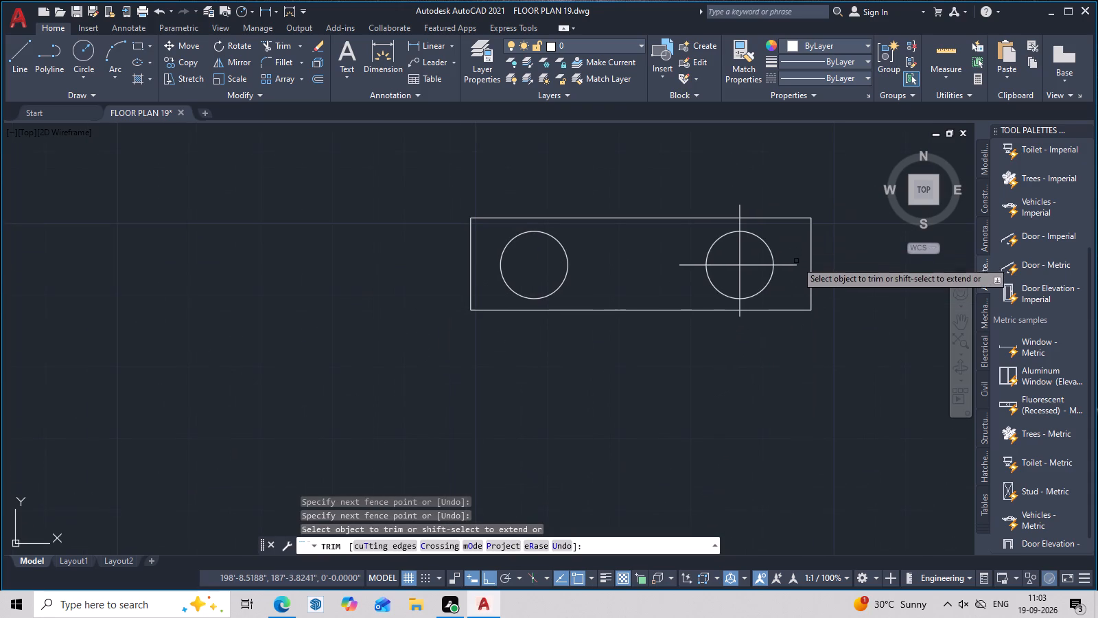
pyautogui.press('Escape')
pyautogui.moveTo(855, 271); pyautogui.dragTo(864, 328, button='middle')
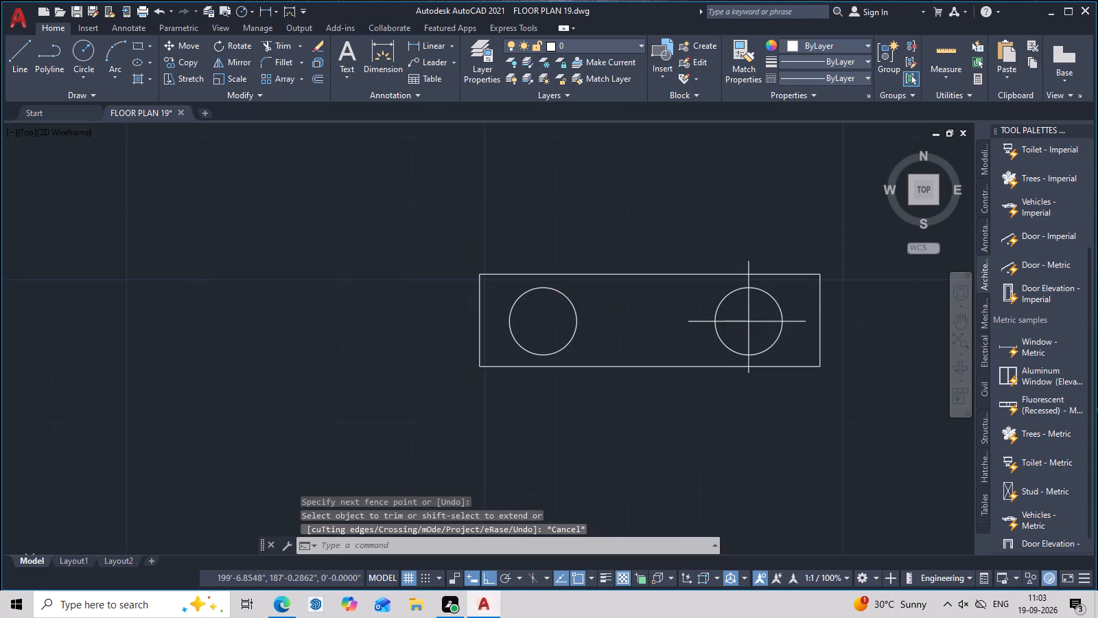
pyautogui.press('Escape')
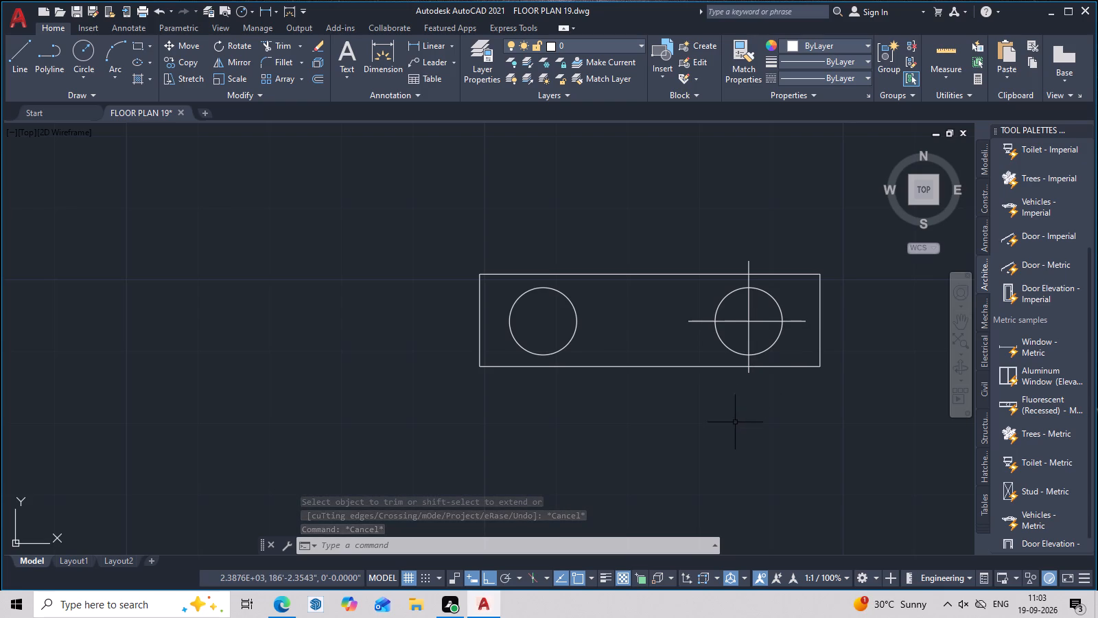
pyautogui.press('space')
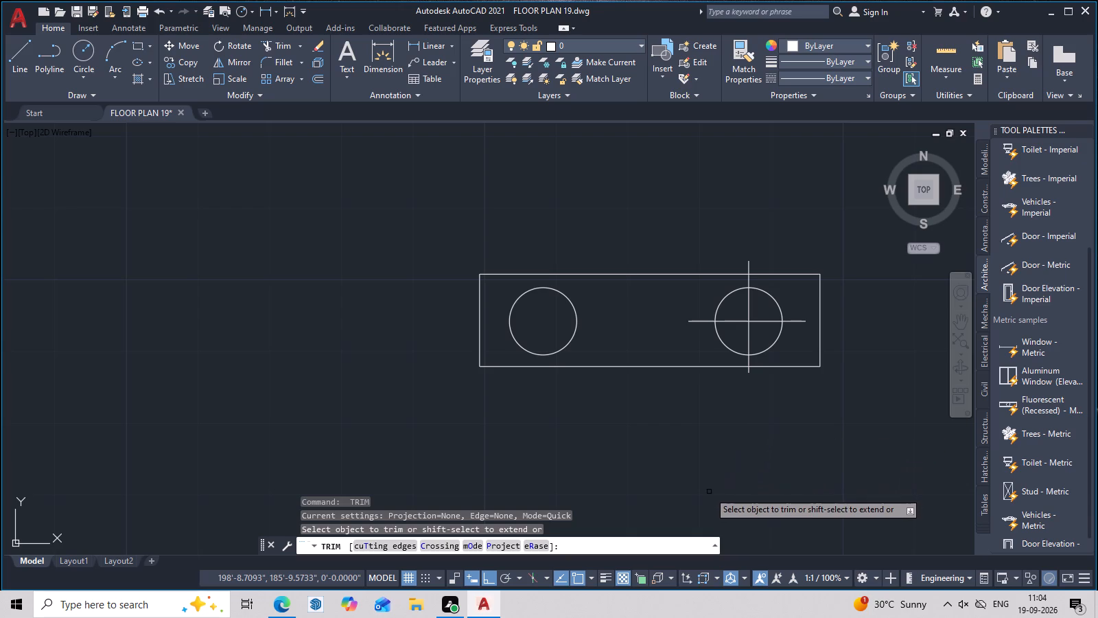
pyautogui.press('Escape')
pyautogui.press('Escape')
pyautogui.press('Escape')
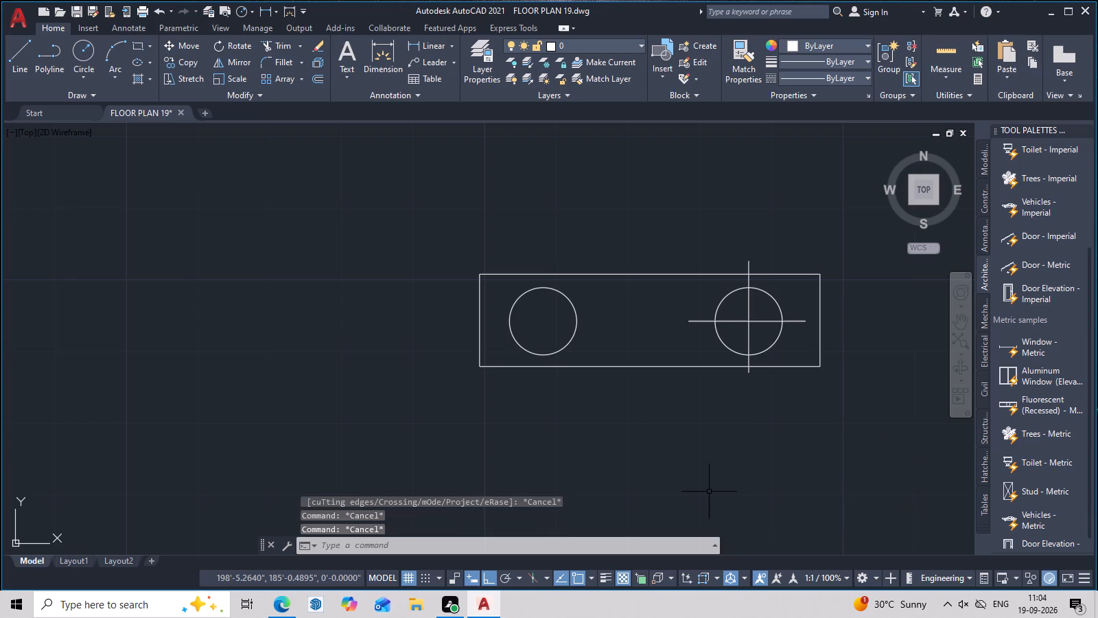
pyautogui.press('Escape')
# Copy the eastern circle's four cross-line segments from its center to the western circle's center.
pyautogui.scroll(3, 796, 333)
pyautogui.moveTo(638, 205); pyautogui.dragTo(666, 375)
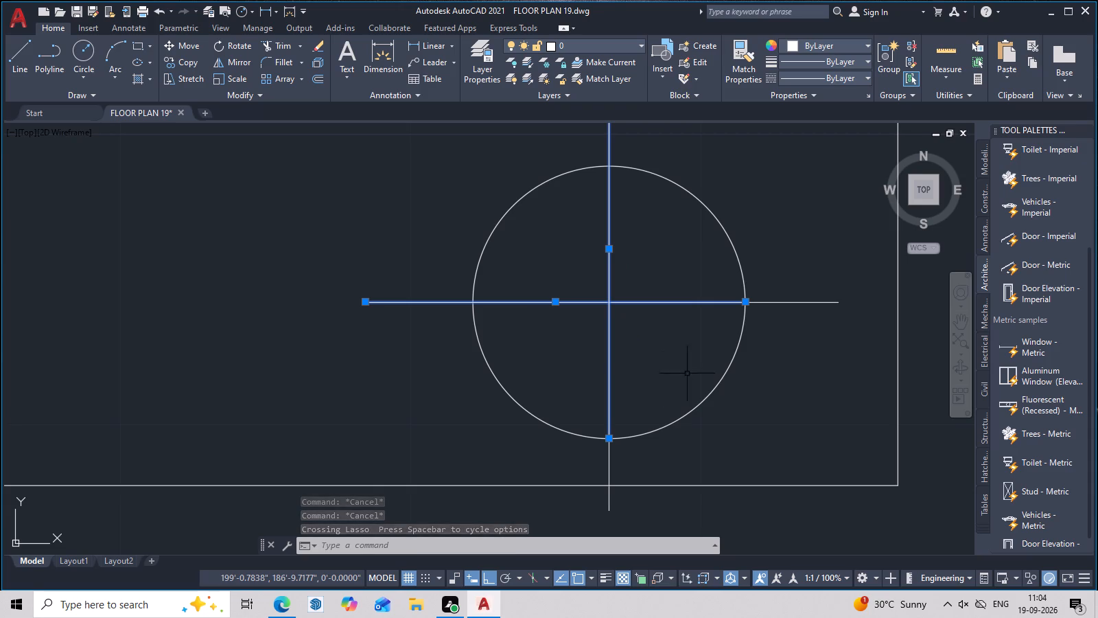
pyautogui.moveTo(826, 261); pyautogui.dragTo(797, 365)
pyautogui.moveTo(686, 458); pyautogui.dragTo(570, 468)
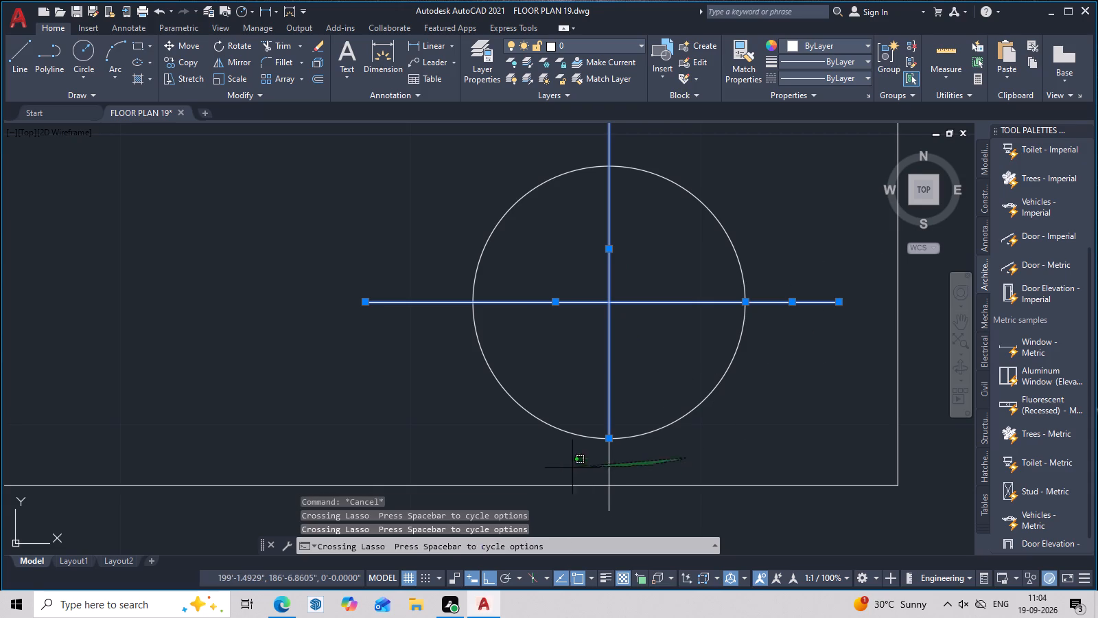
pyautogui.moveTo(570, 468); pyautogui.dragTo(563, 468)
pyautogui.write('CO')
pyautogui.press('space')
pyautogui.click(604, 301)
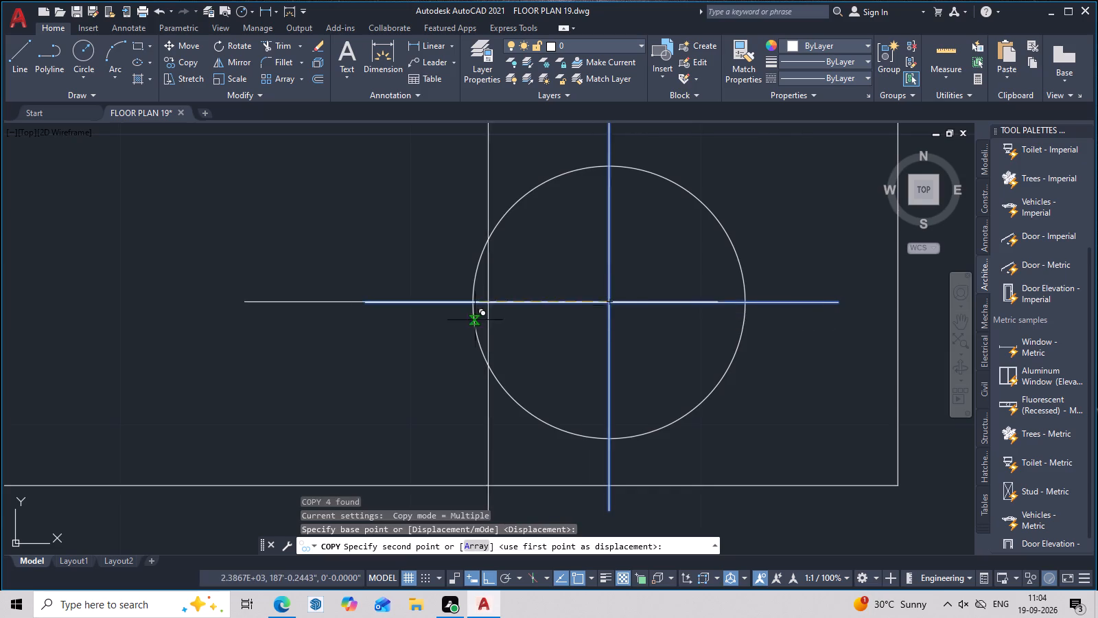
pyautogui.scroll(-2, 328, 323)
pyautogui.moveTo(343, 328); pyautogui.dragTo(692, 369, button='middle')
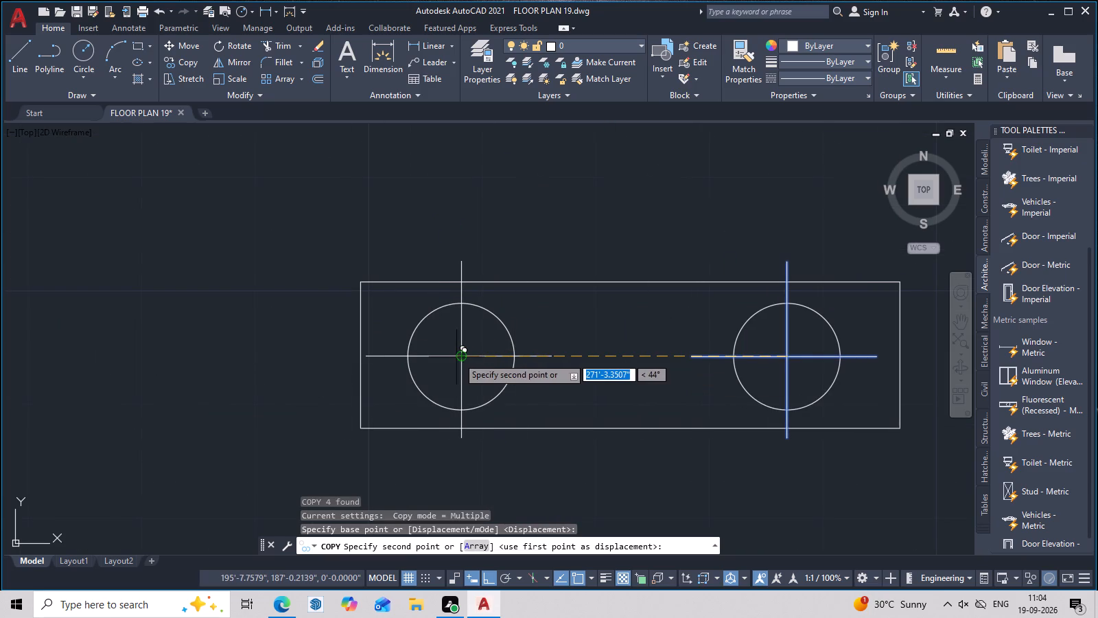
pyautogui.click(460, 358)
pyautogui.press('Escape')
# Explode the stove's outer rectangle into separate lines.
pyautogui.scroll(-2, 643, 388)
pyautogui.moveTo(643, 388); pyautogui.dragTo(657, 356, button='middle')
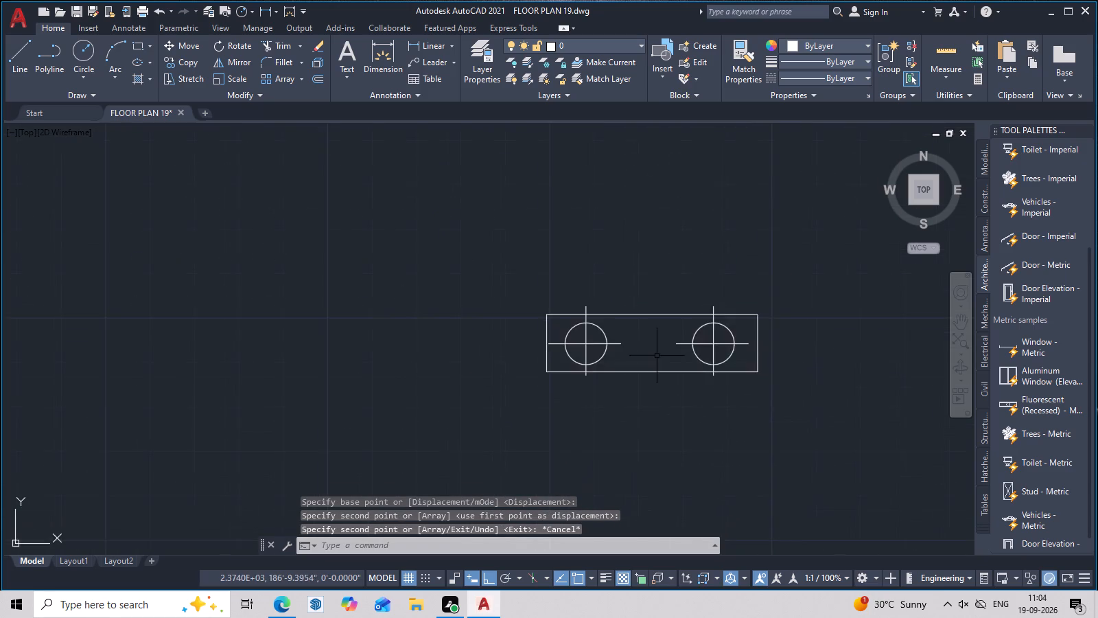
pyautogui.scroll(2, 657, 356)
pyautogui.scroll(-2, 657, 352)
pyautogui.moveTo(657, 352); pyautogui.dragTo(659, 372, button='middle')
pyautogui.scroll(2, 592, 363)
pyautogui.scroll(-2, 592, 363)
pyautogui.moveTo(609, 380); pyautogui.dragTo(622, 356, button='middle')
pyautogui.scroll(2, 623, 354)
pyautogui.moveTo(583, 353); pyautogui.dragTo(626, 374, button='middle')
pyautogui.moveTo(681, 363); pyautogui.dragTo(679, 389, button='middle')
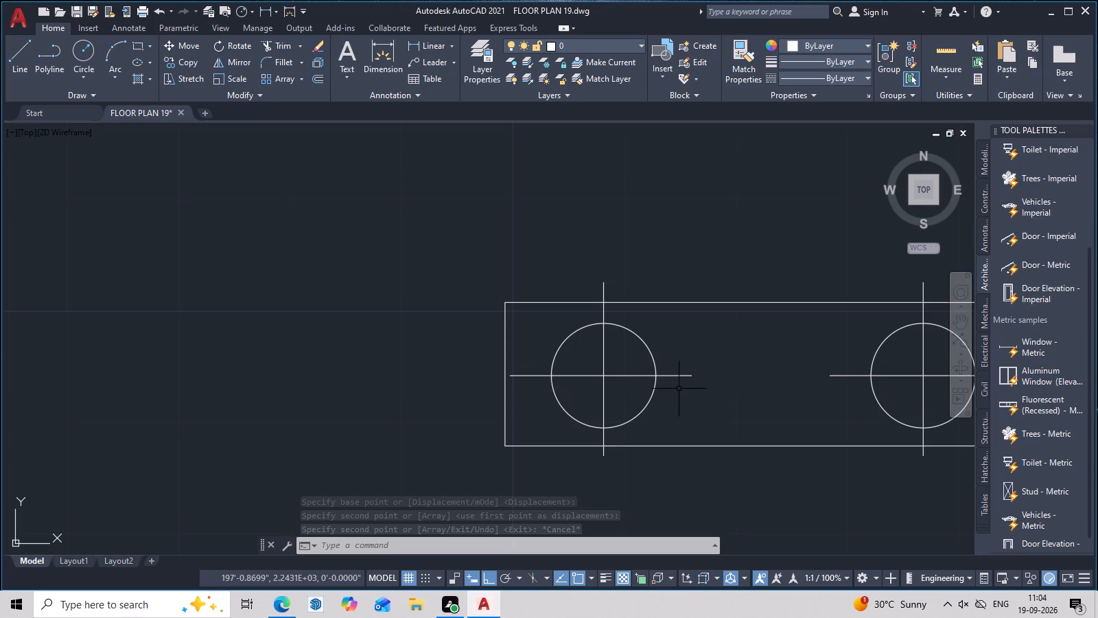
pyautogui.click(504, 352)
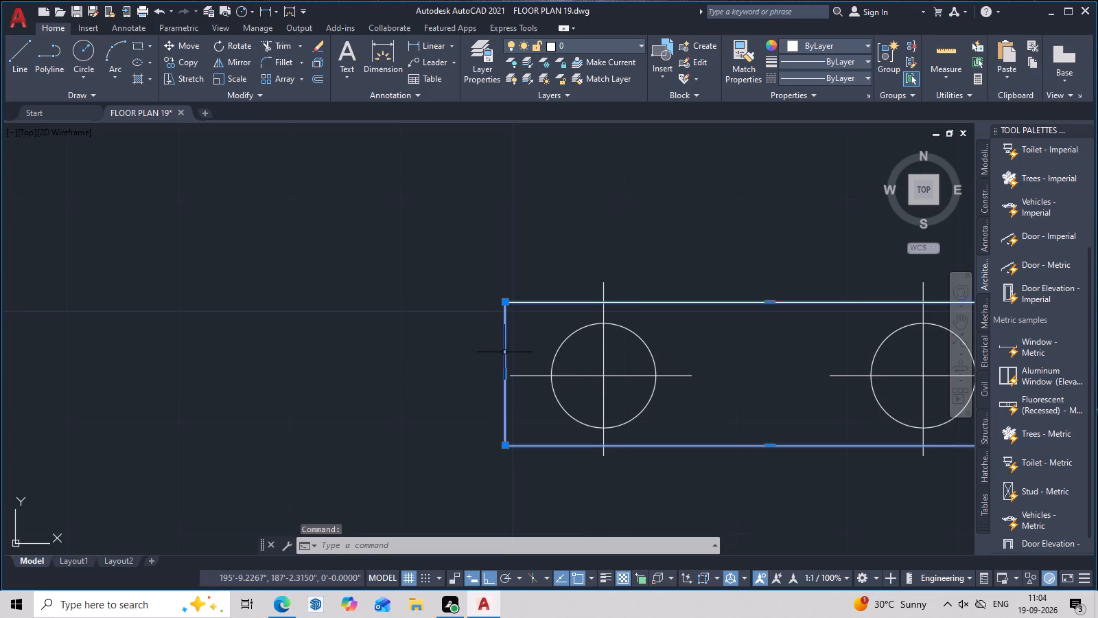
pyautogui.write('X')
pyautogui.press('space')
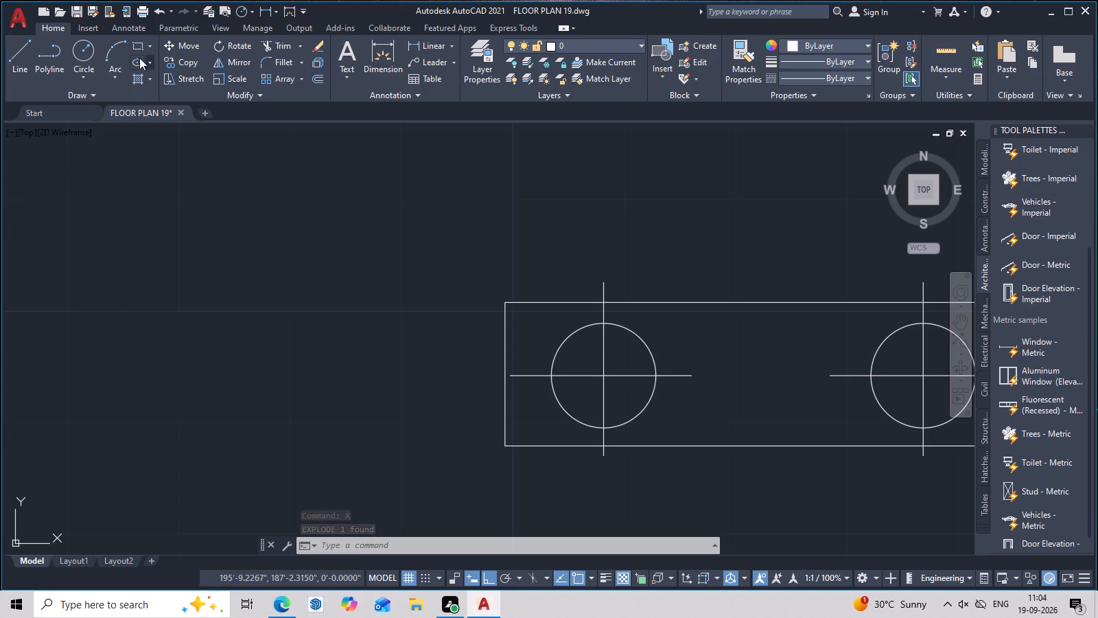
# Draw a Start, End, Direction arc across the rectangle's northwest corner, from the west edge to the north edge, bulging toward the western circle.
pyautogui.click(116, 83)
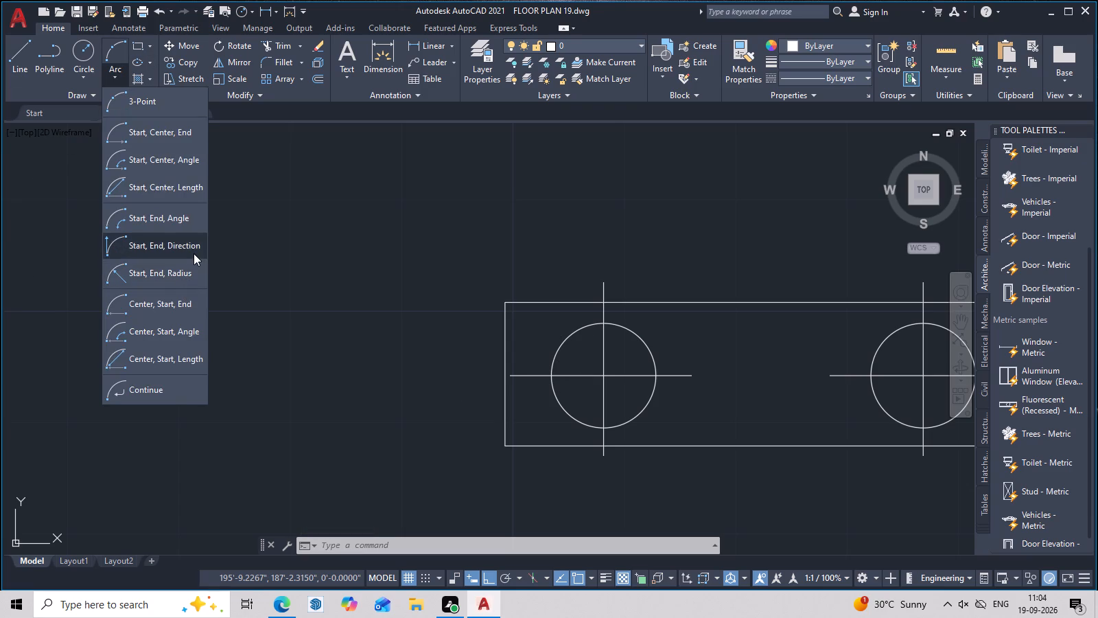
pyautogui.click(194, 253)
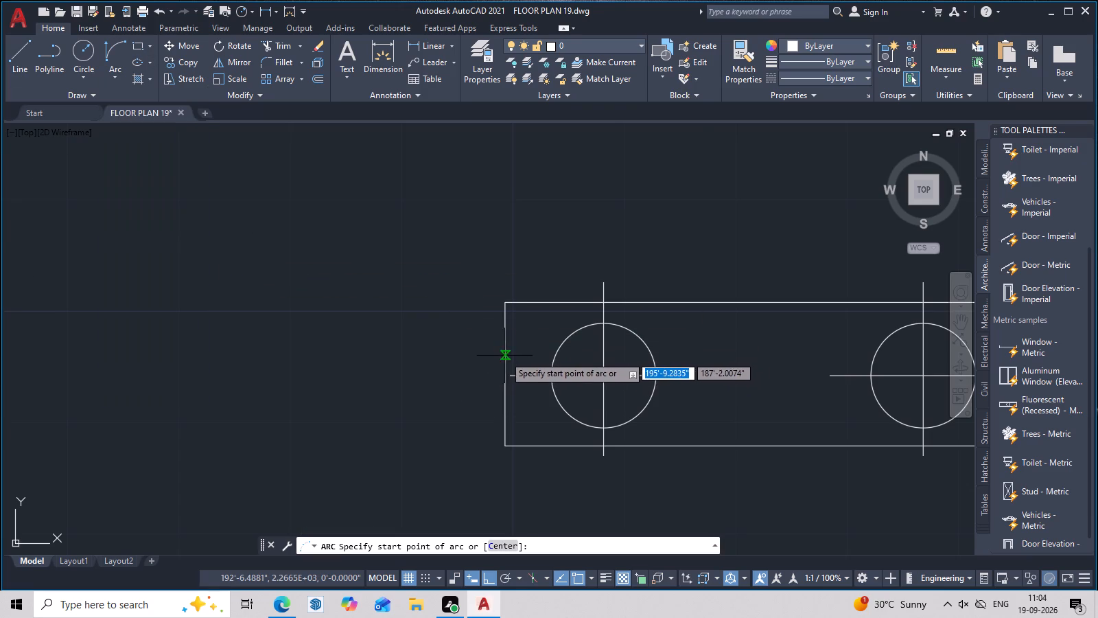
pyautogui.click(505, 356)
pyautogui.click(563, 305)
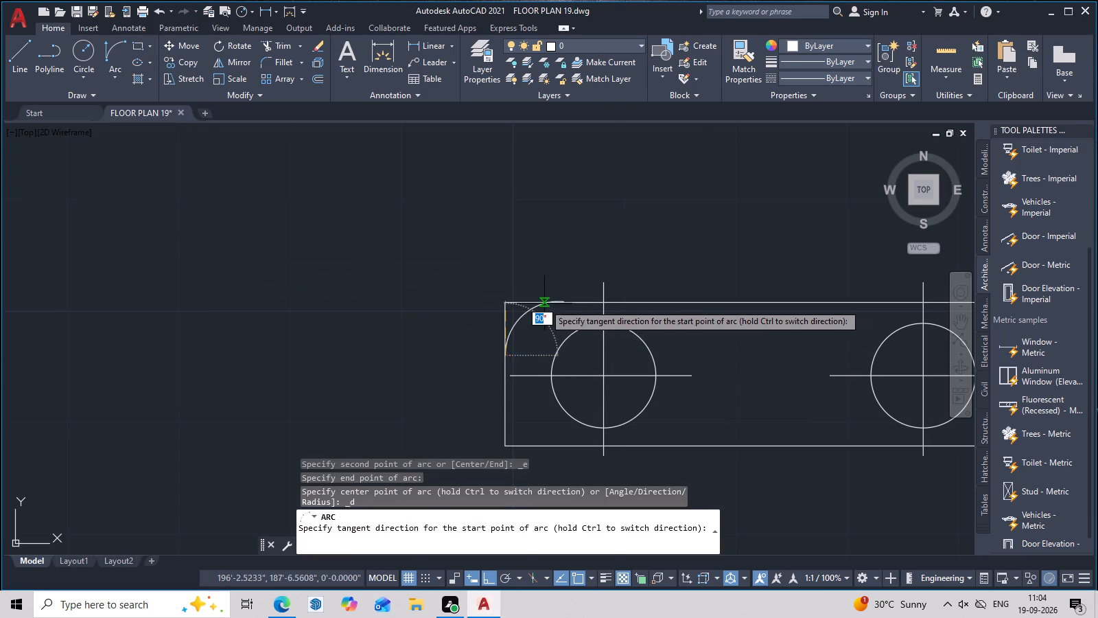
pyautogui.click(561, 312)
pyautogui.scroll(-1, 658, 337)
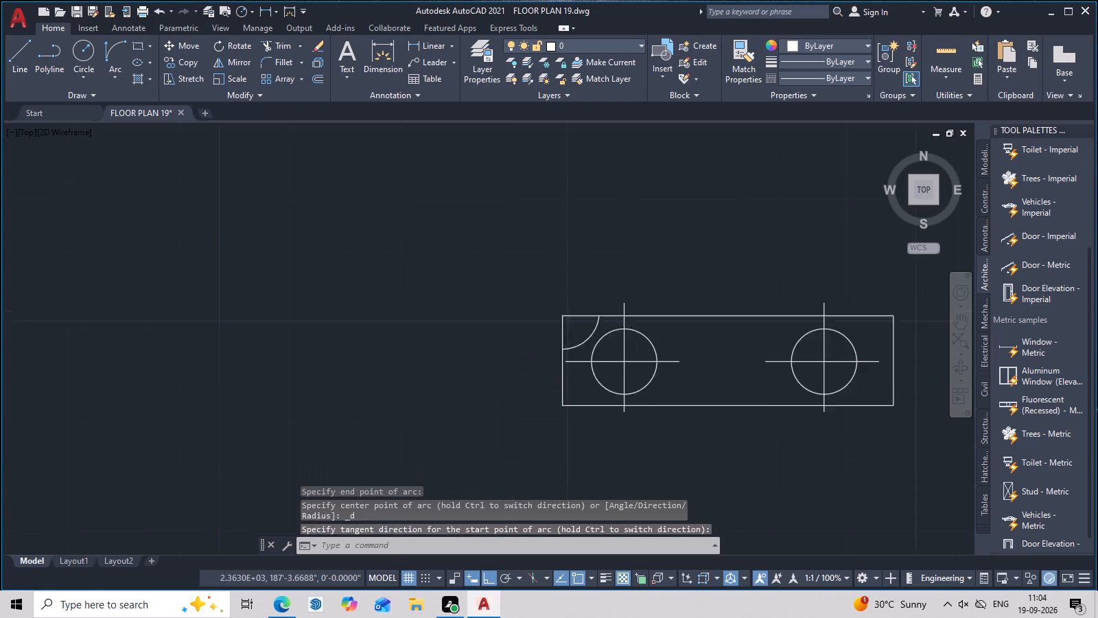
pyautogui.scroll(-1, 658, 337)
pyautogui.moveTo(727, 363); pyautogui.dragTo(583, 365, button='middle')
pyautogui.scroll(2, 705, 358)
pyautogui.moveTo(564, 337); pyautogui.dragTo(837, 371, button='middle')
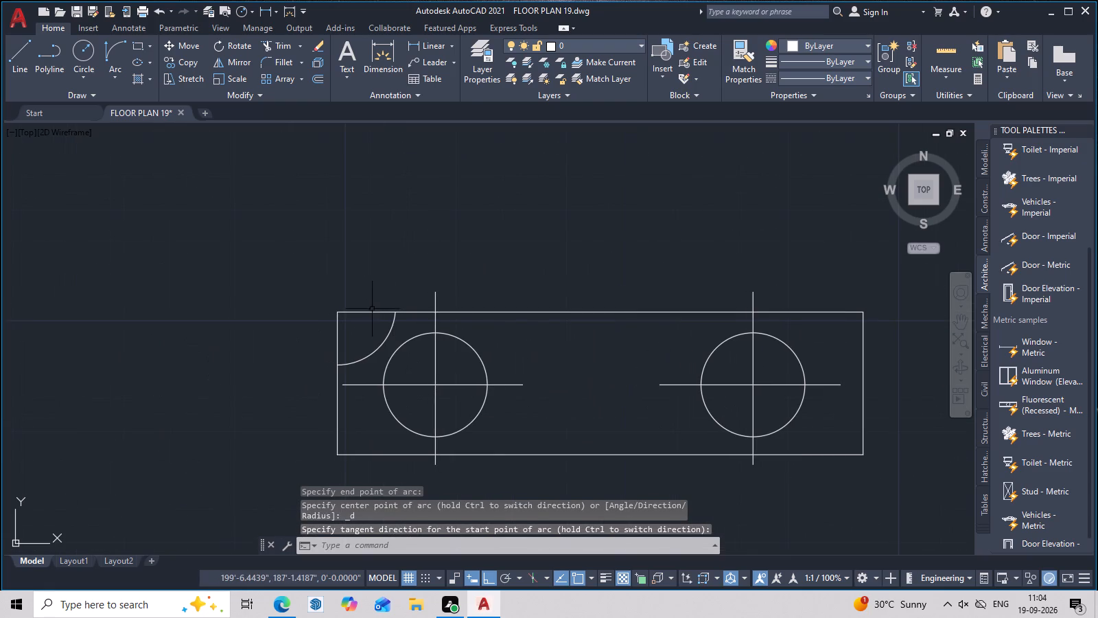
# Mirror the northwest corner arc about the stove's vertical centerline onto the northeast corner, keeping the original arc.
pyautogui.click(389, 332)
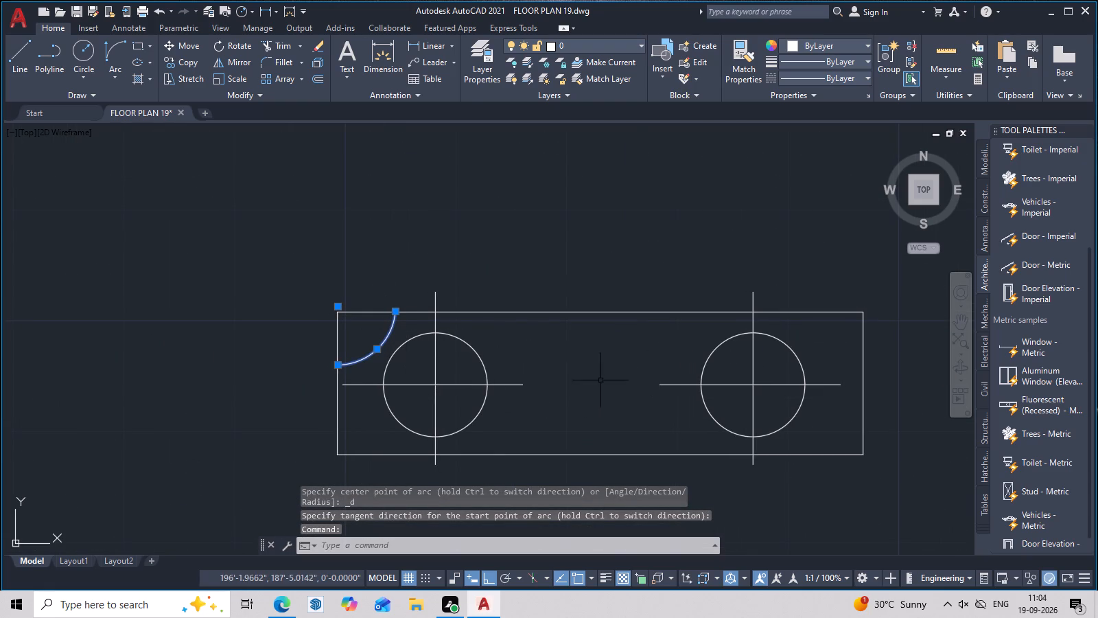
pyautogui.write('MI')
pyautogui.press('space')
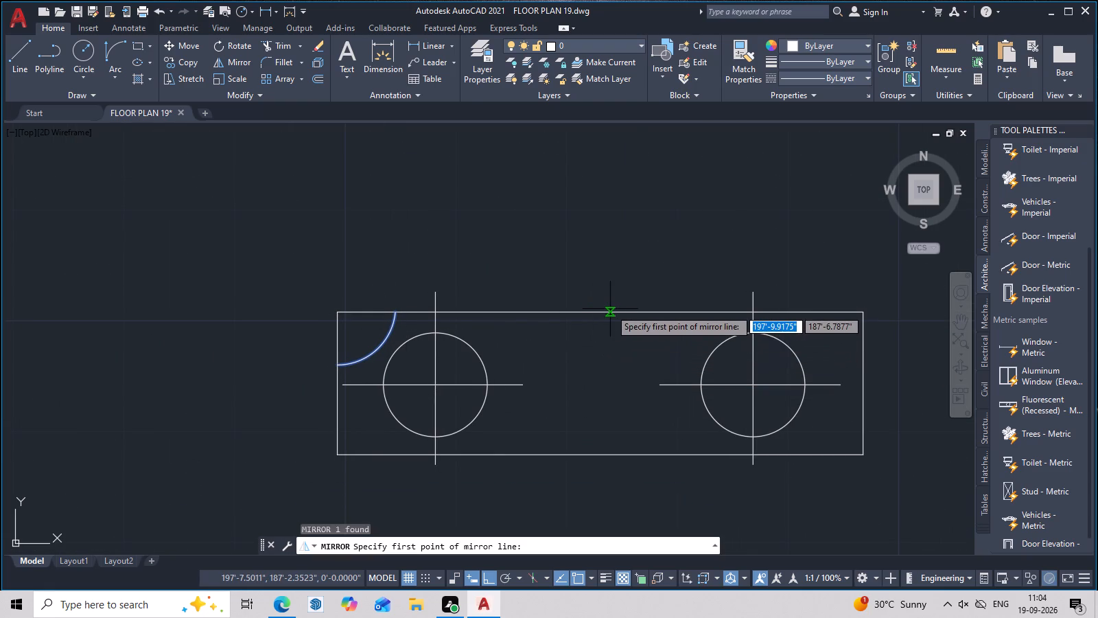
pyautogui.click(603, 312)
pyautogui.click(595, 387)
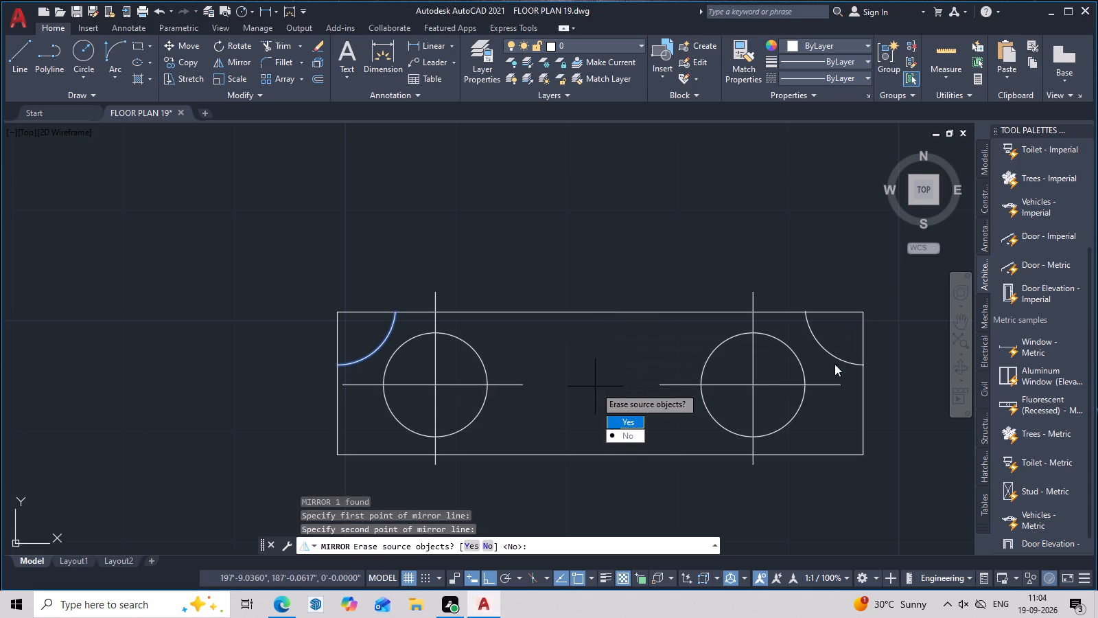
pyautogui.moveTo(611, 439); pyautogui.dragTo(595, 387)
# Trim the stove outline's north, east and west edges outside the two corner arcs to form concave corners.
pyautogui.moveTo(720, 376); pyautogui.dragTo(673, 384, button='middle')
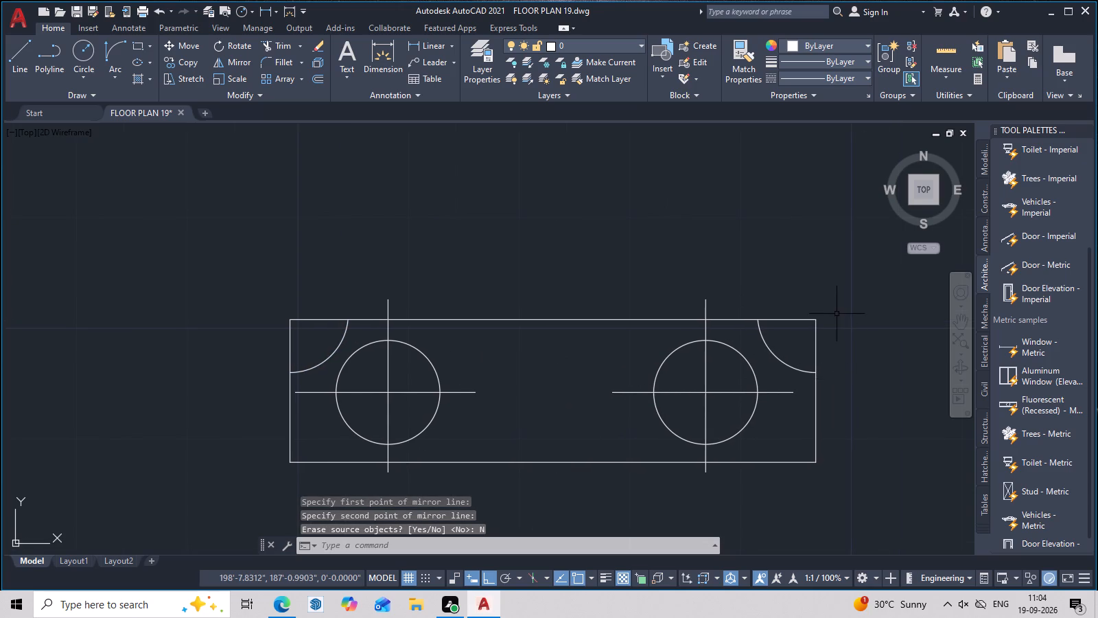
pyautogui.write('TR')
pyautogui.press('space')
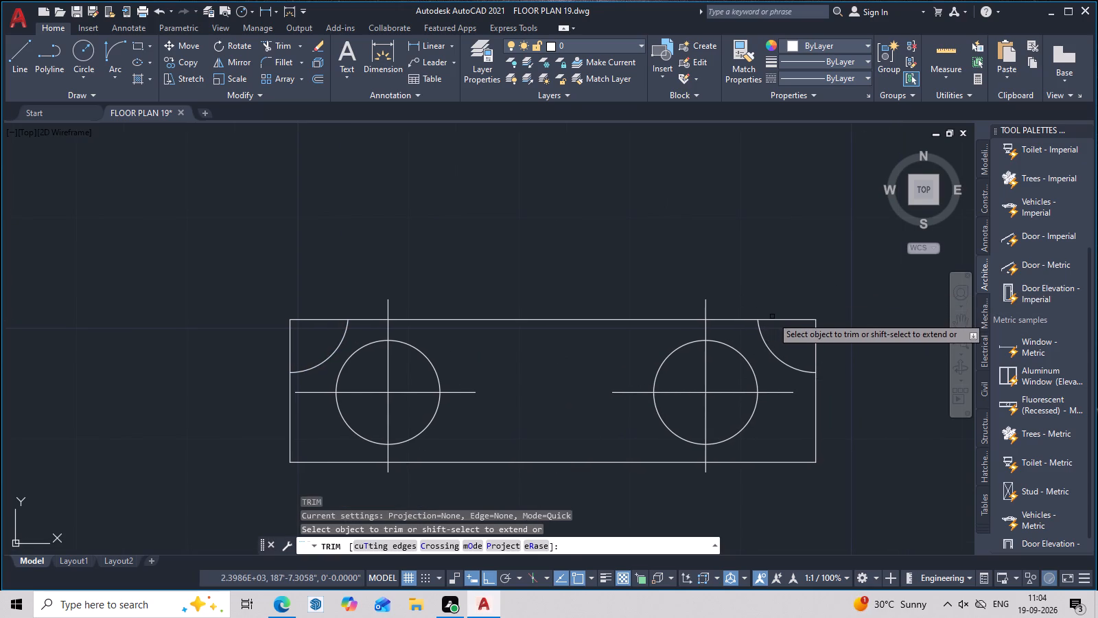
pyautogui.click(775, 321)
pyautogui.click(815, 341)
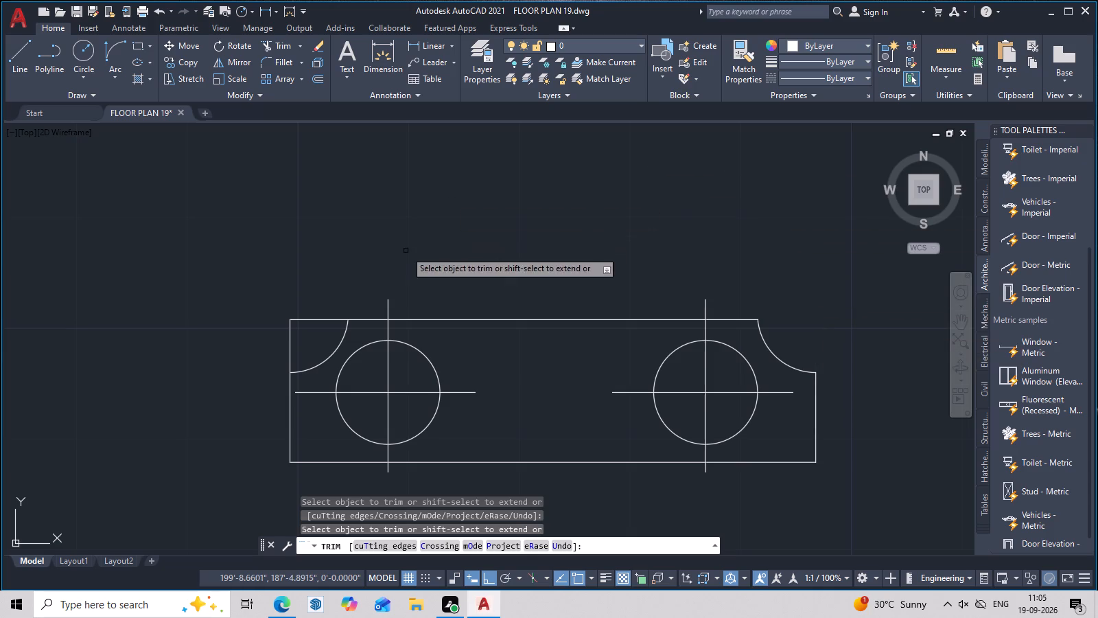
pyautogui.click(344, 319)
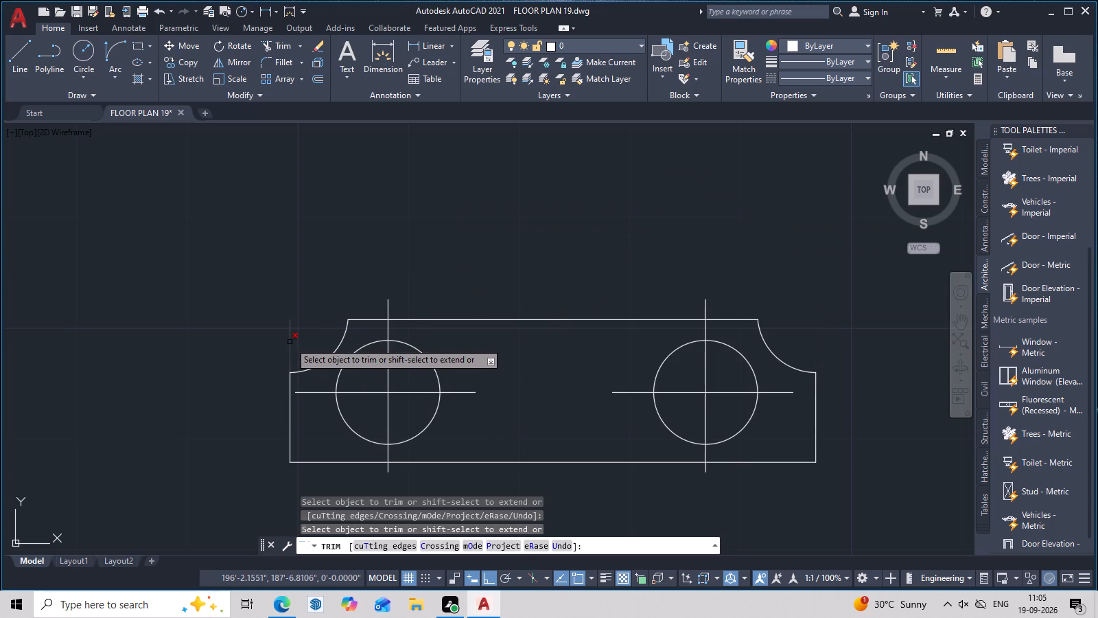
pyautogui.click(290, 342)
pyautogui.scroll(-2, 334, 314)
pyautogui.moveTo(606, 313); pyautogui.dragTo(758, 322, button='middle')
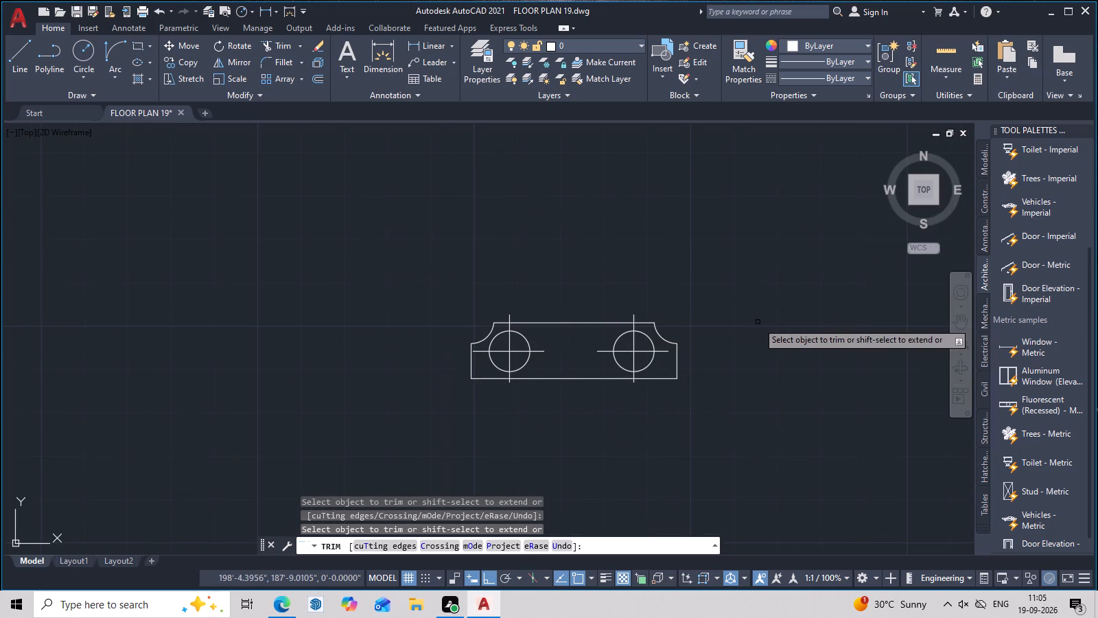
pyautogui.press('Escape')
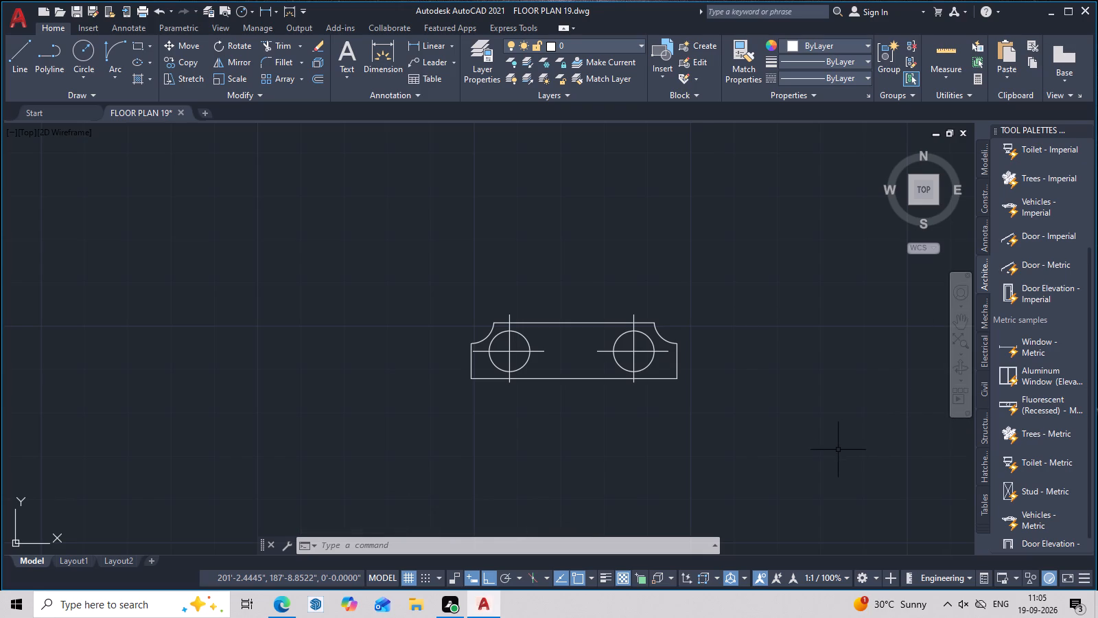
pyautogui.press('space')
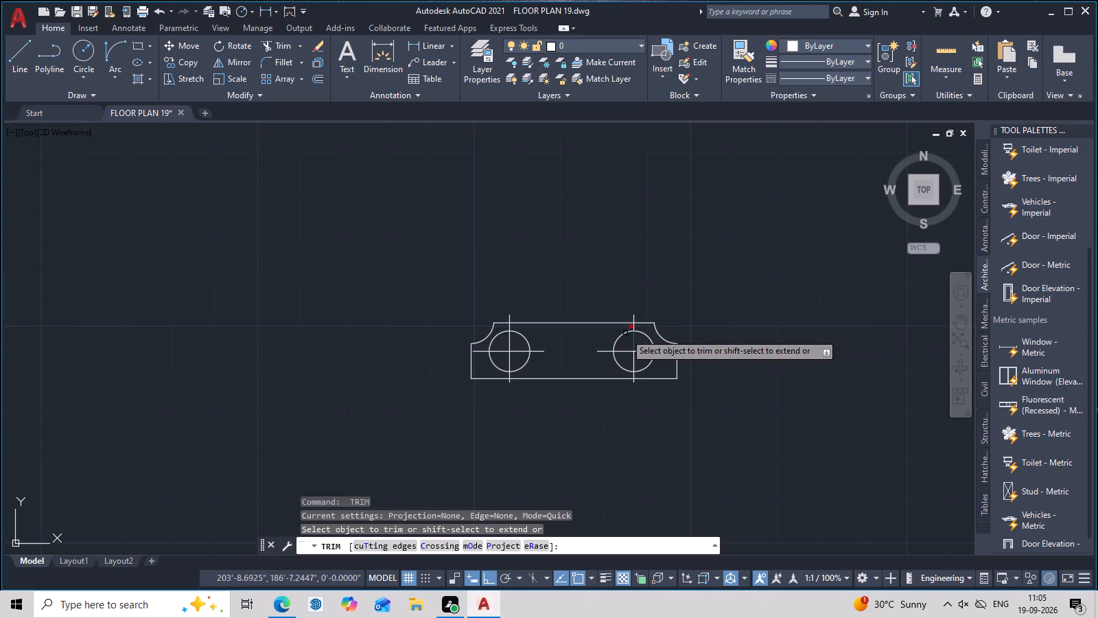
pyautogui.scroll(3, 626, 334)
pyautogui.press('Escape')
# Draw a circle of about 1.16" radius at the eastern burner's center and a slightly larger one at the western burner's center.
pyautogui.press('c')
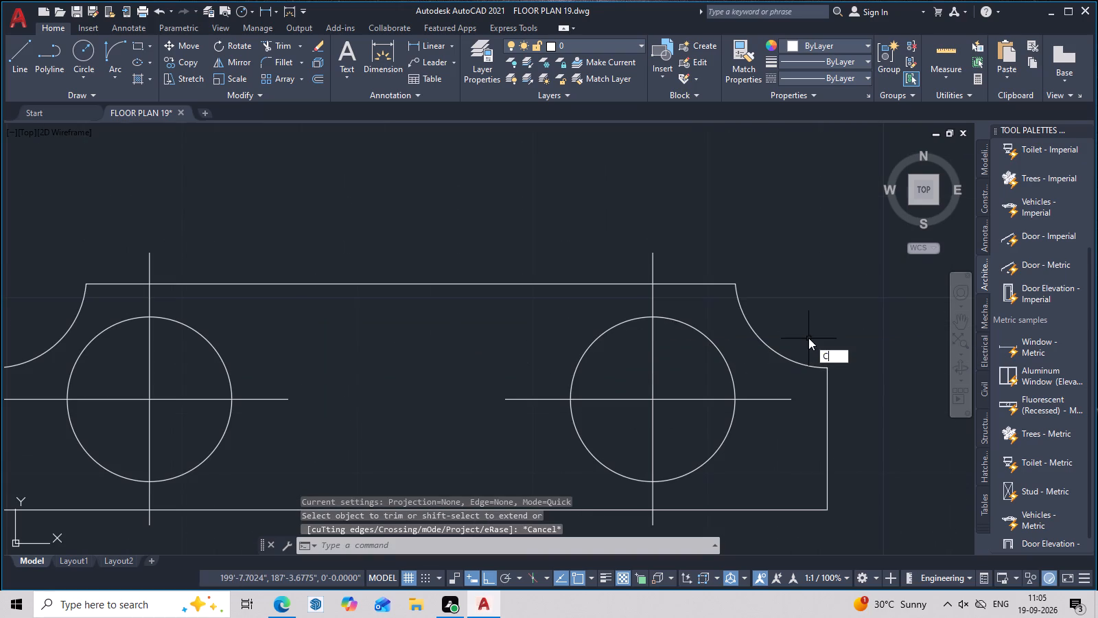
pyautogui.press('space')
pyautogui.click(654, 400)
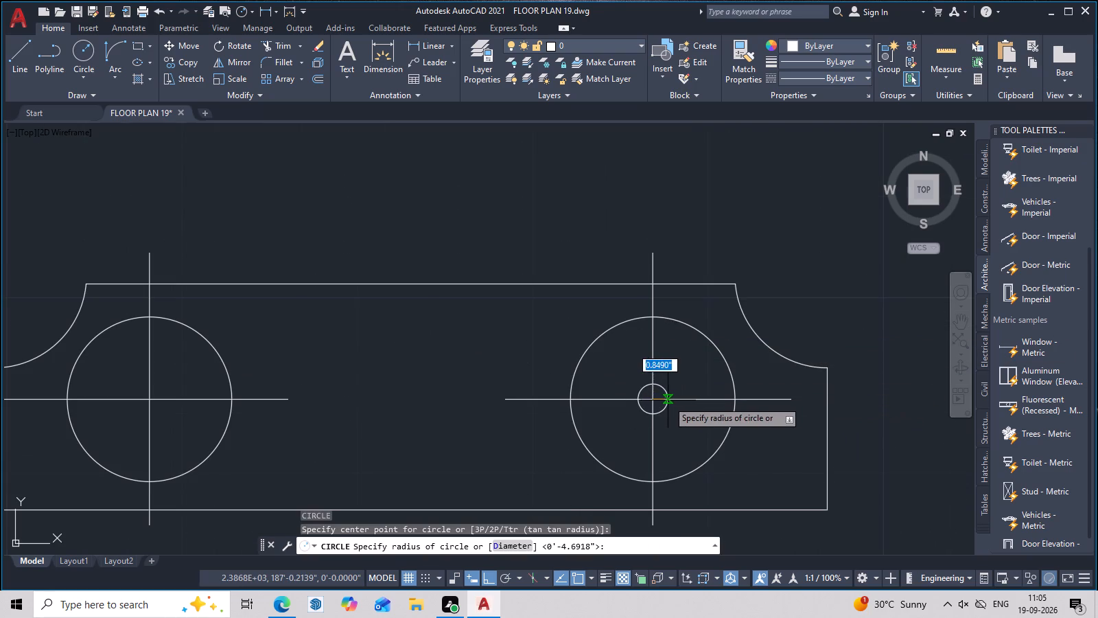
pyautogui.click(673, 400)
pyautogui.moveTo(389, 390); pyautogui.dragTo(679, 403, button='middle')
pyautogui.press('space')
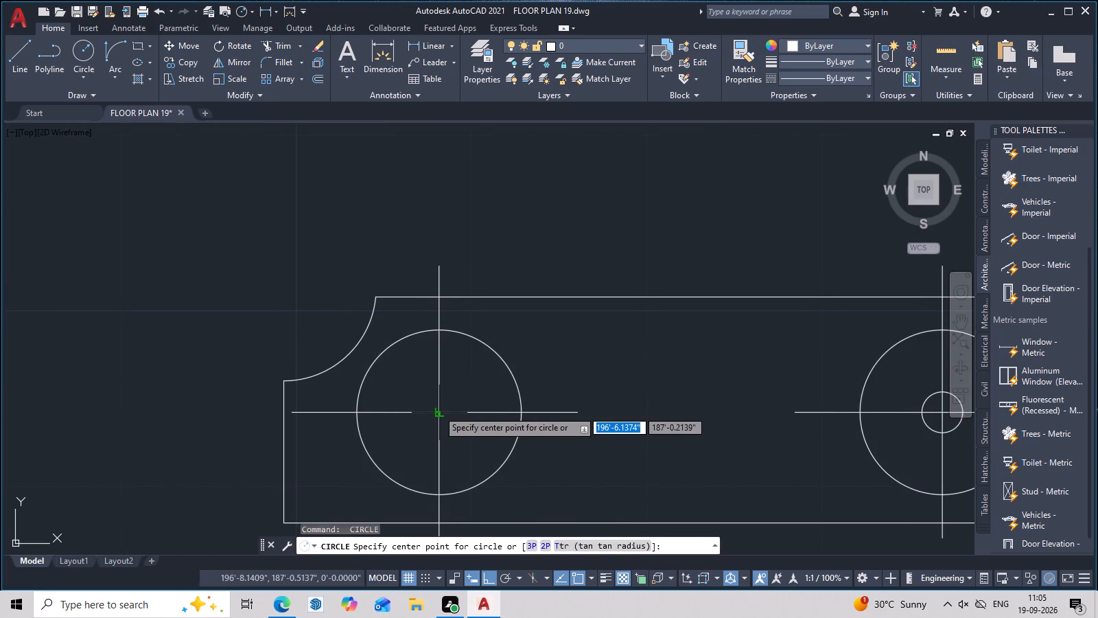
pyautogui.click(436, 413)
pyautogui.click(462, 410)
pyautogui.moveTo(569, 426); pyautogui.dragTo(581, 411, button='middle')
pyautogui.press('Escape')
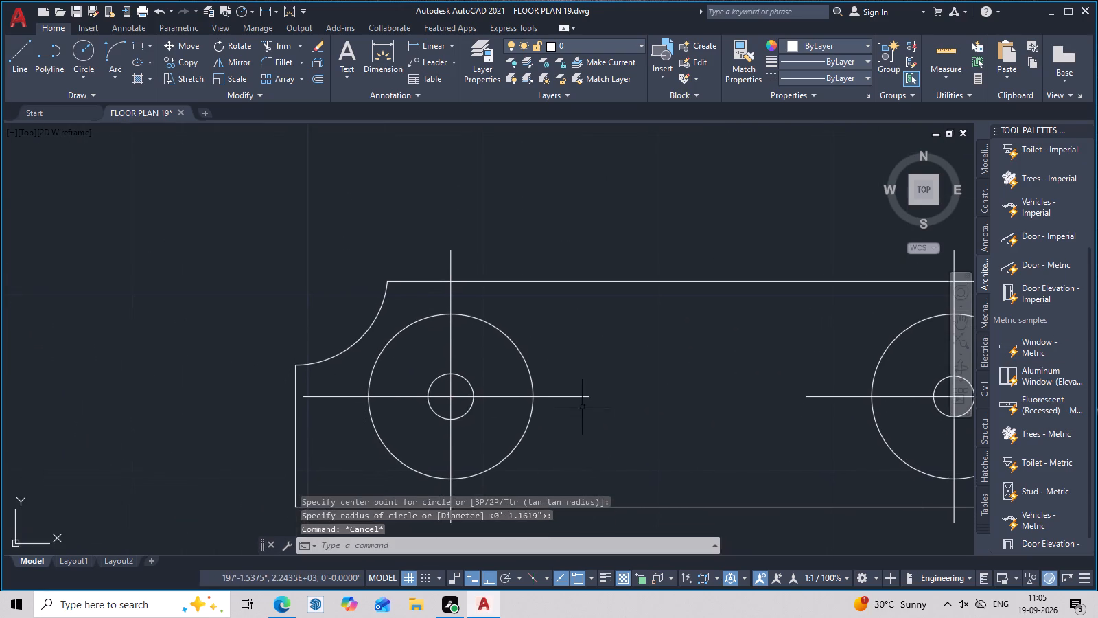
# Trim away the cross-line portions inside the western burner's small inner circle.
pyautogui.moveTo(665, 420); pyautogui.dragTo(556, 424, button='middle')
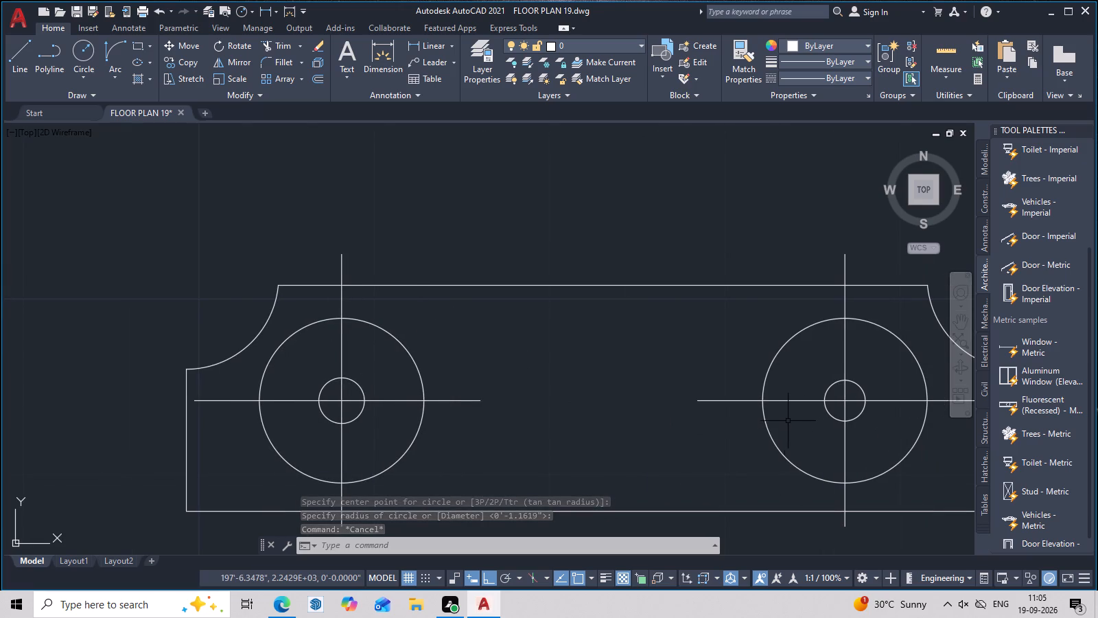
pyautogui.write('TR')
pyautogui.press('space')
pyautogui.scroll(2, 352, 411)
pyautogui.moveTo(351, 409); pyautogui.dragTo(499, 374, button='middle')
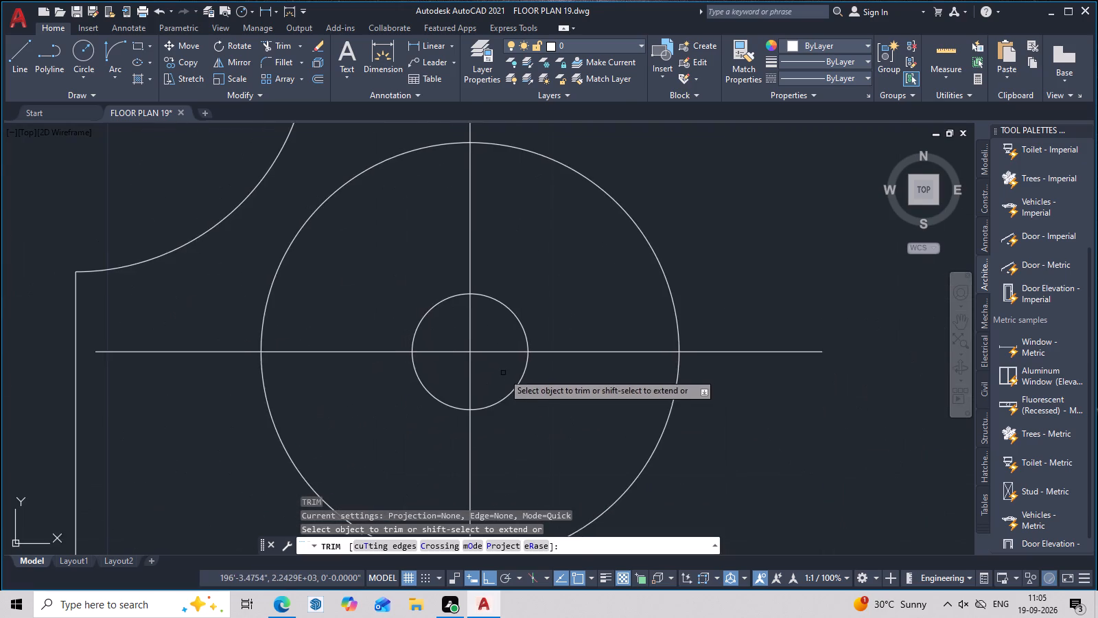
pyautogui.scroll(2, 504, 372)
pyautogui.moveTo(375, 253); pyautogui.dragTo(384, 287)
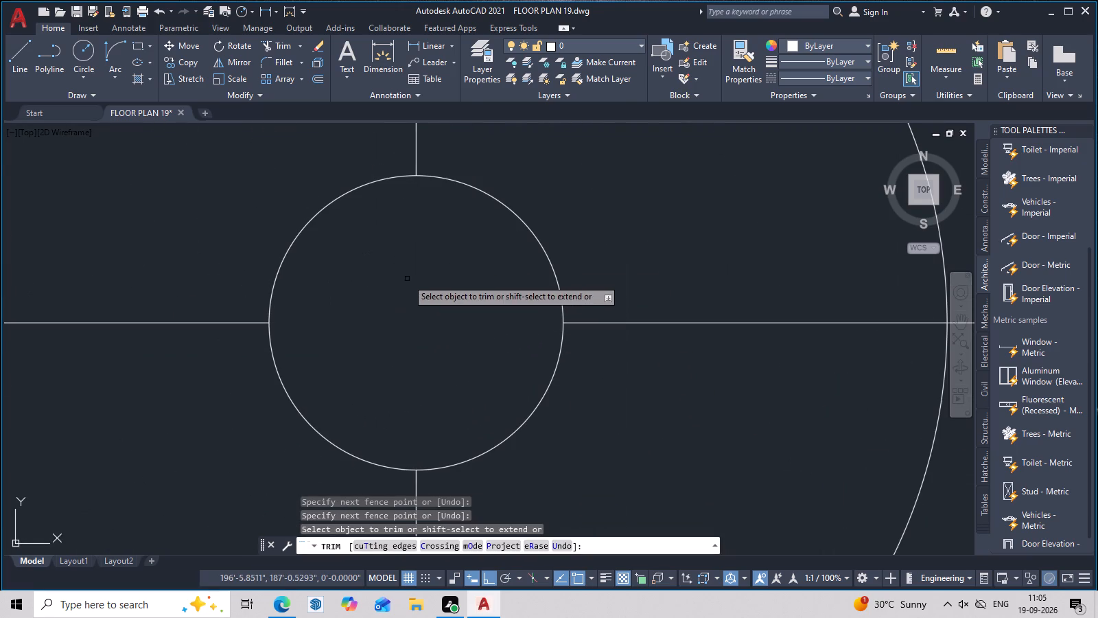
# Trim away all four cross-line portions inside the eastern burner's small inner circle.
pyautogui.scroll(-6, 415, 284)
pyautogui.moveTo(590, 341); pyautogui.dragTo(559, 388, button='middle')
pyautogui.scroll(3, 585, 336)
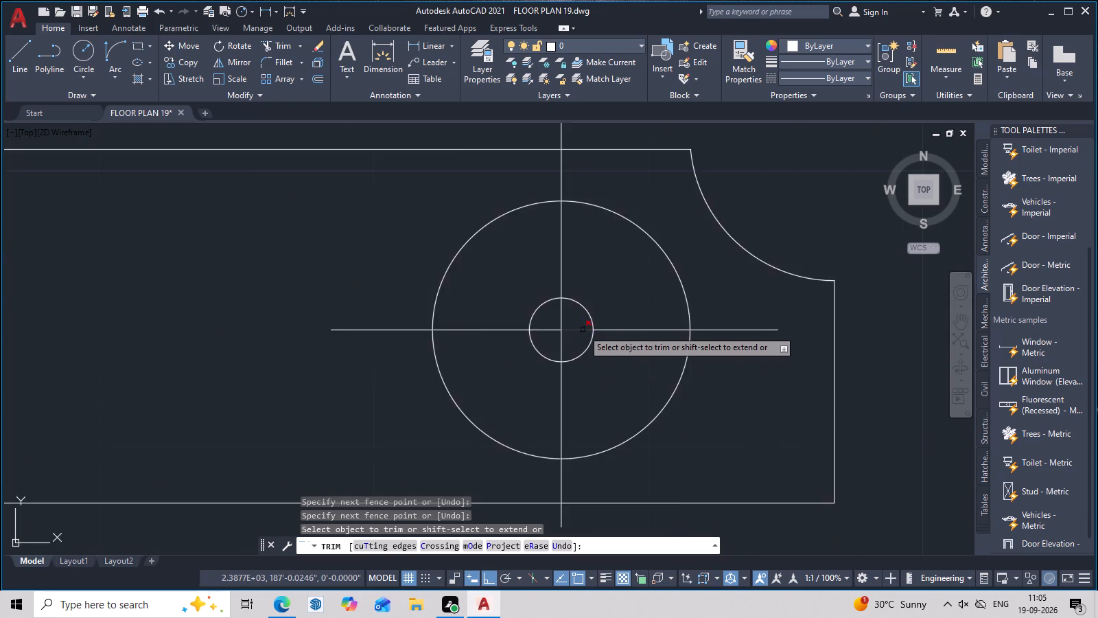
pyautogui.scroll(3, 568, 330)
pyautogui.moveTo(506, 279); pyautogui.dragTo(517, 410)
pyautogui.moveTo(571, 285); pyautogui.dragTo(509, 363)
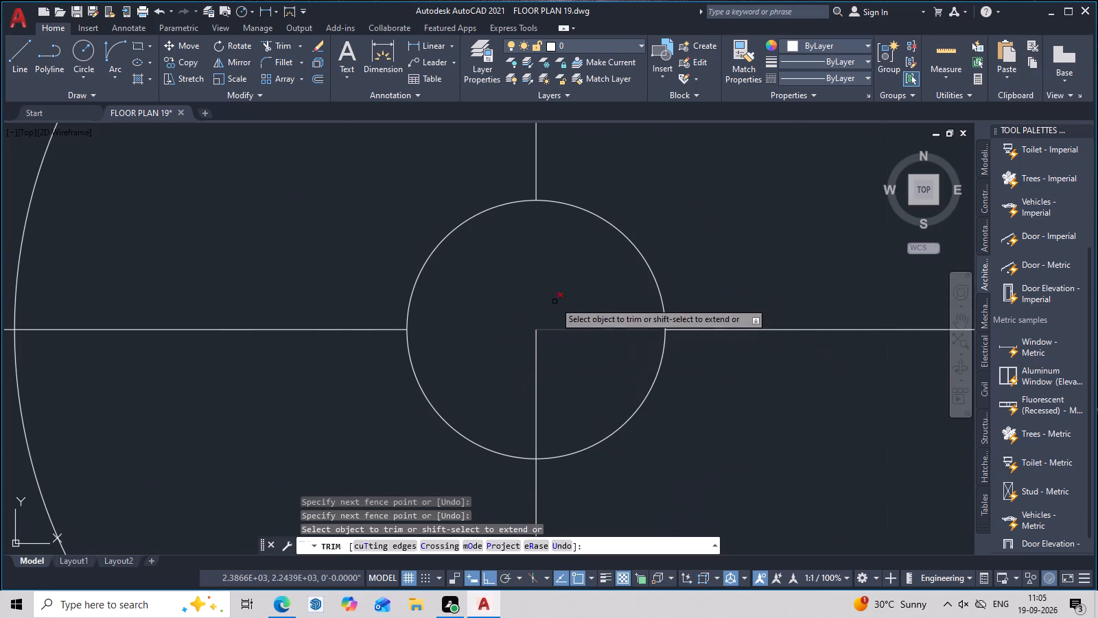
pyautogui.moveTo(533, 345); pyautogui.dragTo(522, 388)
pyautogui.moveTo(554, 356); pyautogui.dragTo(533, 387)
pyautogui.moveTo(605, 306); pyautogui.dragTo(544, 376)
pyautogui.scroll(-5, 542, 325)
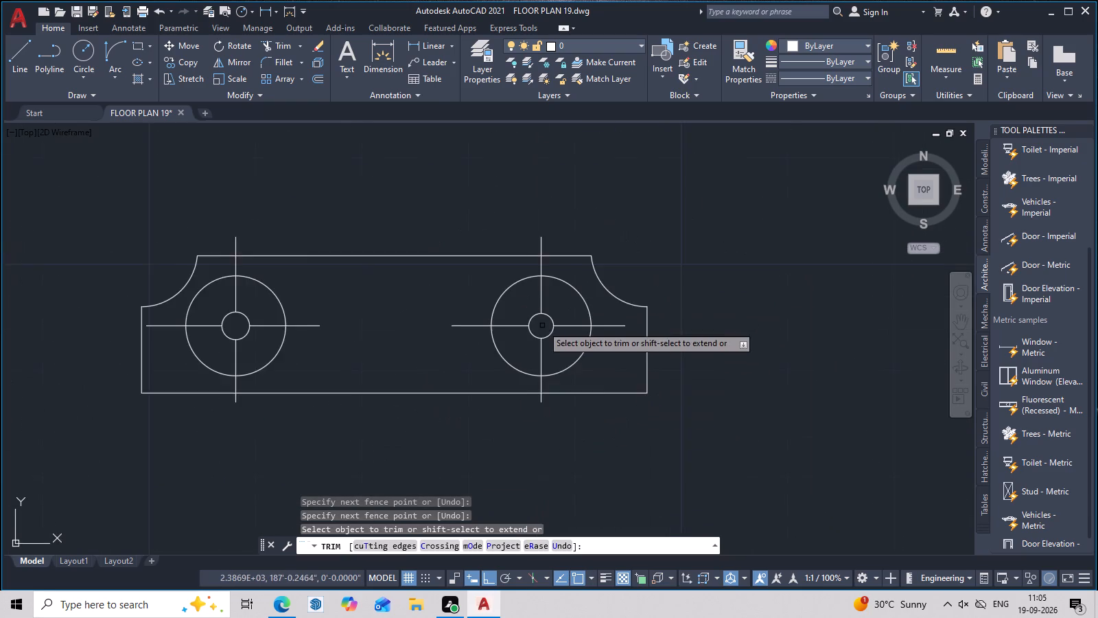
pyautogui.moveTo(542, 325); pyautogui.dragTo(607, 326, button='middle')
pyautogui.press('Escape')
# Fill both burners' small inner circles with a Solid hatch in ByLayer color.
pyautogui.write('H')
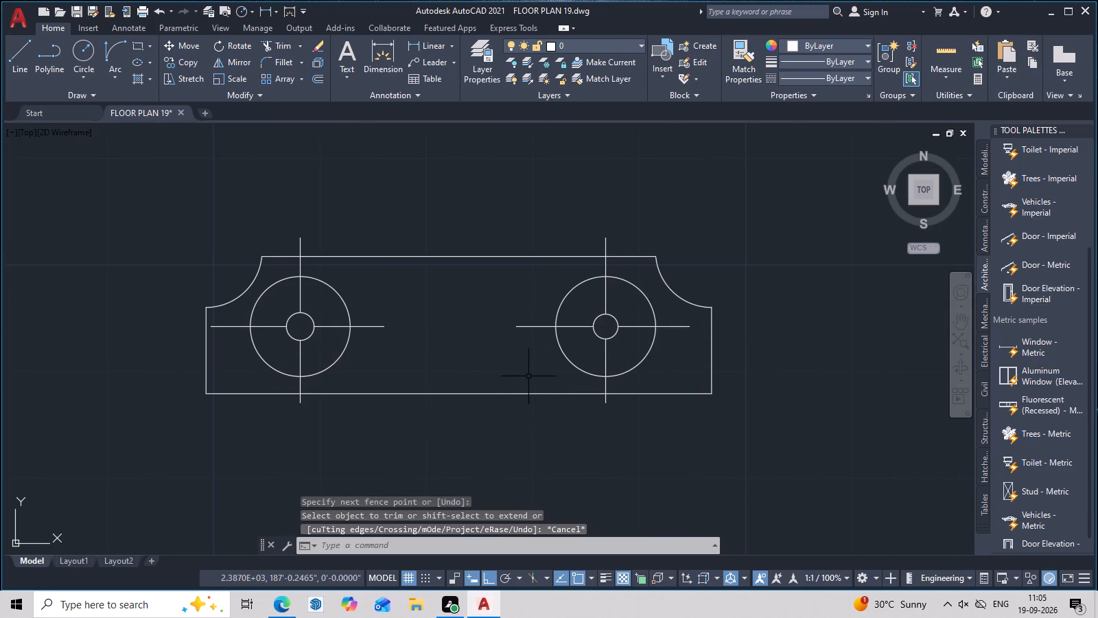
pyautogui.press('space')
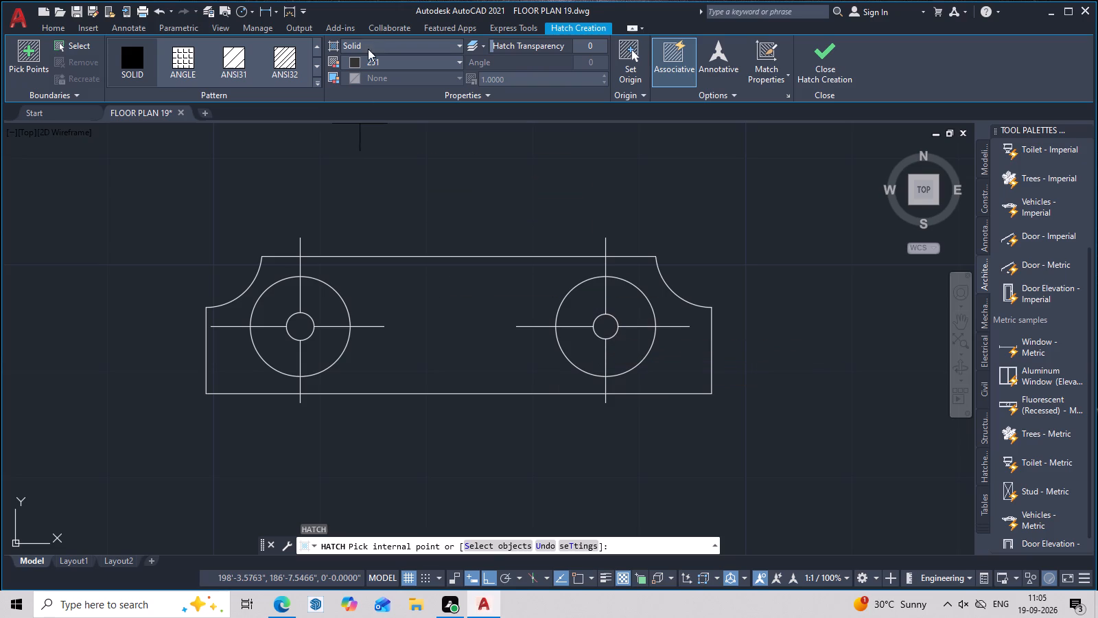
pyautogui.click(367, 64)
pyautogui.click(355, 80)
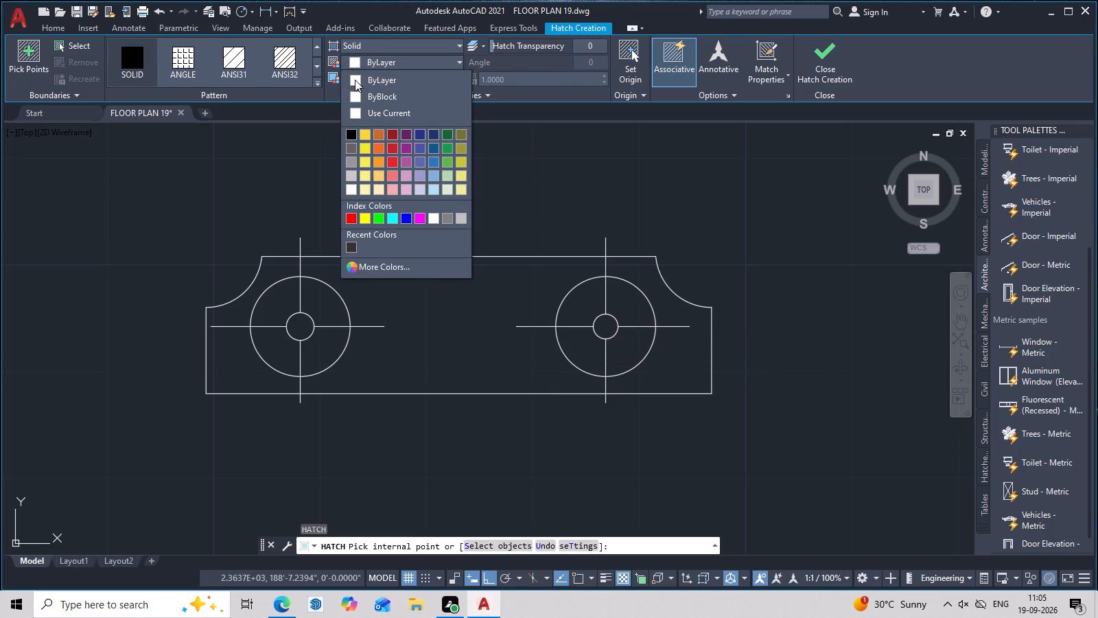
pyautogui.click(602, 323)
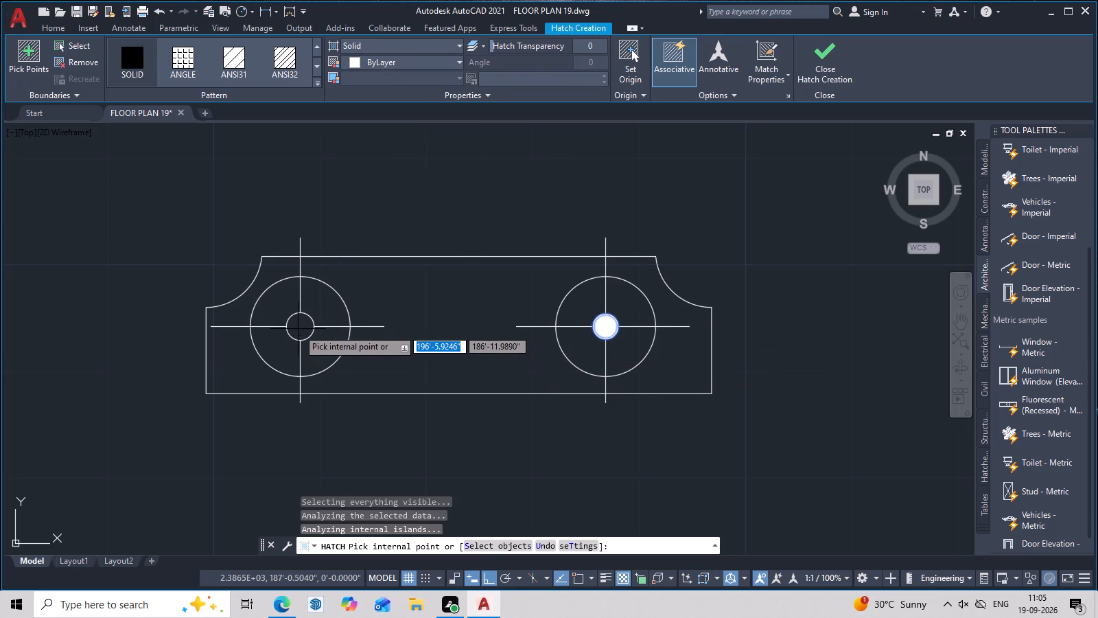
pyautogui.click(298, 329)
pyautogui.press('Escape')
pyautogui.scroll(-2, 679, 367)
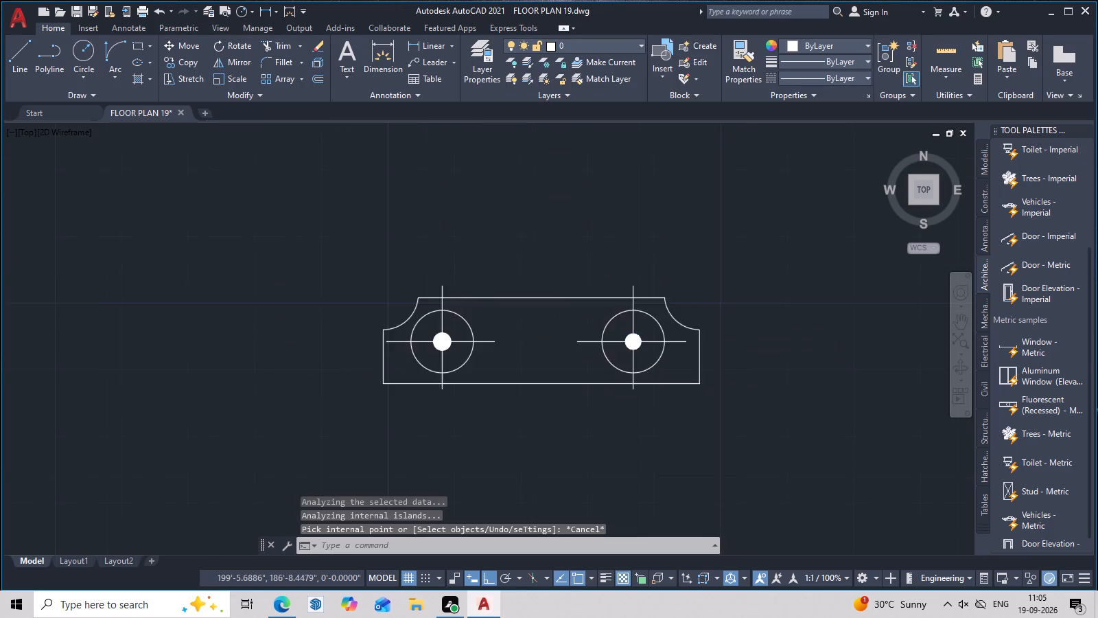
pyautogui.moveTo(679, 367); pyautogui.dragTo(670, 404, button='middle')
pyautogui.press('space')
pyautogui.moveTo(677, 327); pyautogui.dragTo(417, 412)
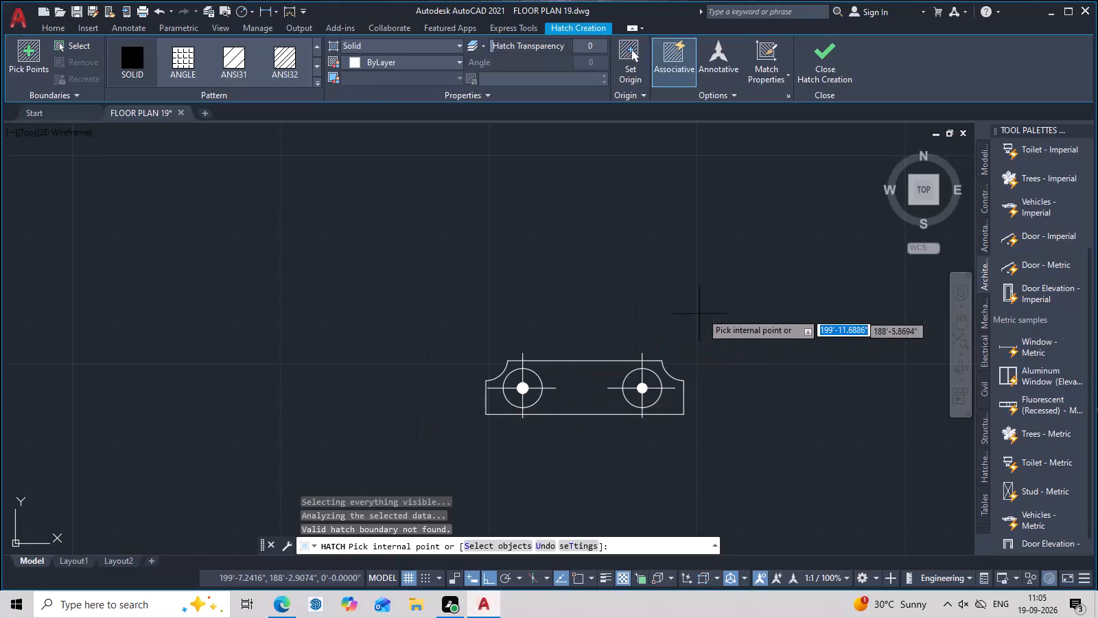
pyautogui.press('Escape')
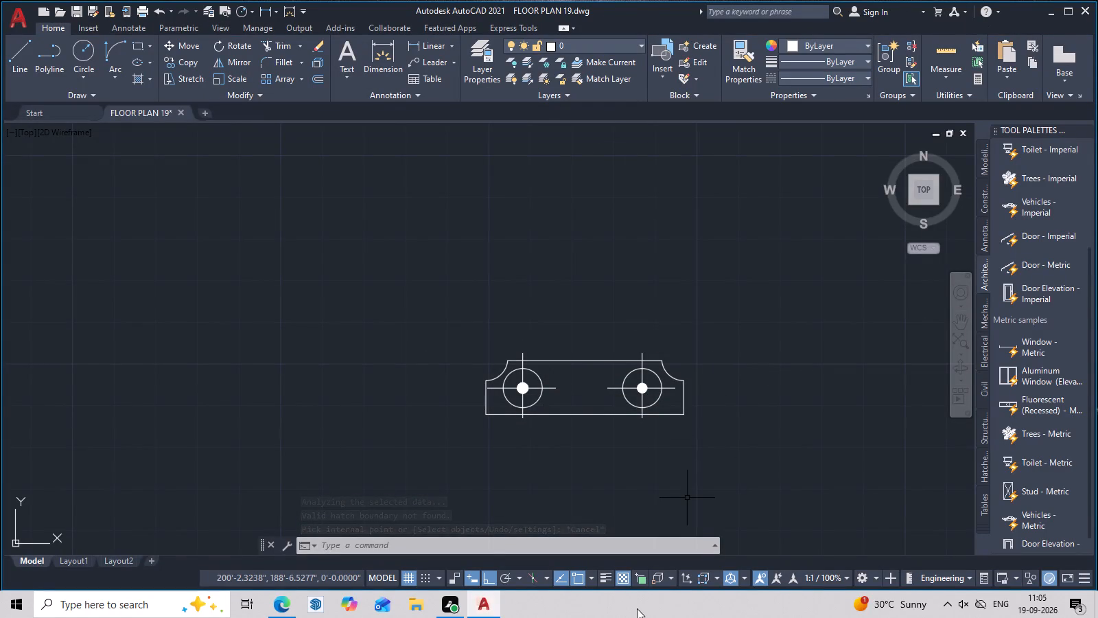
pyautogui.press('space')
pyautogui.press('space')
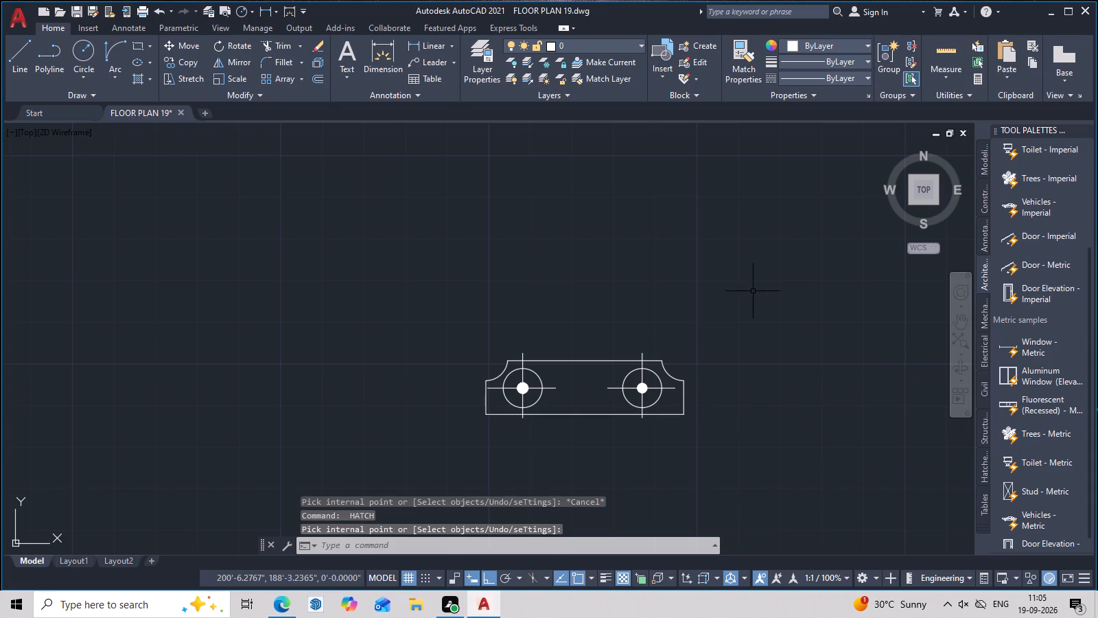
# Group all the stove's linework and hatches into a single unnamed group.
pyautogui.moveTo(748, 290); pyautogui.dragTo(790, 481)
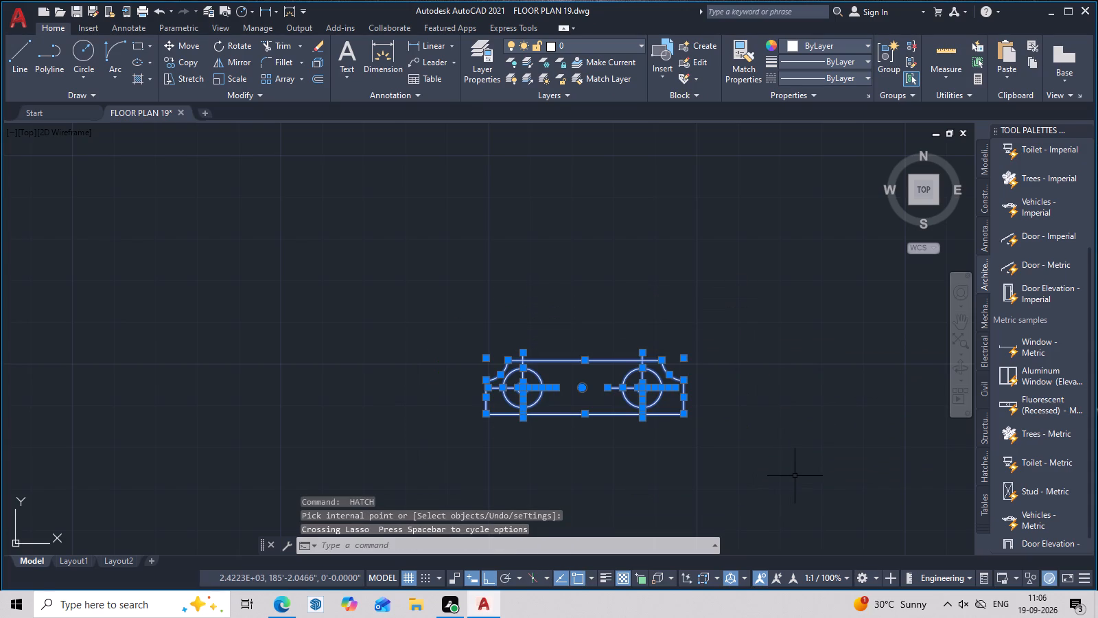
pyautogui.write('G')
pyautogui.press('space')
# Move the grouped stove from outside the plan onto the kitchen's north counter, with Ortho off.
pyautogui.moveTo(700, 317); pyautogui.dragTo(403, 471)
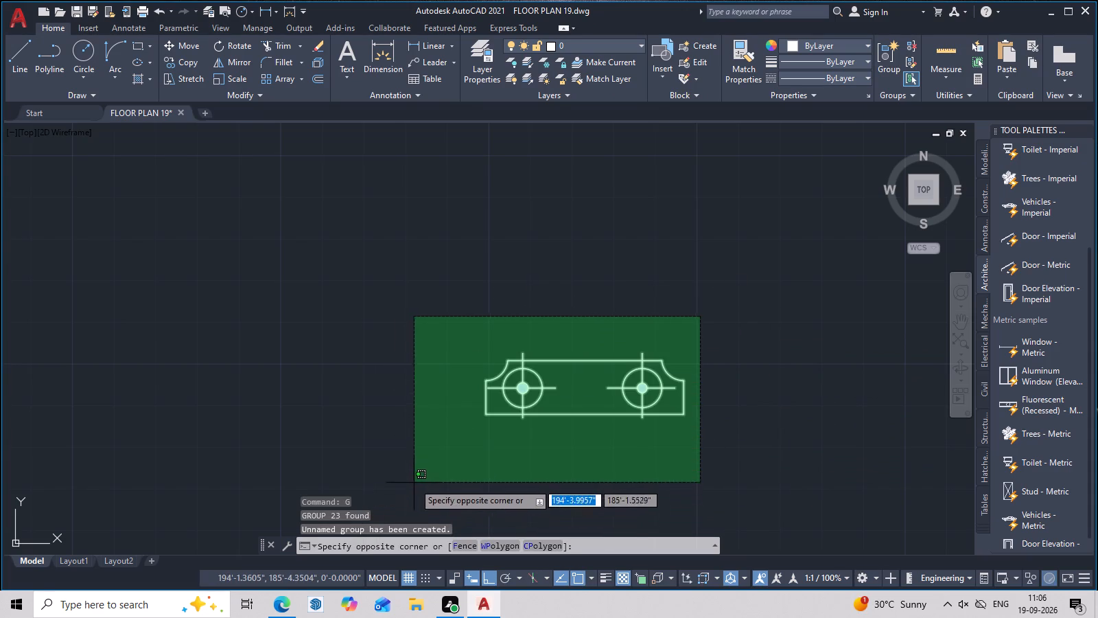
pyautogui.click(444, 446)
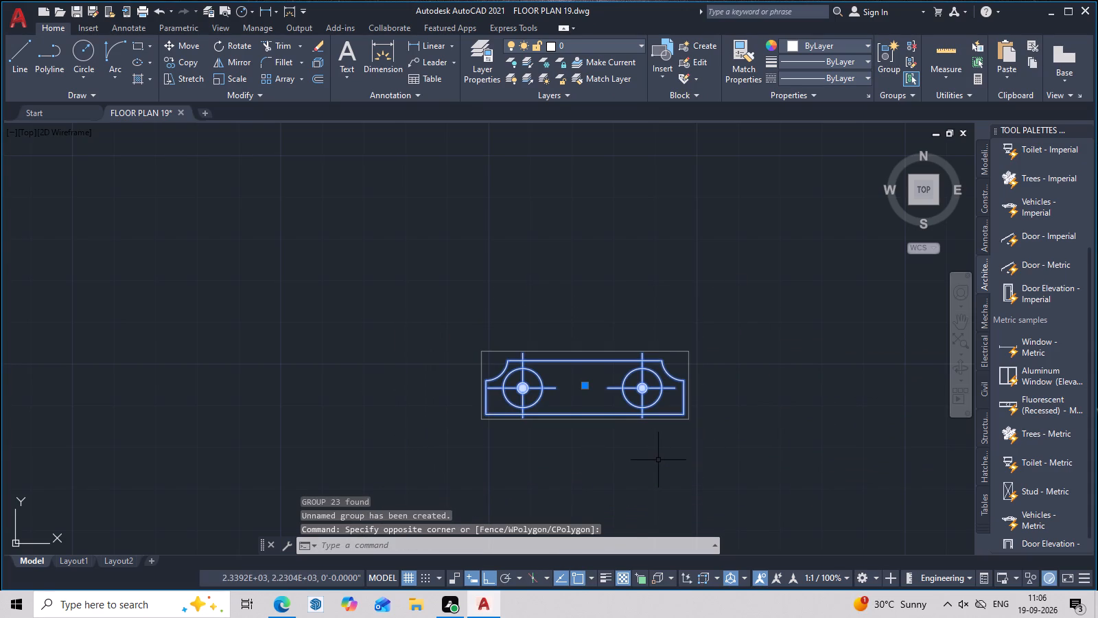
pyautogui.press('m')
pyautogui.press('space')
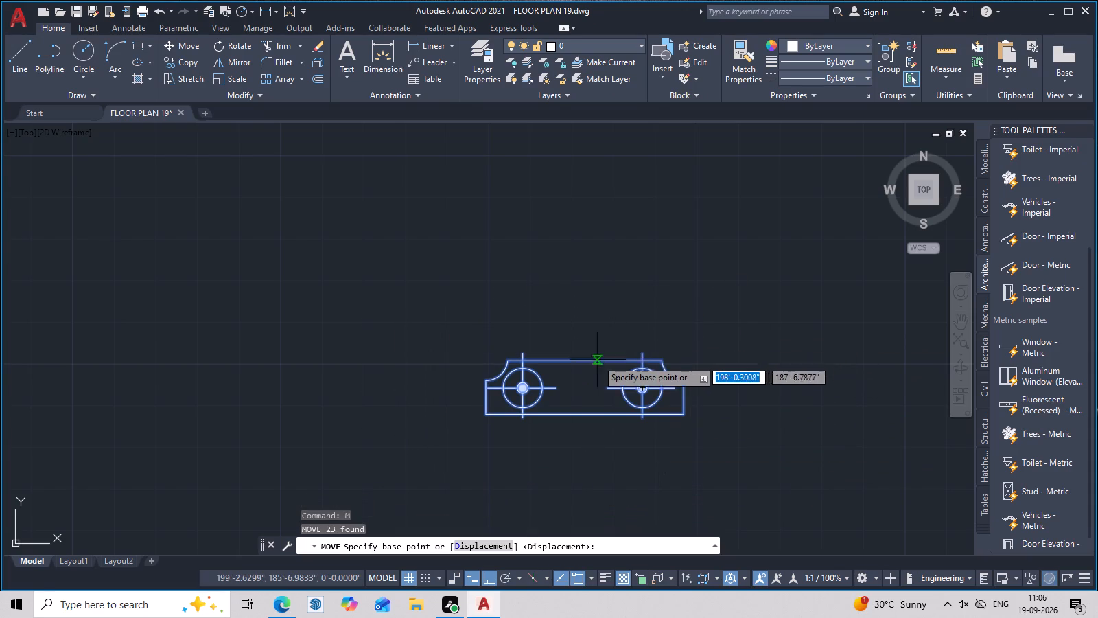
pyautogui.click(586, 364)
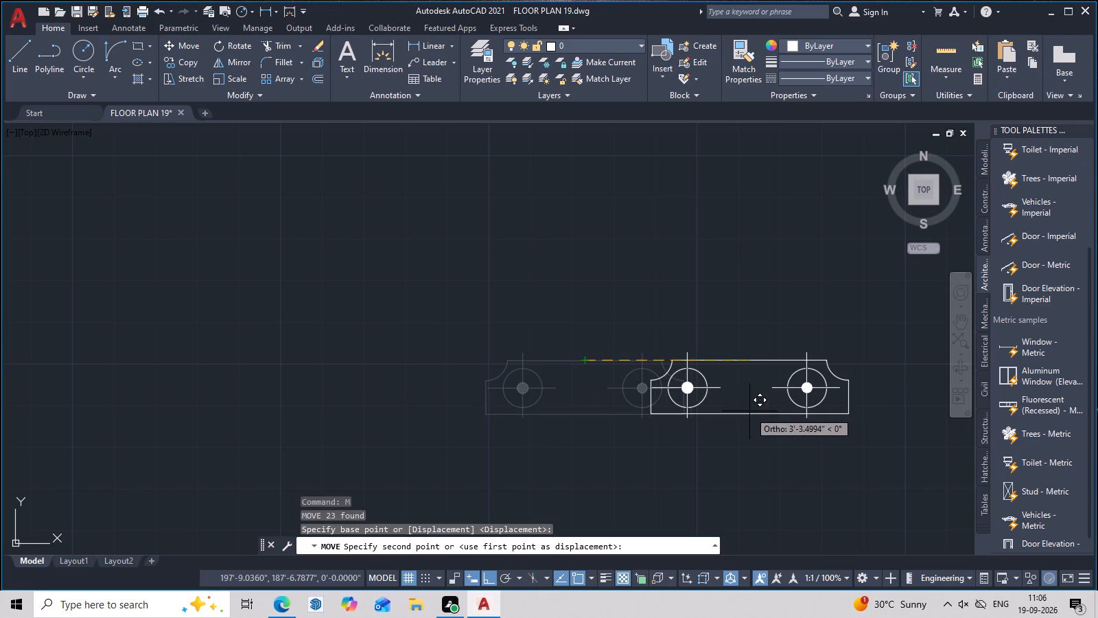
pyautogui.moveTo(640, 435); pyautogui.dragTo(437, 504, button='middle')
pyautogui.scroll(-3, 436, 504)
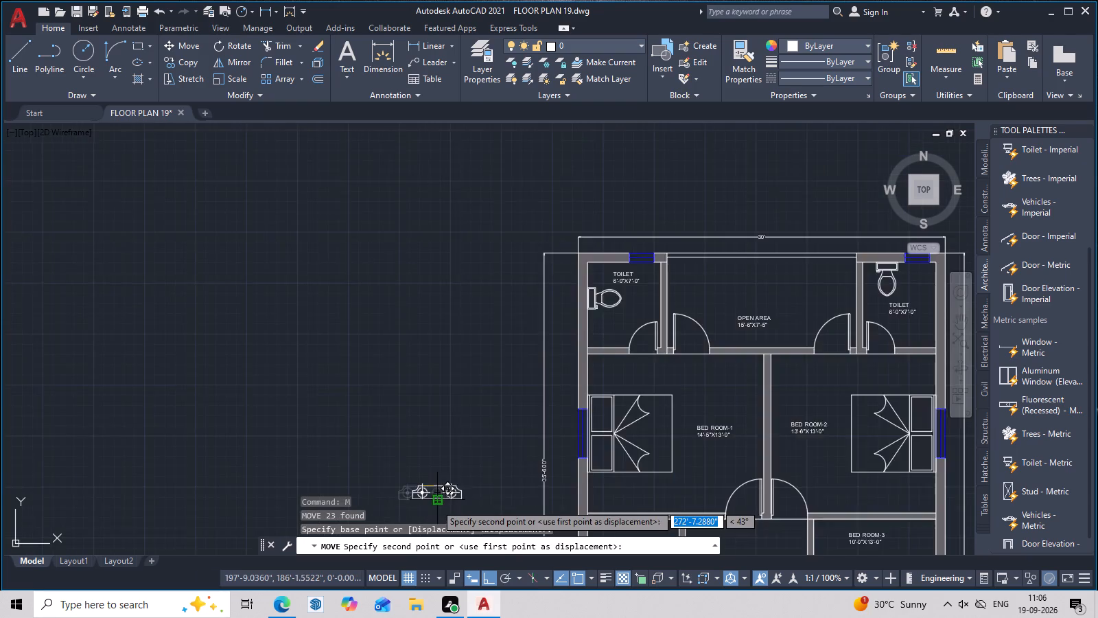
pyautogui.scroll(-1, 436, 504)
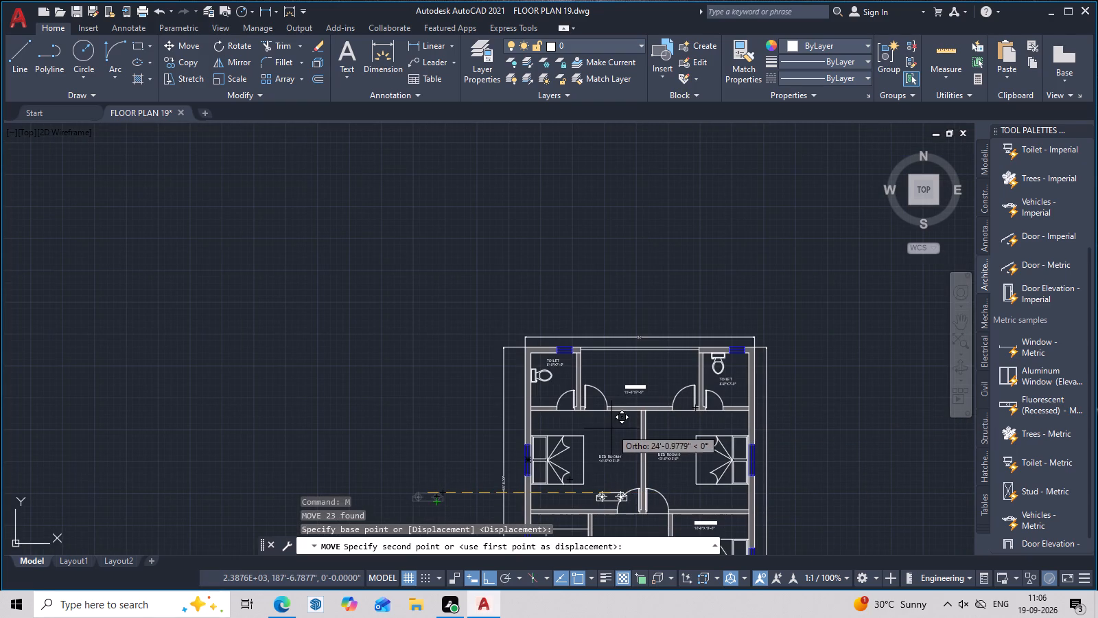
pyautogui.press('F8')
pyautogui.moveTo(594, 442); pyautogui.dragTo(749, 272, button='middle')
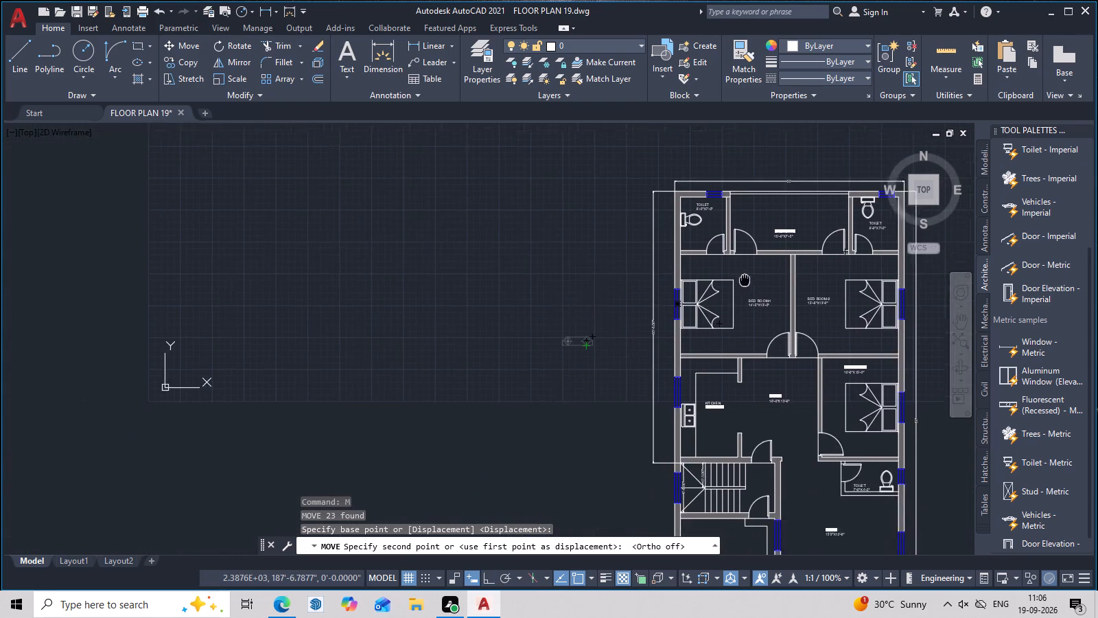
pyautogui.moveTo(749, 272); pyautogui.dragTo(749, 271, button='middle')
pyautogui.scroll(7, 721, 347)
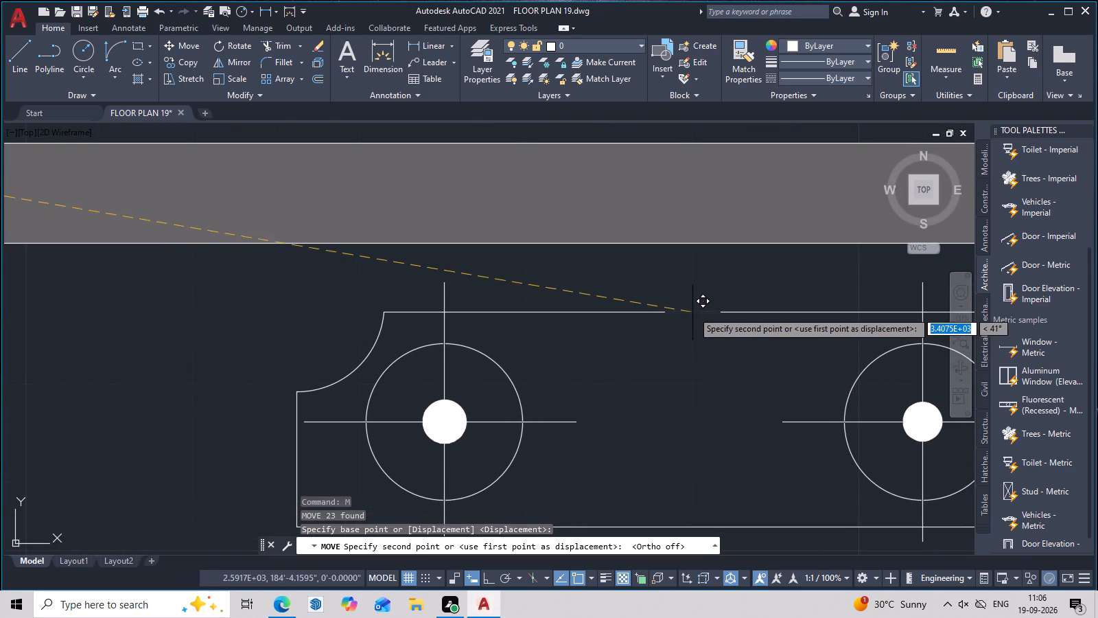
pyautogui.click(692, 311)
pyautogui.scroll(-6, 692, 318)
pyautogui.moveTo(704, 400); pyautogui.dragTo(705, 435, button='middle')
pyautogui.scroll(3, 708, 413)
pyautogui.press('Escape')
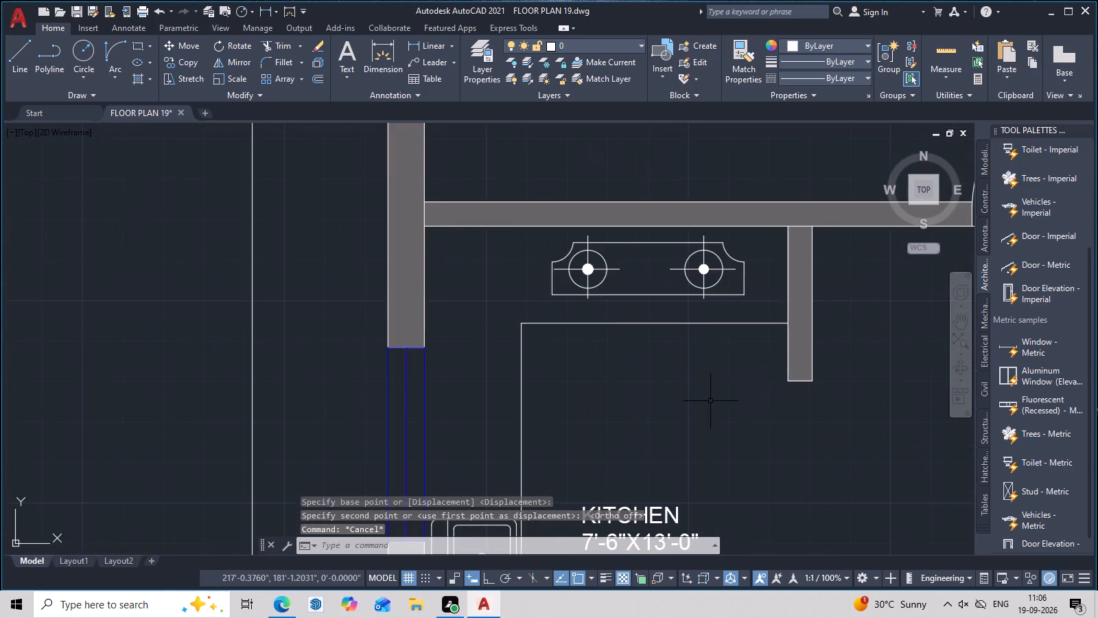
# Move the stove slightly south on the kitchen's north counter, closer to the counter's front edge.
pyautogui.scroll(-3, 716, 371)
pyautogui.moveTo(716, 374); pyautogui.dragTo(706, 457, button='middle')
pyautogui.scroll(3, 707, 437)
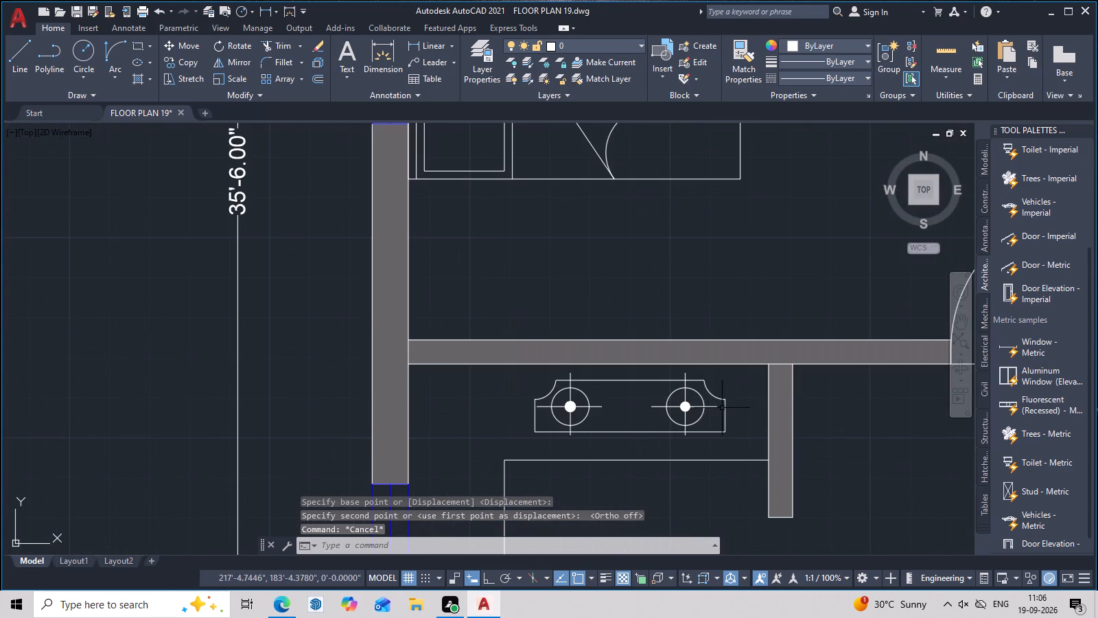
pyautogui.click(722, 396)
pyautogui.click(714, 402)
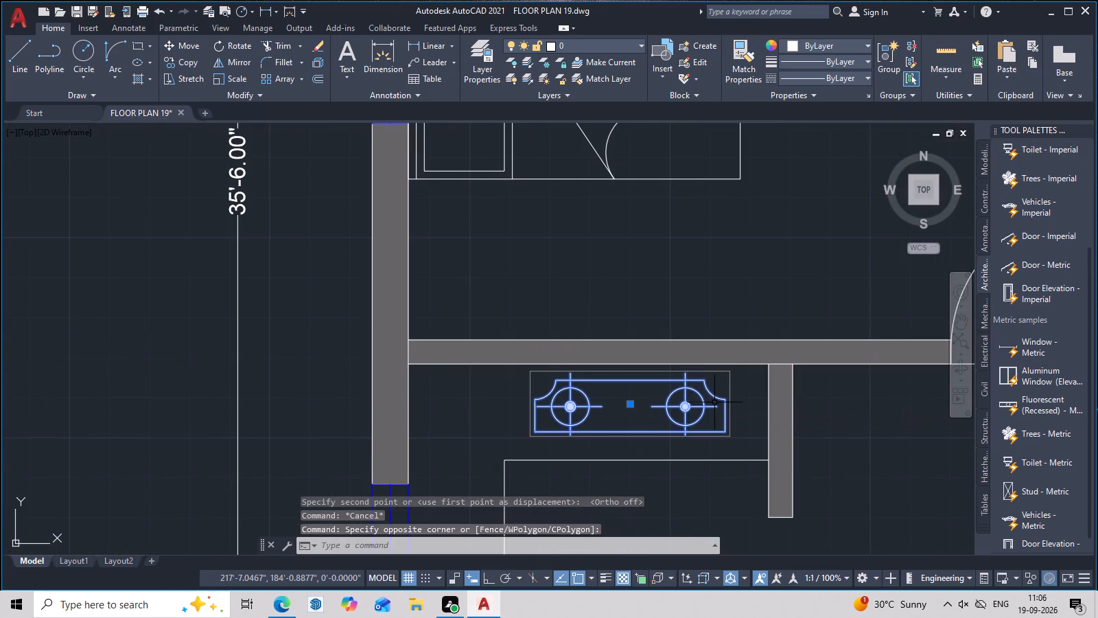
pyautogui.write('M')
pyautogui.press('space')
pyautogui.moveTo(714, 405); pyautogui.dragTo(731, 305, button='middle')
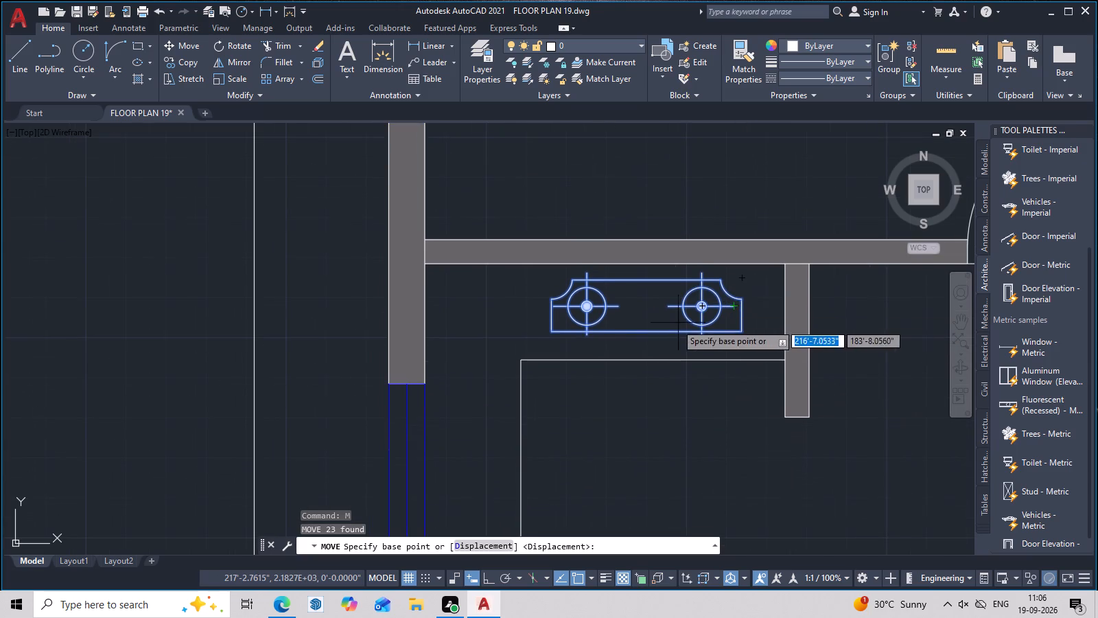
pyautogui.click(647, 333)
pyautogui.click(642, 346)
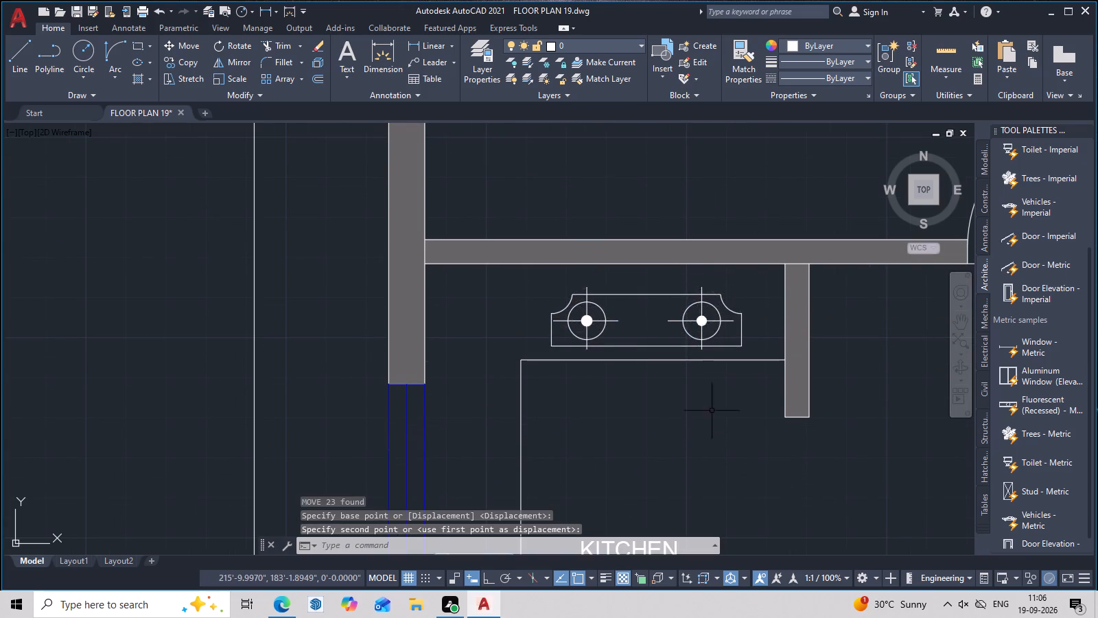
# Review the furnished floor plan from the bedrooms and kitchen down to the living room, parking and lawn.
pyautogui.moveTo(716, 434); pyautogui.dragTo(739, 336, button='middle')
pyautogui.scroll(-2, 740, 334)
pyautogui.moveTo(736, 376); pyautogui.dragTo(701, 545, button='middle')
pyautogui.moveTo(699, 551); pyautogui.dragTo(685, 377, button='middle')
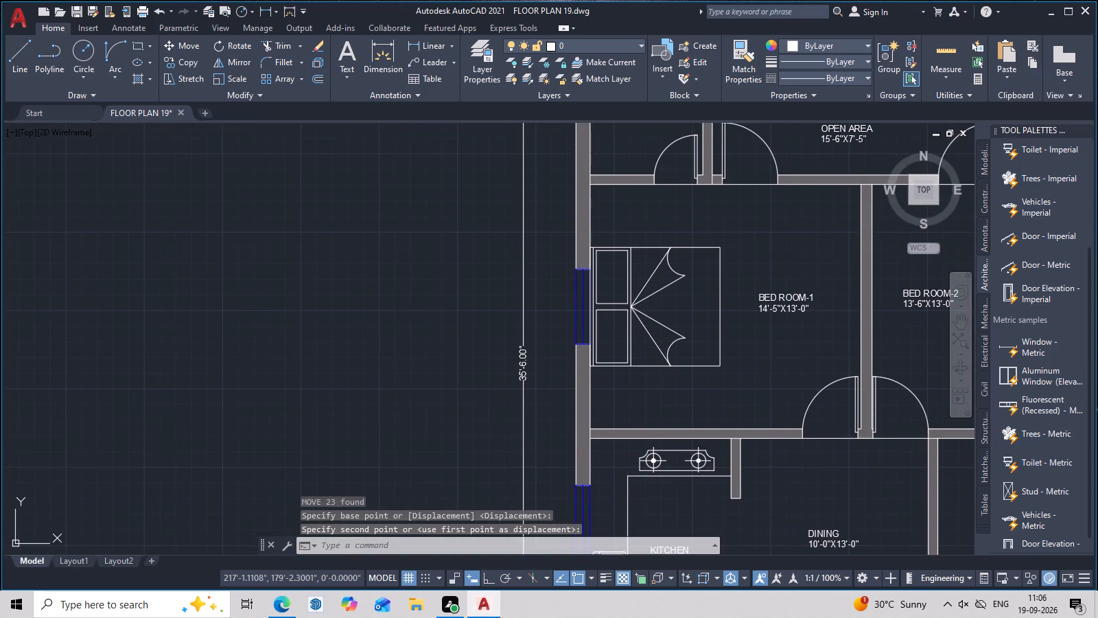
pyautogui.moveTo(685, 377); pyautogui.dragTo(690, 362, button='middle')
pyautogui.moveTo(686, 474); pyautogui.dragTo(693, 385, button='middle')
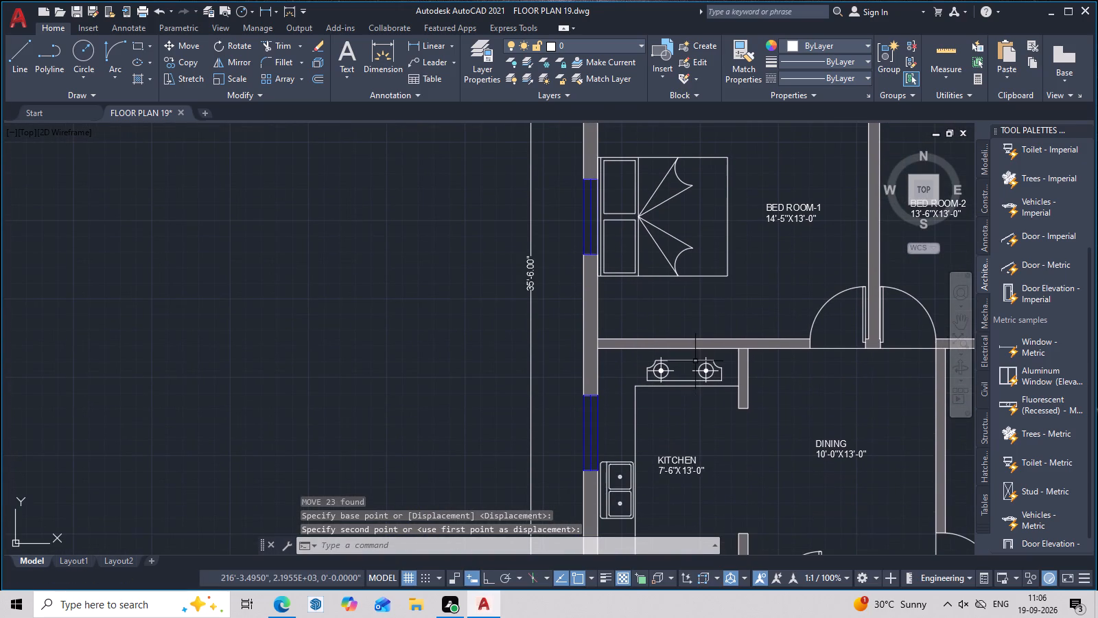
pyautogui.press('Escape')
pyautogui.scroll(-3, 726, 363)
pyautogui.moveTo(732, 361); pyautogui.dragTo(665, 353, button='middle')
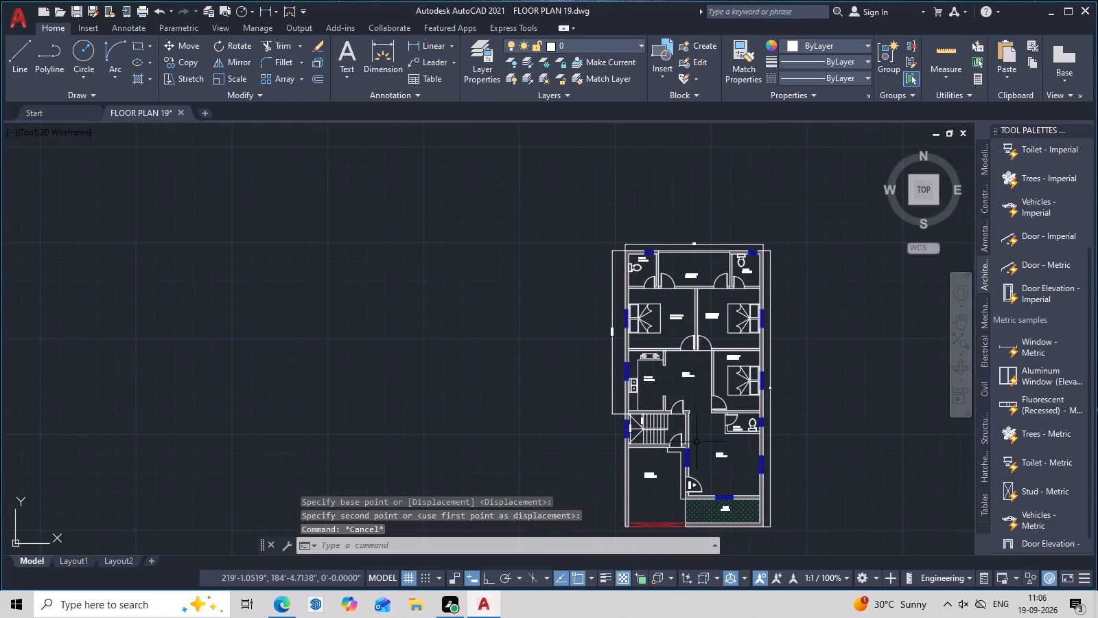
pyautogui.moveTo(697, 442); pyautogui.dragTo(695, 318, button='middle')
pyautogui.scroll(2, 697, 330)
pyautogui.moveTo(706, 399); pyautogui.dragTo(708, 345, button='middle')
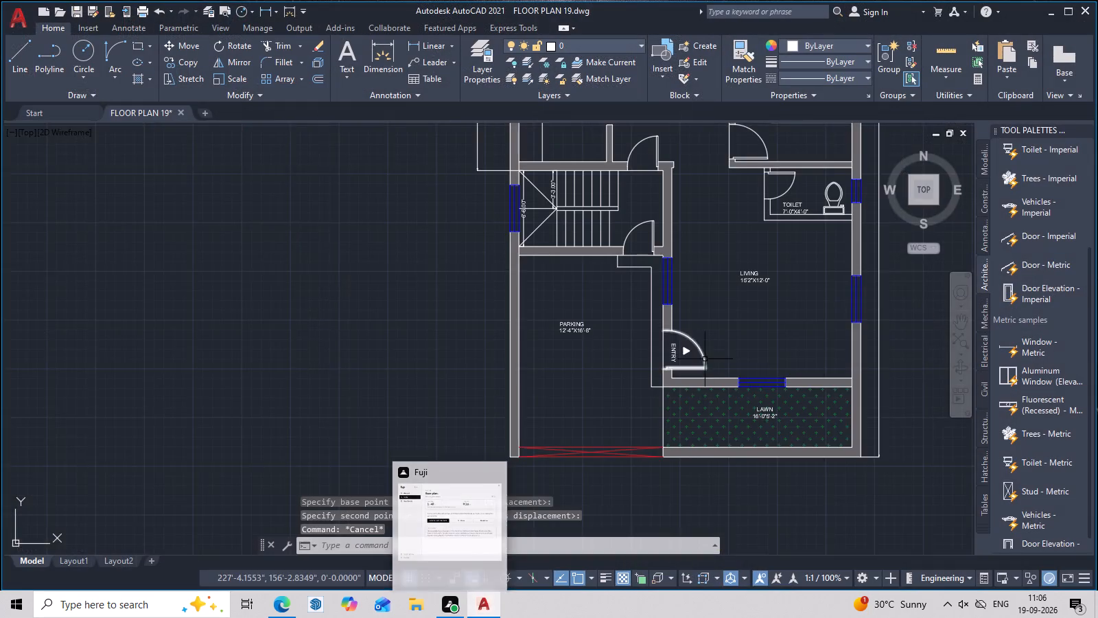
pyautogui.moveTo(705, 359); pyautogui.dragTo(612, 323, button='middle')
pyautogui.scroll(2, 646, 364)
pyautogui.moveTo(714, 431); pyautogui.dragTo(712, 547, button='middle')
pyautogui.scroll(-3, 623, 440)
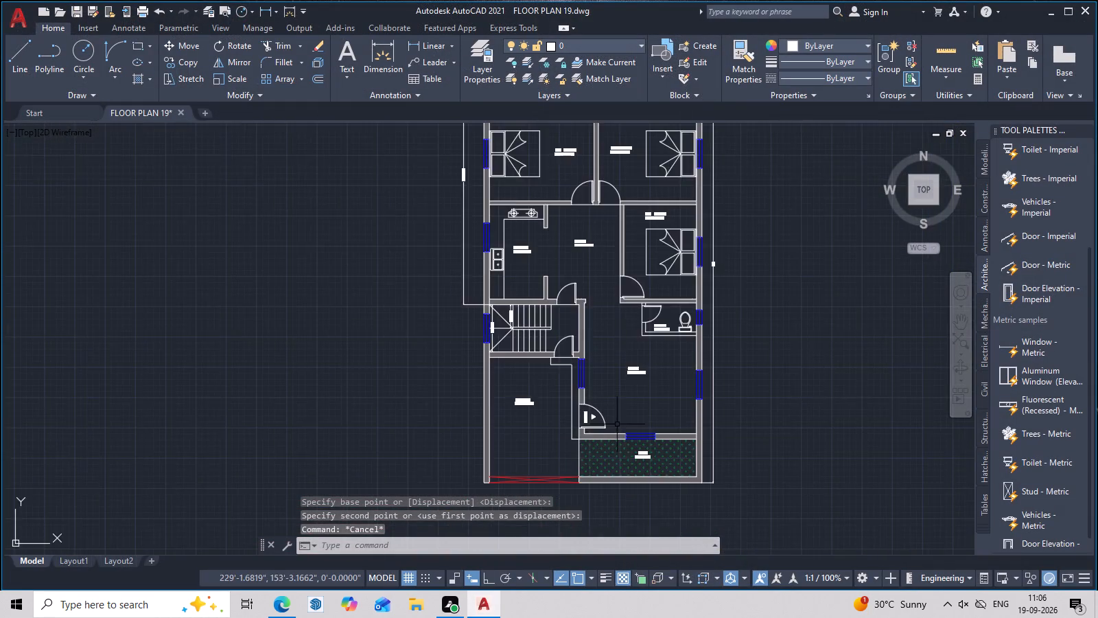
pyautogui.moveTo(617, 428); pyautogui.dragTo(617, 552, button='middle')
pyautogui.moveTo(635, 343); pyautogui.dragTo(638, 435, button='middle')
# Create a new layer named TEXT.
pyautogui.write('LA')
pyautogui.press('space')
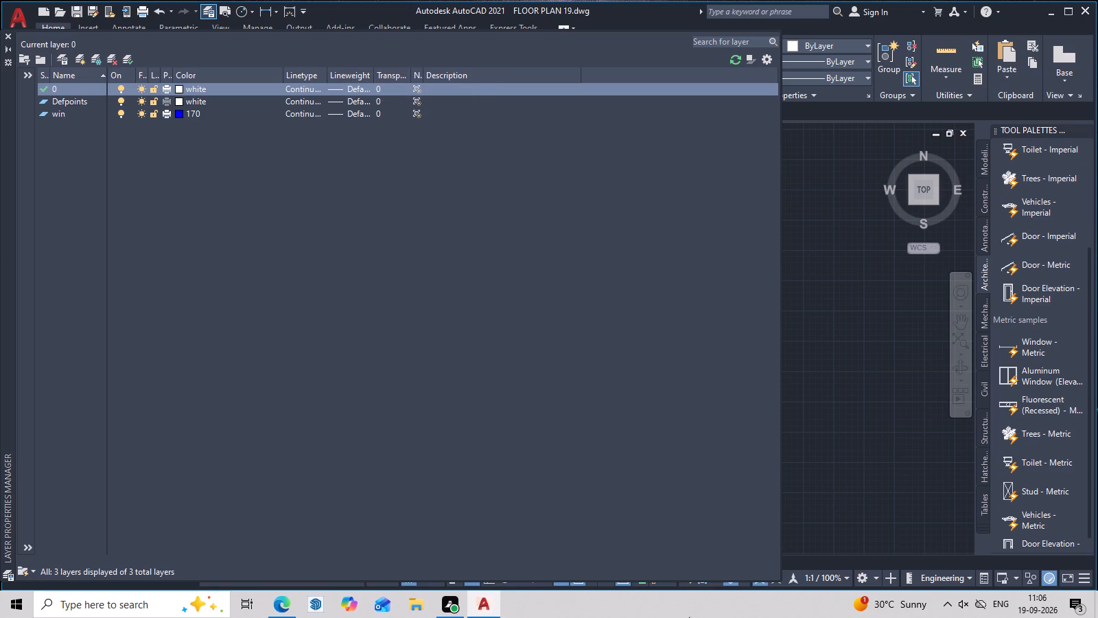
pyautogui.press('l')
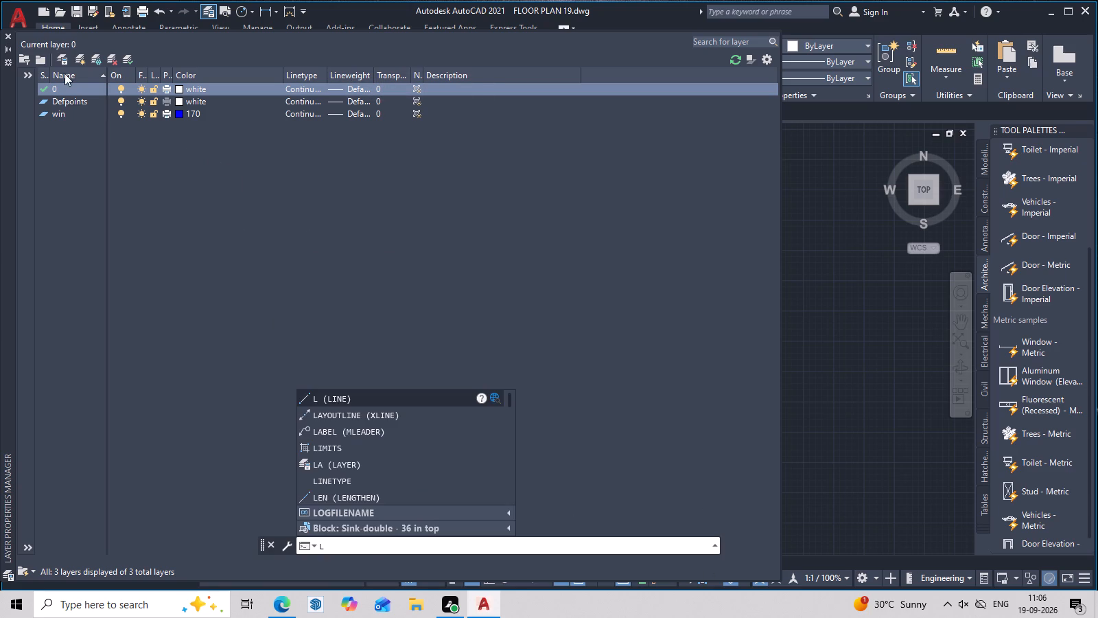
pyautogui.press('space')
pyautogui.click(79, 61)
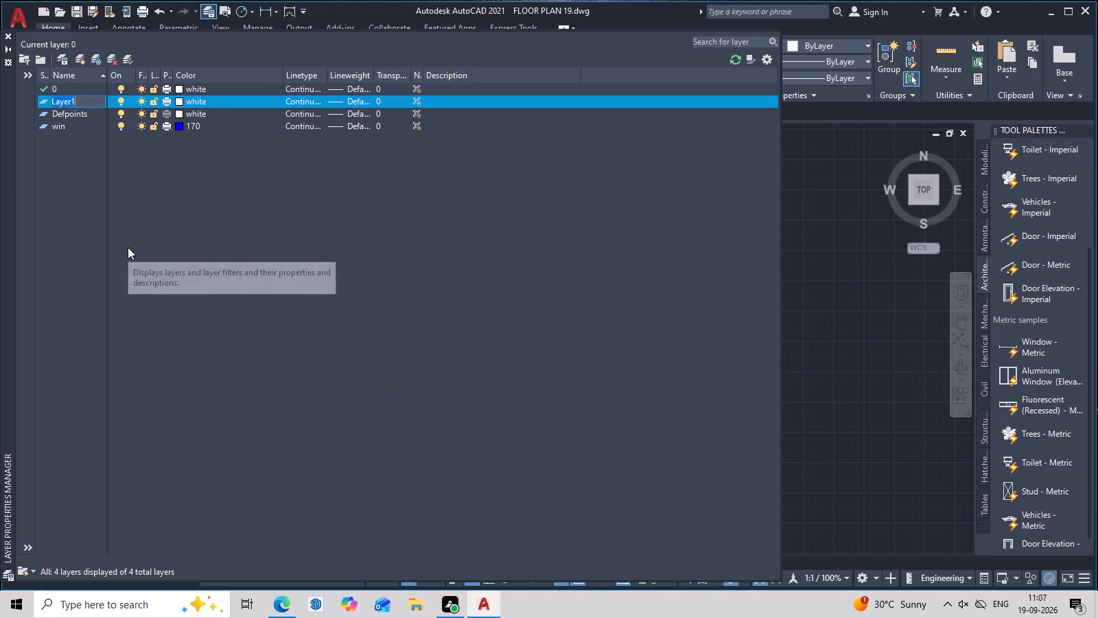
pyautogui.press('BackSpace')
pyautogui.press('t')
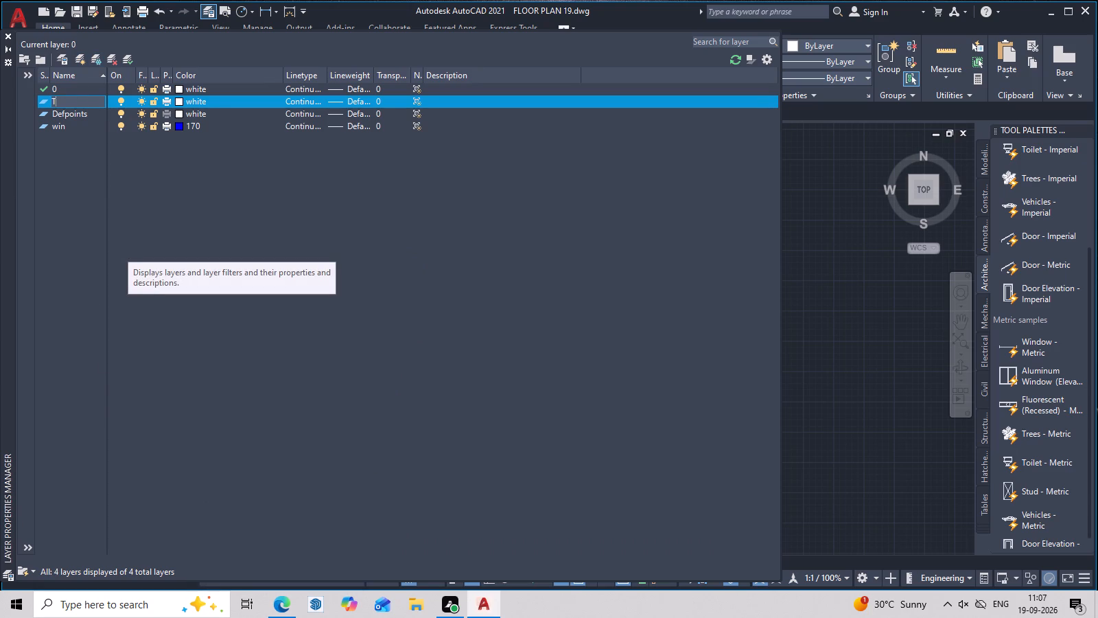
pyautogui.press('e')
pyautogui.write('XT')
pyautogui.click(344, 225)
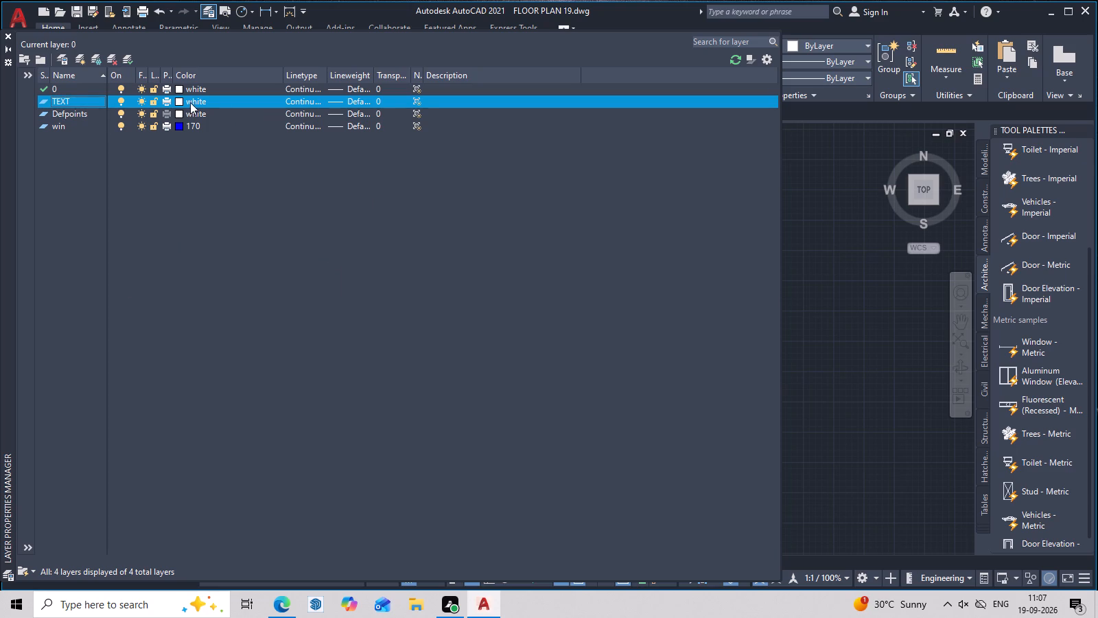
# Set the TEXT layer's color to index color 130 and close the layer manager.
pyautogui.click(178, 100)
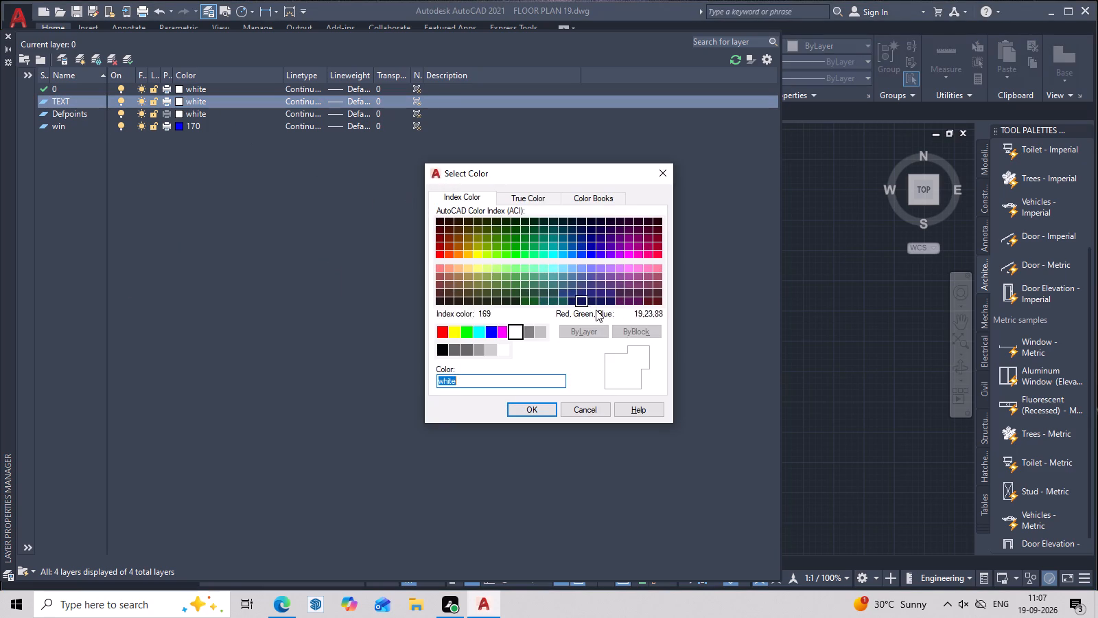
pyautogui.click(476, 257)
pyautogui.click(460, 256)
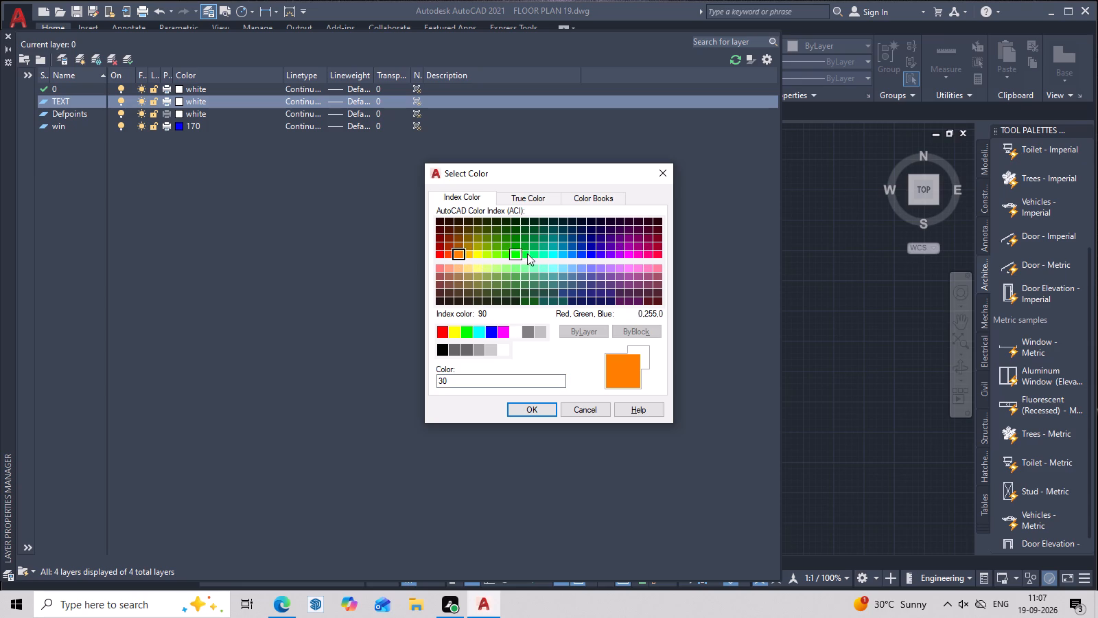
pyautogui.click(561, 255)
pyautogui.click(552, 259)
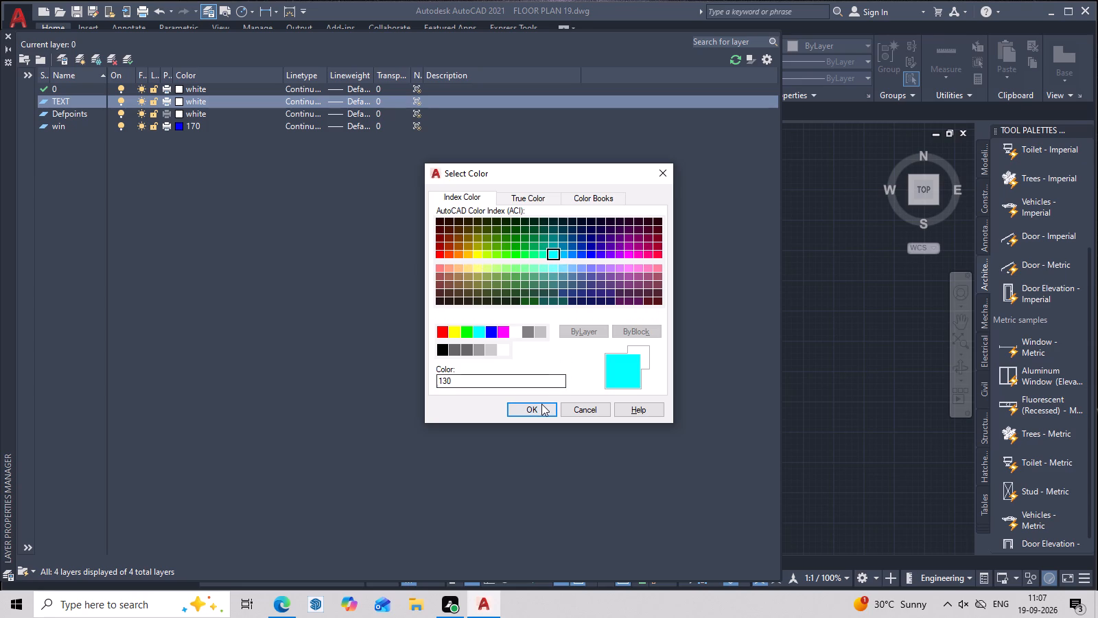
pyautogui.click(541, 404)
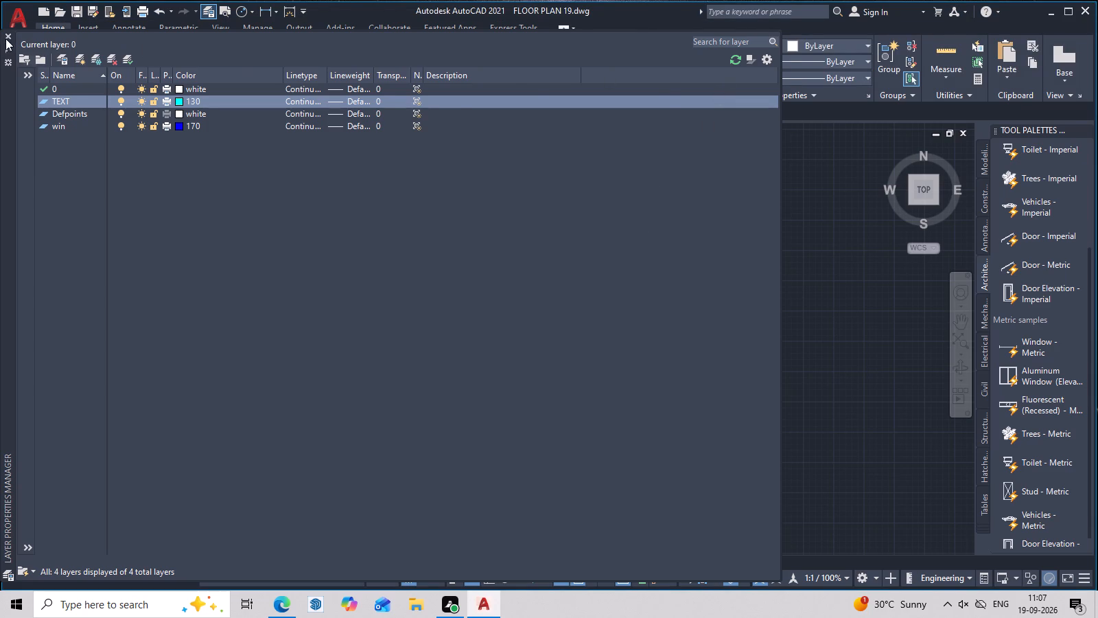
pyautogui.click(5, 36)
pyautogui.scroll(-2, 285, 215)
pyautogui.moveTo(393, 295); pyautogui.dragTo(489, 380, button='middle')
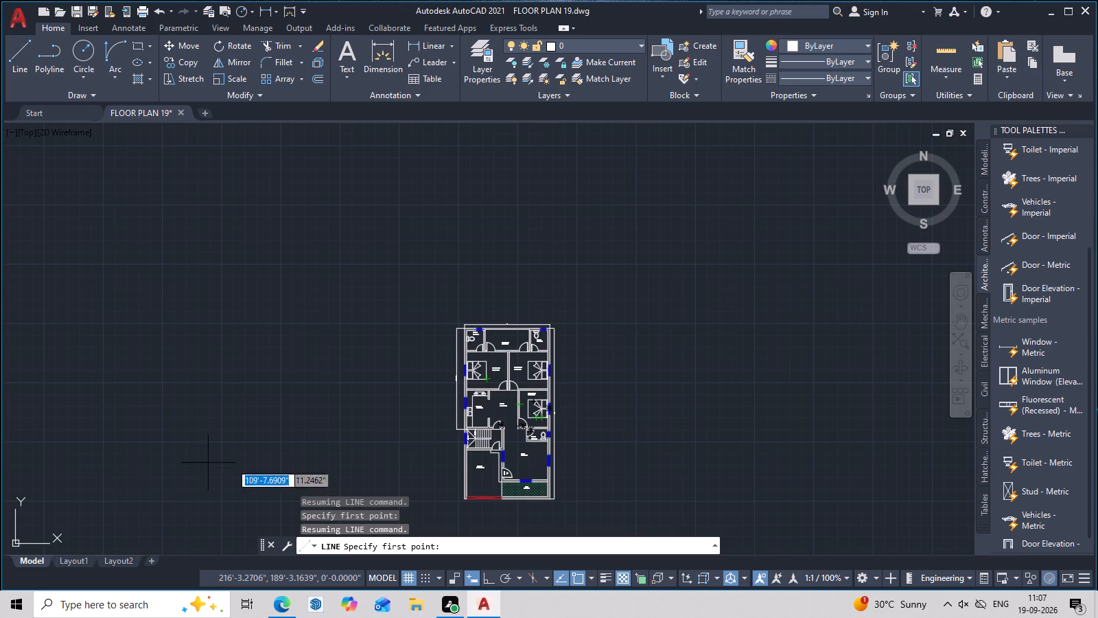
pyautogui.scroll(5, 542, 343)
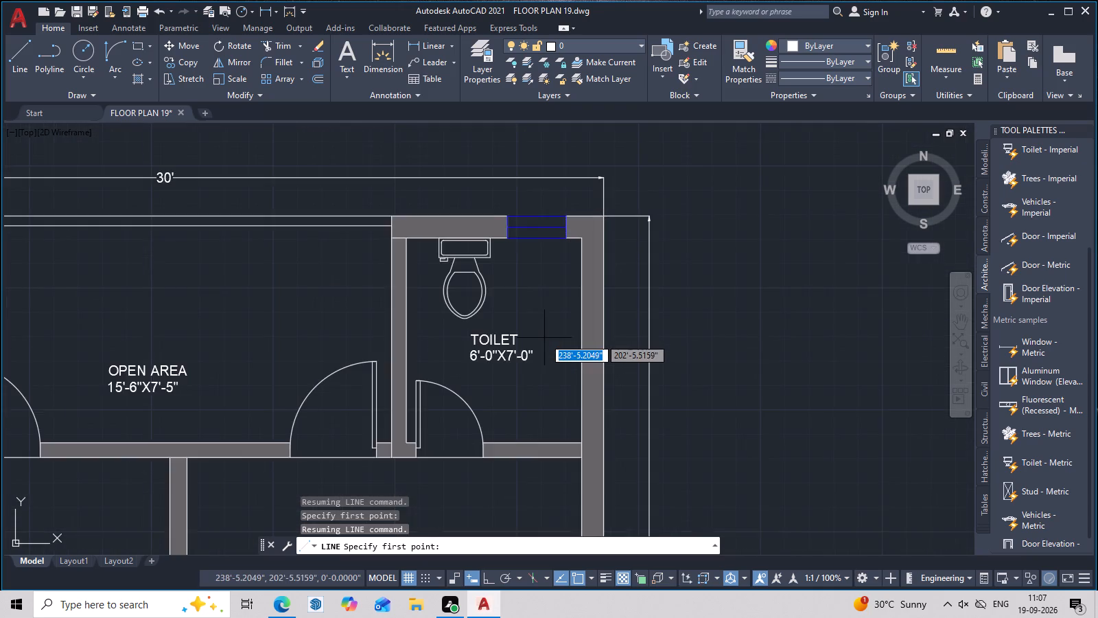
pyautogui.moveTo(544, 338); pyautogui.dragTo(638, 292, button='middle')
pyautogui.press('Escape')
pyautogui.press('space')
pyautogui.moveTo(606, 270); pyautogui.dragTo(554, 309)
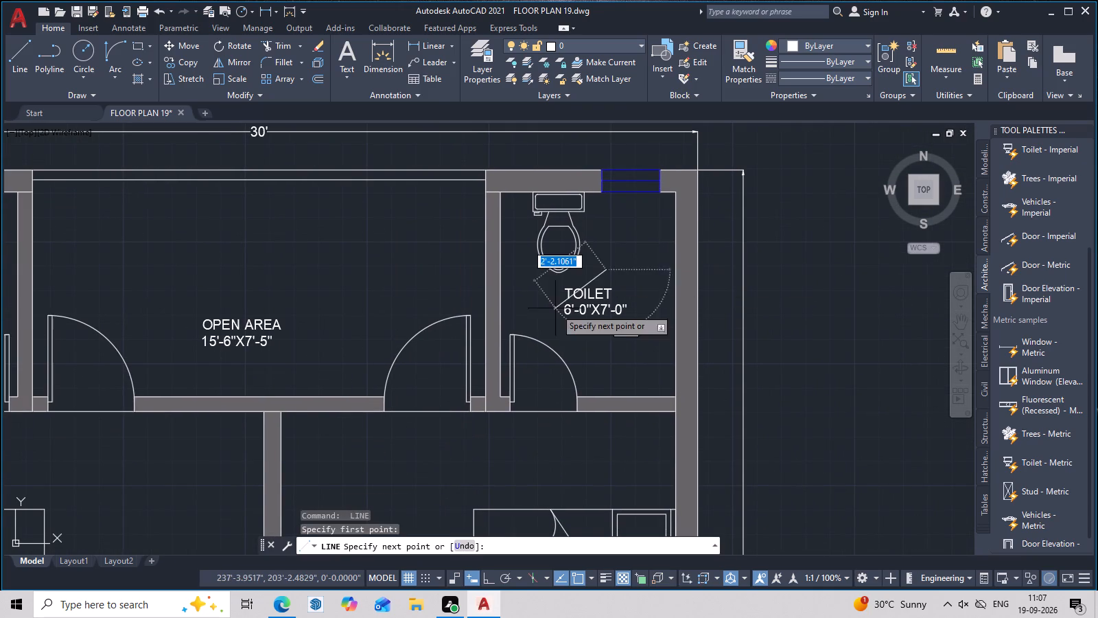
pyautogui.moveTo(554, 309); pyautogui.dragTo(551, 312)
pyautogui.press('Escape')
# Move the northeast toilet's room label onto the TEXT layer.
pyautogui.moveTo(594, 290); pyautogui.dragTo(635, 274, button='middle')
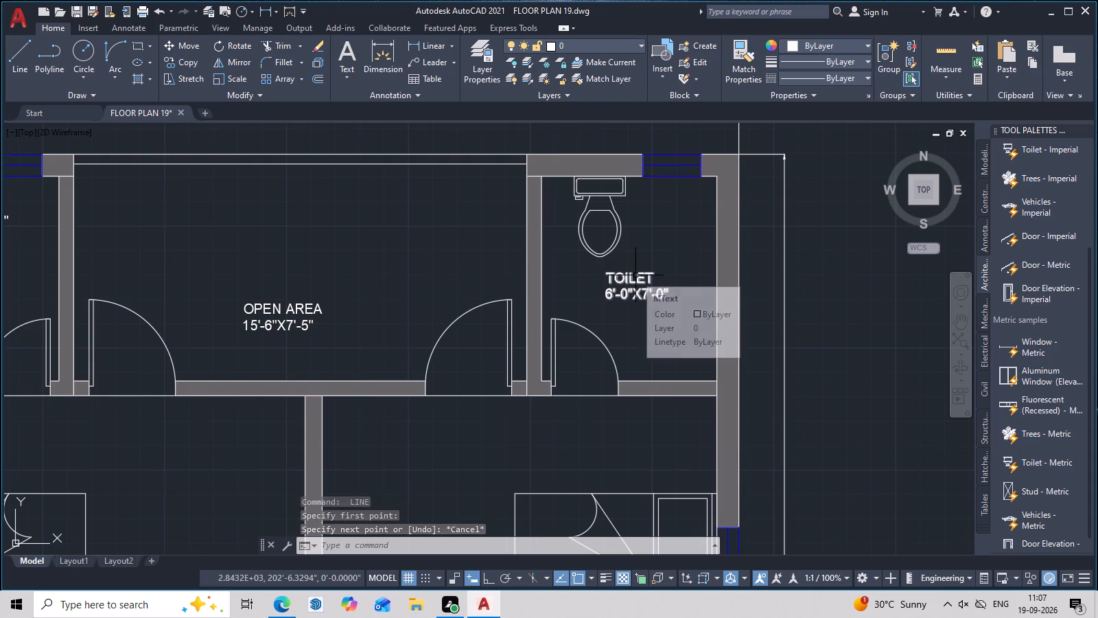
pyautogui.middleClick(635, 275)
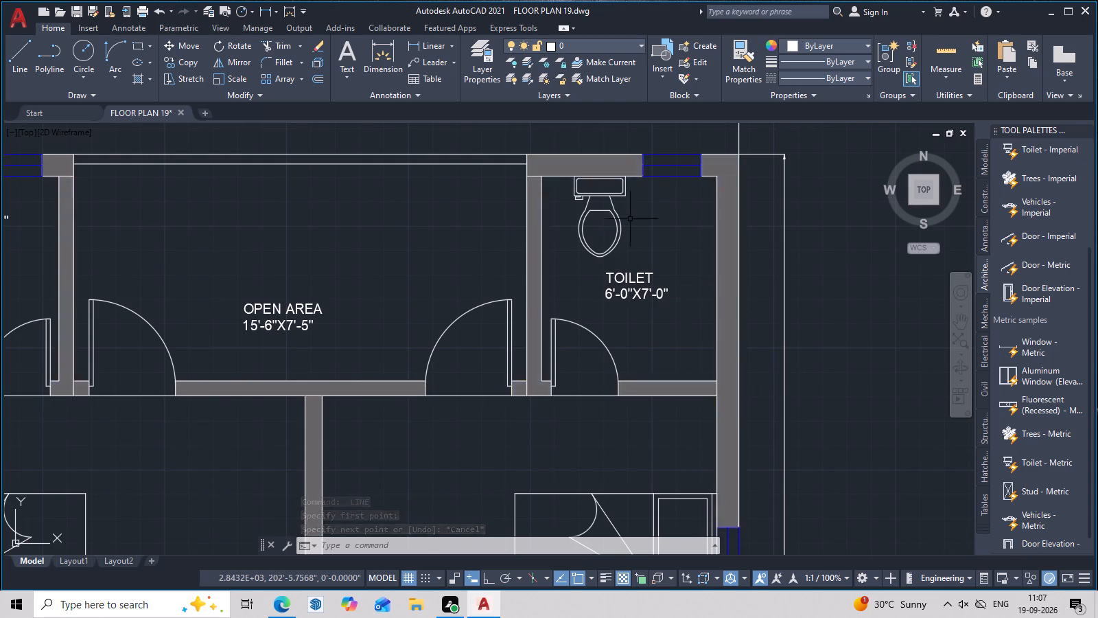
pyautogui.scroll(3, 630, 219)
pyautogui.moveTo(654, 301); pyautogui.dragTo(716, 174, button='middle')
pyautogui.scroll(-2, 721, 187)
pyautogui.middleClick(728, 243)
pyautogui.scroll(2, 731, 242)
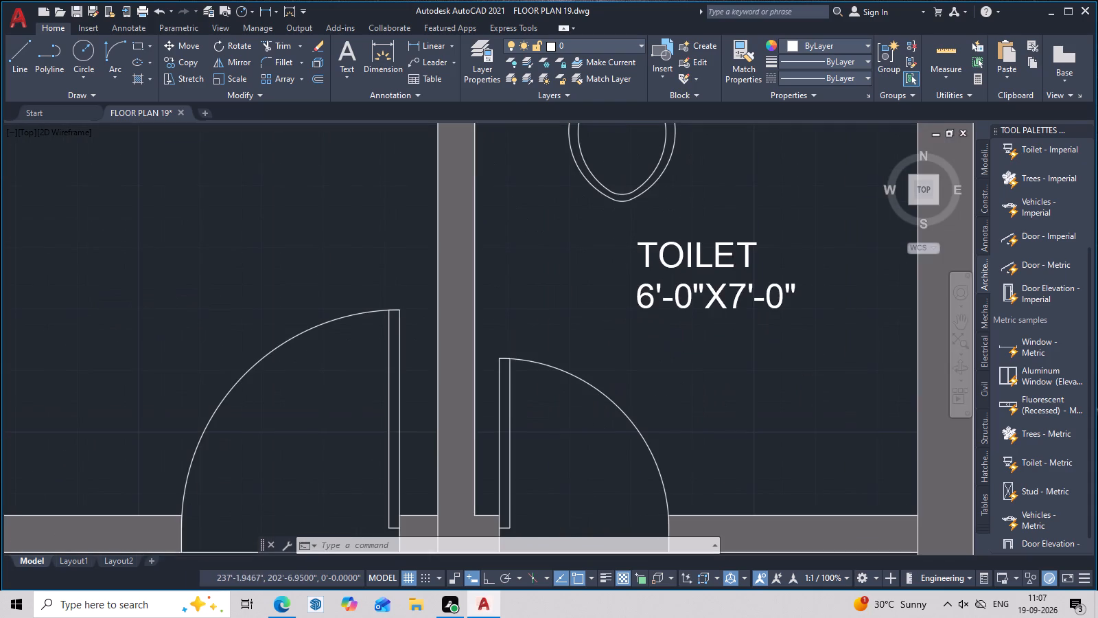
pyautogui.moveTo(762, 209); pyautogui.dragTo(599, 350)
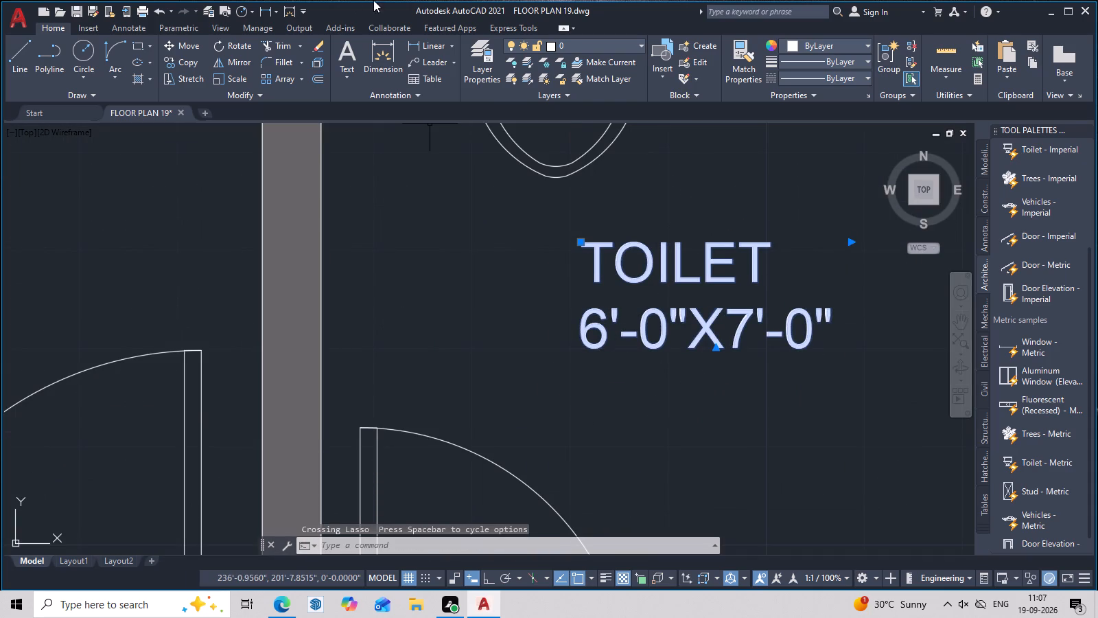
pyautogui.click(576, 45)
pyautogui.click(576, 94)
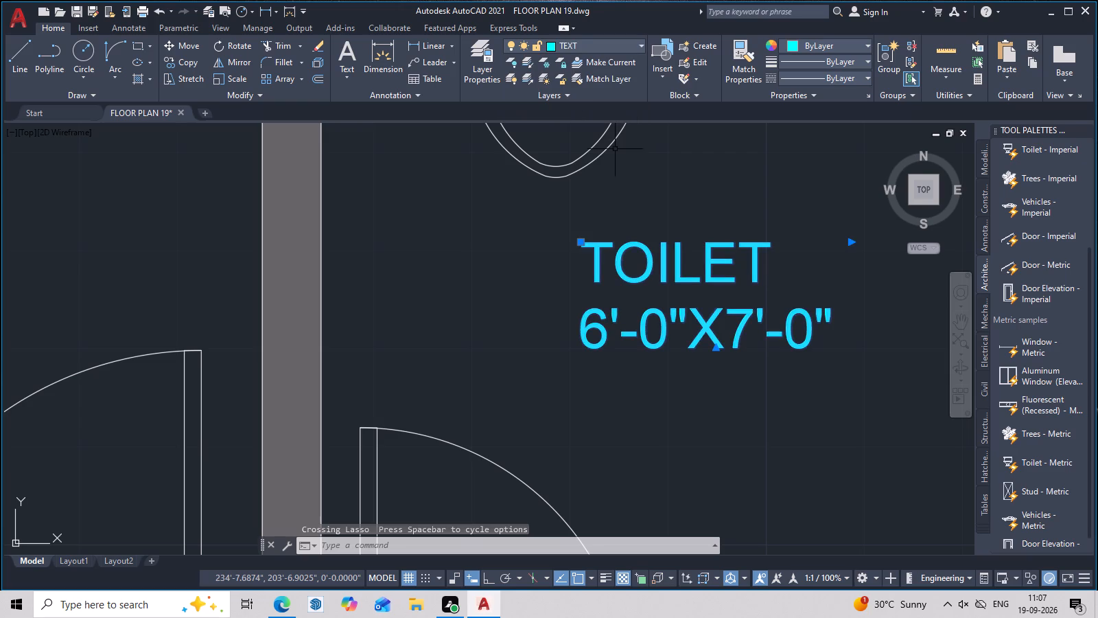
pyautogui.press('Escape')
# Match the northeast toilet label's properties onto the OPEN AREA, northwest TOILET, BED ROOM-1 and BED ROOM-2 labels.
pyautogui.scroll(-3, 786, 407)
pyautogui.moveTo(785, 390); pyautogui.dragTo(800, 457, button='middle')
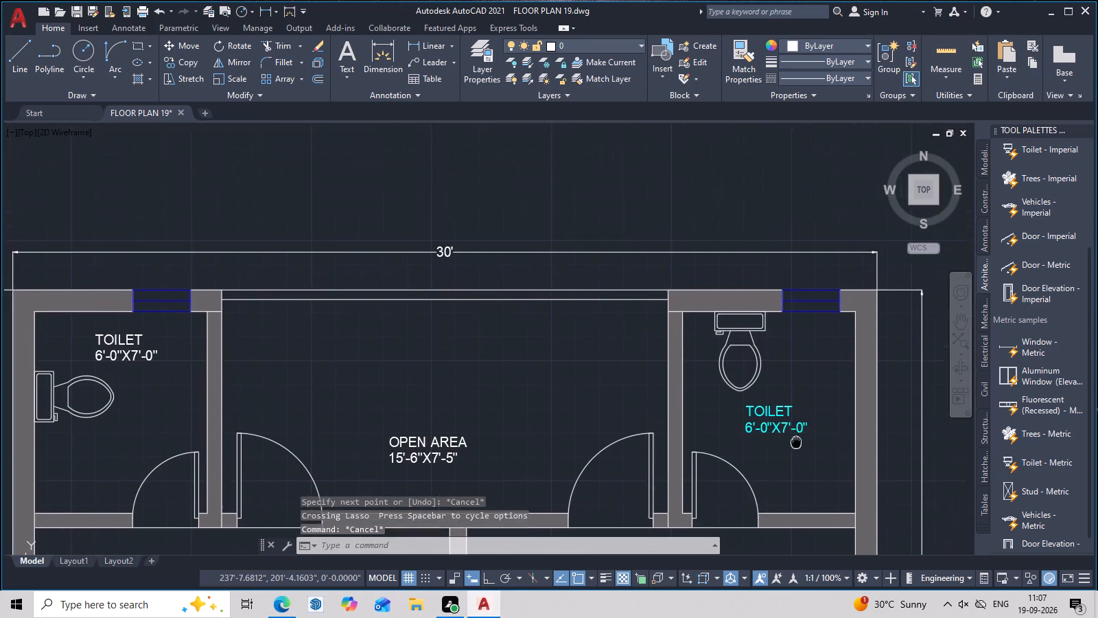
pyautogui.moveTo(800, 457); pyautogui.dragTo(809, 509, button='middle')
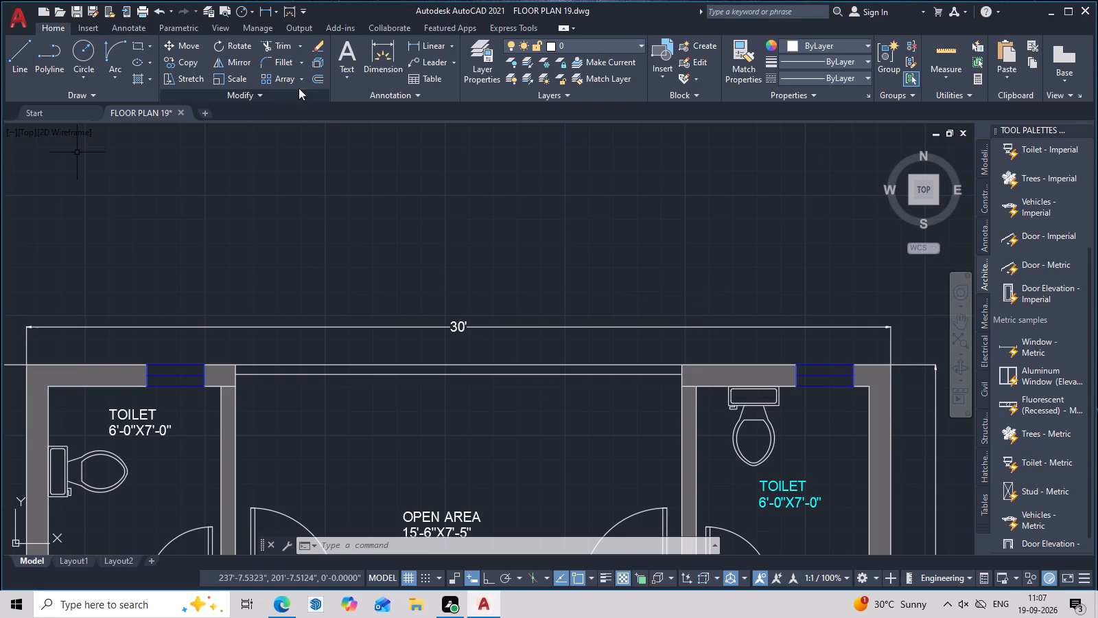
pyautogui.scroll(-1, 253, 112)
pyautogui.scroll(-1, 639, 617)
pyautogui.scroll(-2, 705, 295)
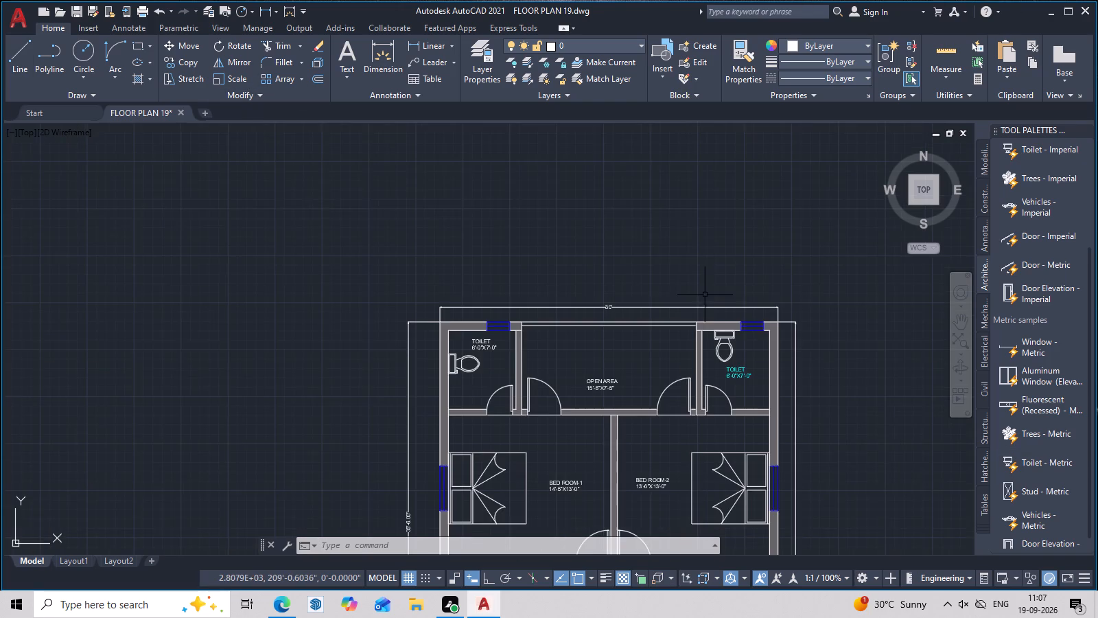
pyautogui.moveTo(713, 319); pyautogui.dragTo(729, 298, button='middle')
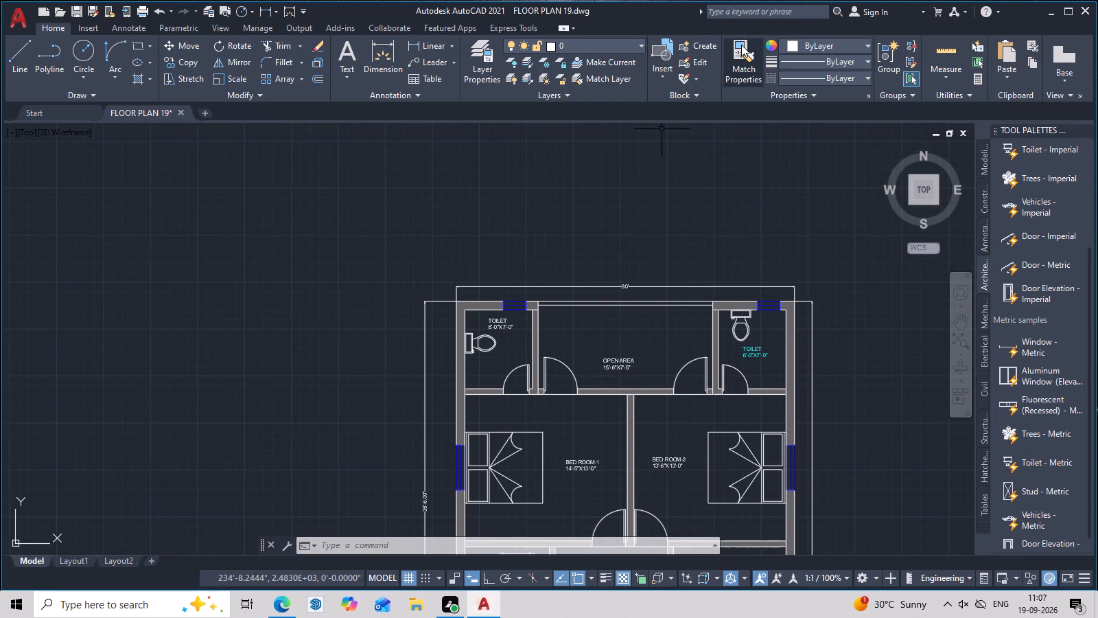
pyautogui.click(741, 45)
pyautogui.click(752, 354)
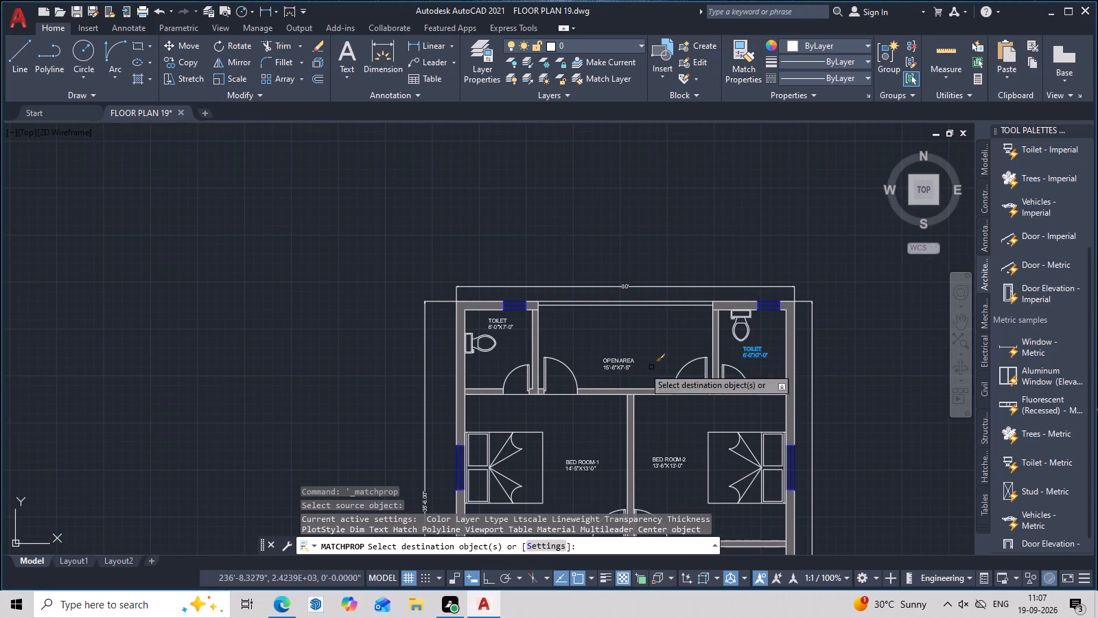
pyautogui.click(608, 367)
pyautogui.click(497, 321)
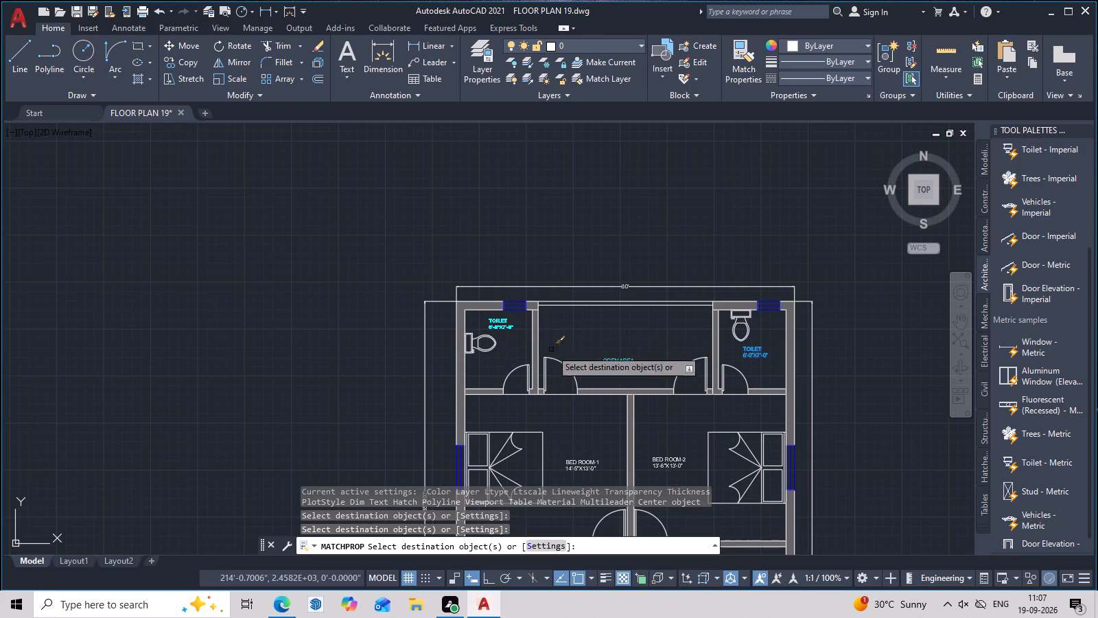
pyautogui.click(591, 463)
pyautogui.click(662, 459)
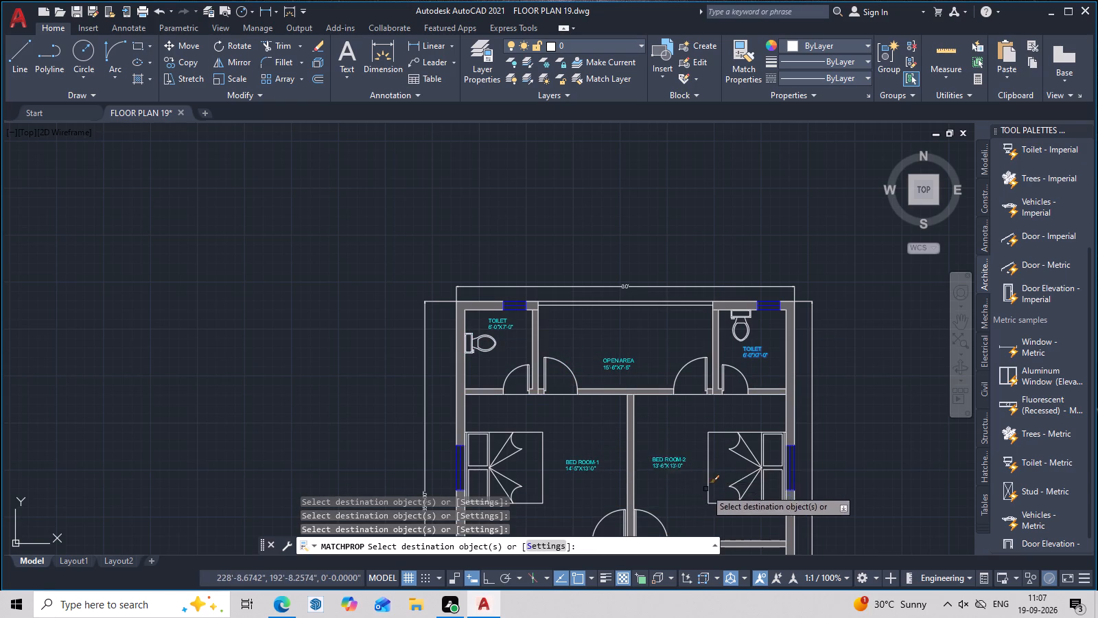
# Apply the same matched properties to the BED ROOM-3, DINING, KITCHEN, south TOILET, LIVING, PARKING and LAWN labels.
pyautogui.moveTo(710, 483); pyautogui.dragTo(714, 297, button='middle')
pyautogui.click(723, 379)
pyautogui.click(608, 420)
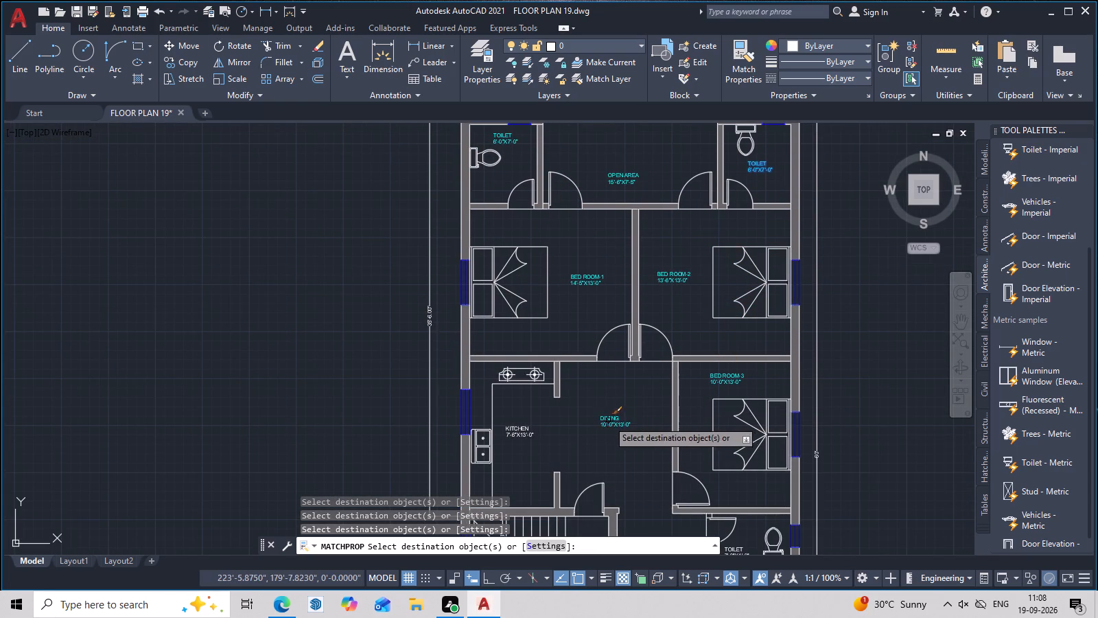
pyautogui.click(513, 430)
pyautogui.moveTo(662, 449); pyautogui.dragTo(666, 288, button='middle')
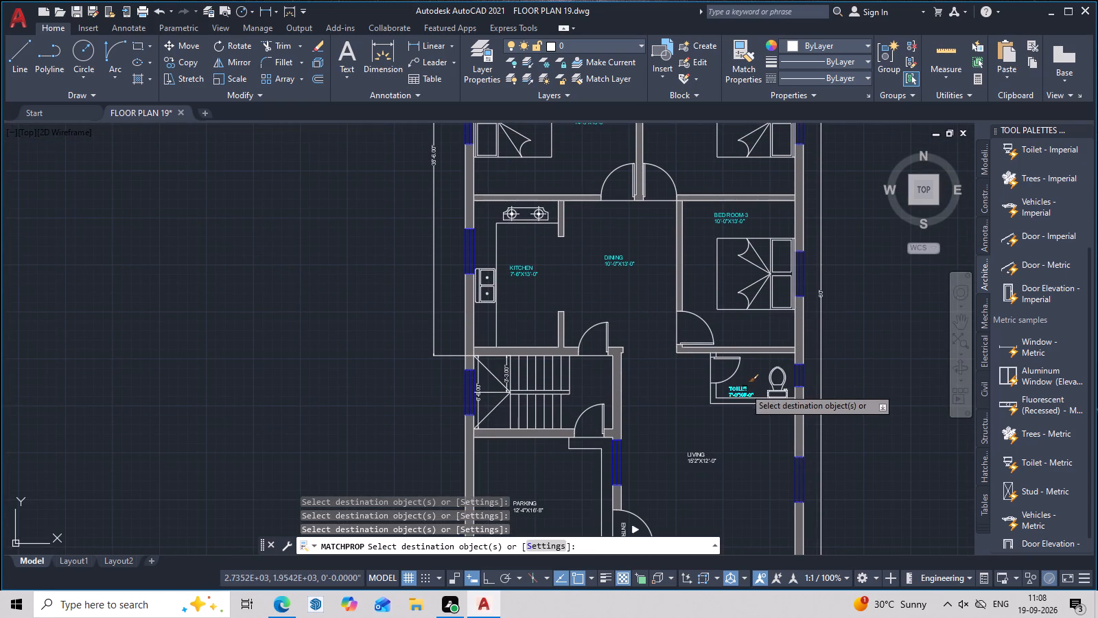
pyautogui.click(743, 393)
pyautogui.click(697, 468)
pyautogui.click(701, 455)
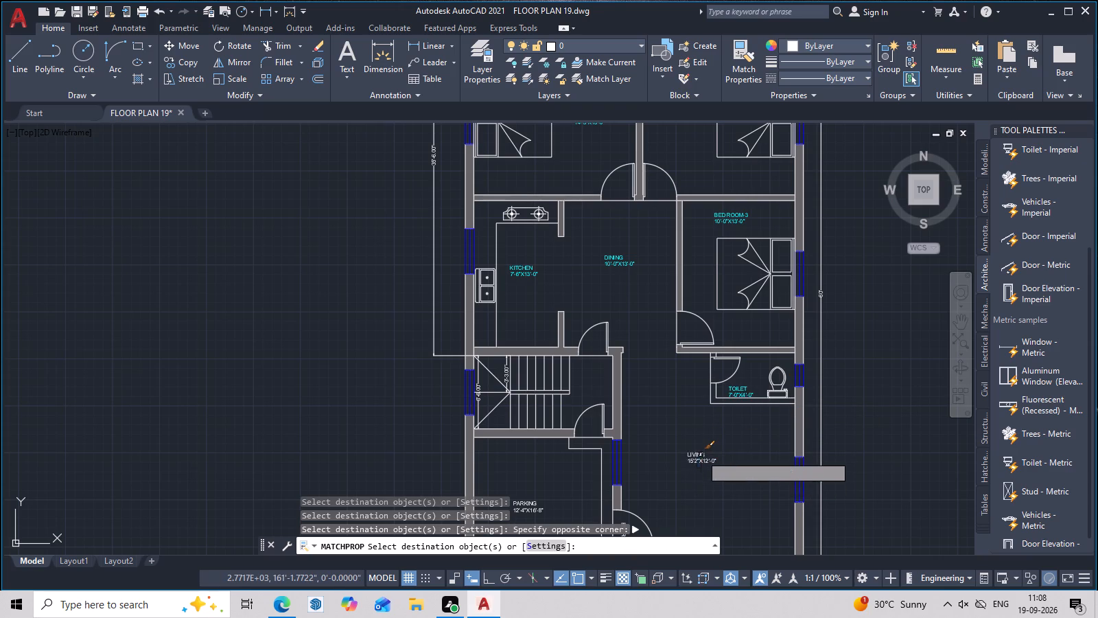
pyautogui.click(701, 455)
pyautogui.moveTo(661, 484); pyautogui.dragTo(716, 392, button='middle')
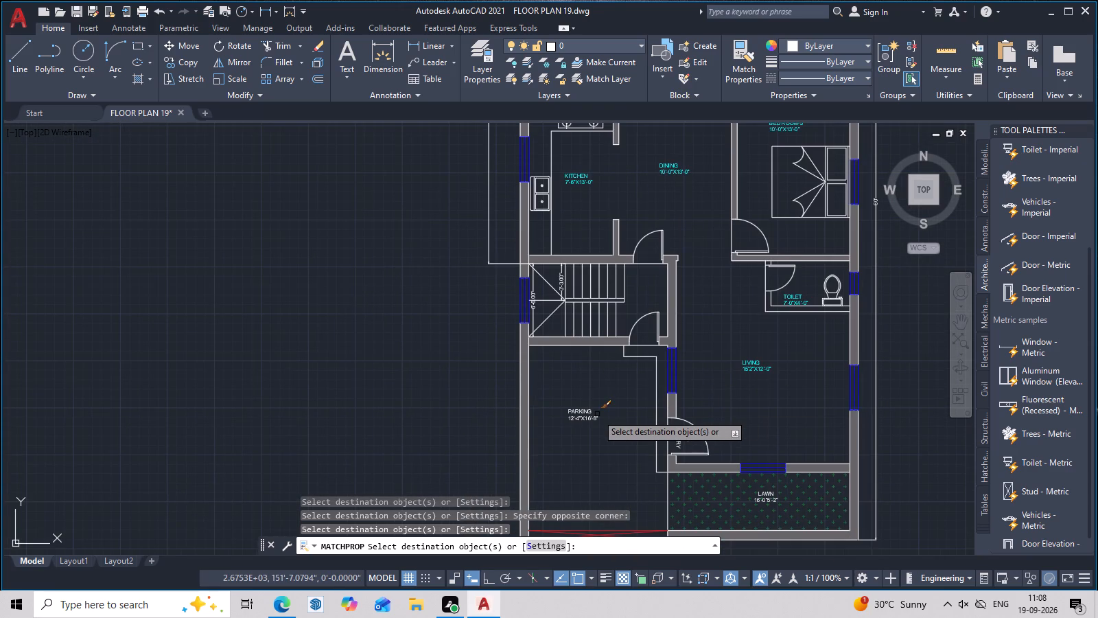
pyautogui.click(589, 417)
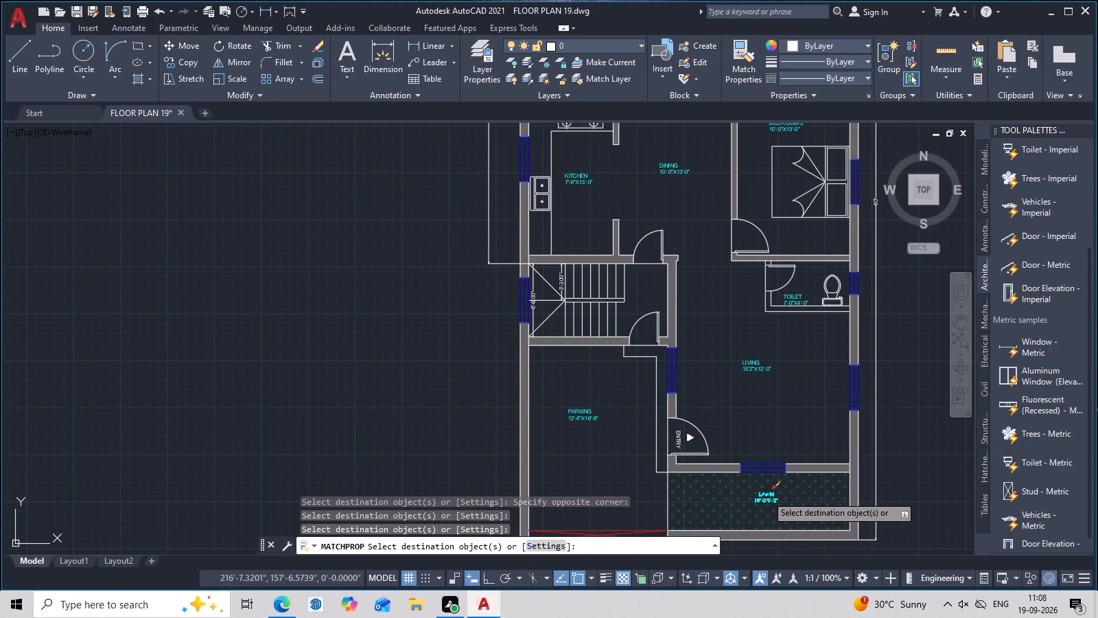
pyautogui.scroll(5, 767, 495)
pyautogui.click(768, 483)
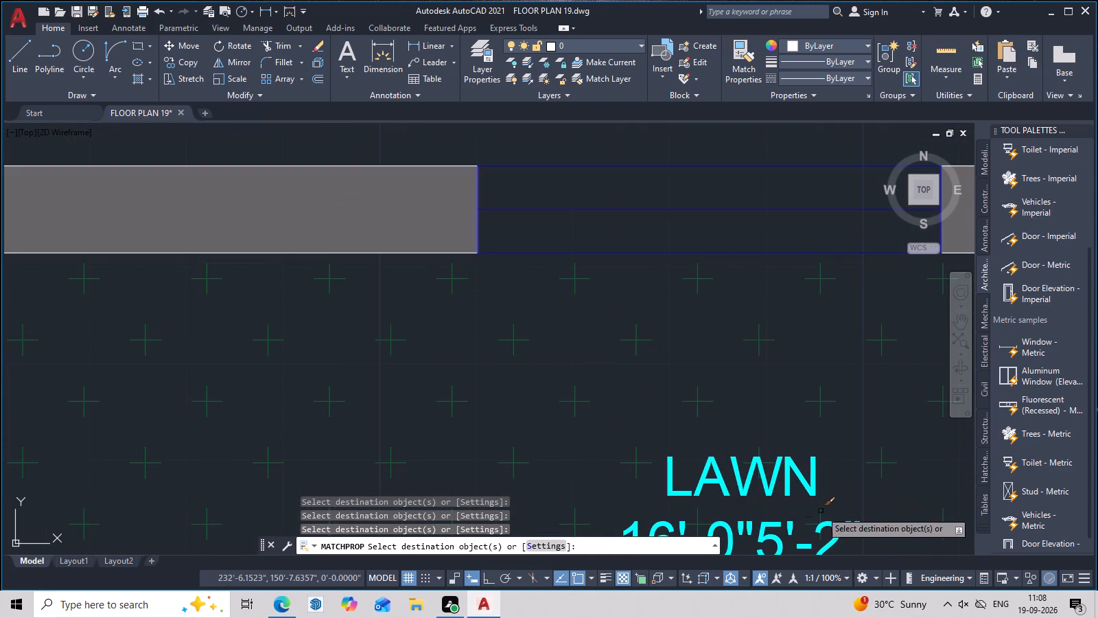
pyautogui.scroll(-3, 824, 424)
pyautogui.press('Escape')
# Review the room labels across the floor plan, from the north toilets and bedrooms down to the parking and lawn.
pyautogui.scroll(-5, 824, 424)
pyautogui.moveTo(824, 424); pyautogui.dragTo(808, 500, button='middle')
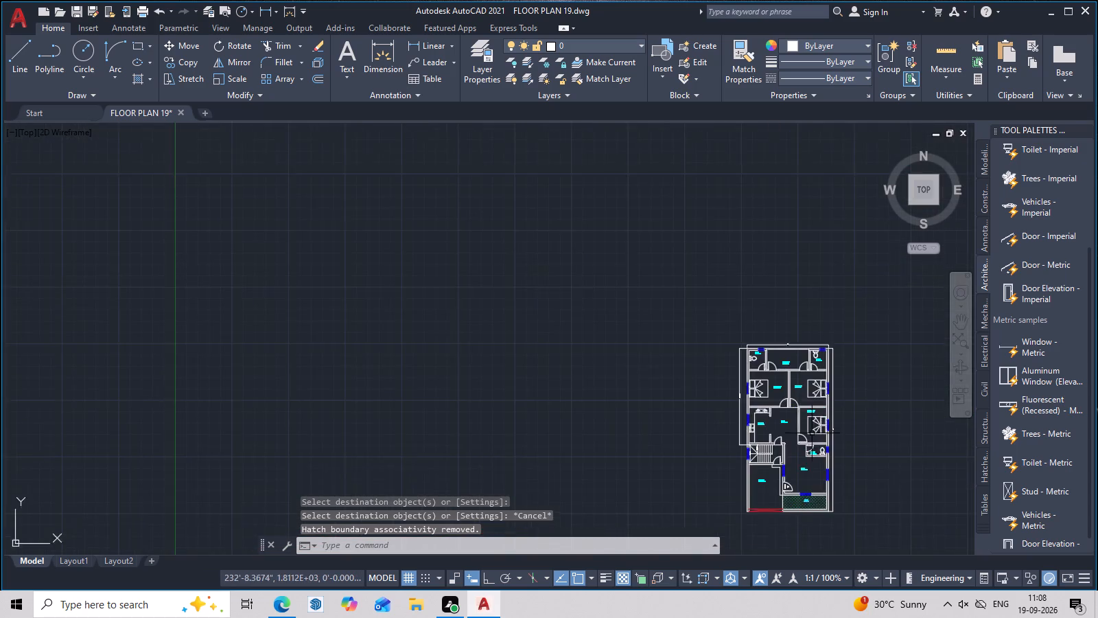
pyautogui.scroll(6, 812, 348)
pyautogui.moveTo(810, 403); pyautogui.dragTo(782, 137, button='middle')
pyautogui.scroll(-3, 764, 233)
pyautogui.moveTo(767, 317); pyautogui.dragTo(766, 227, button='middle')
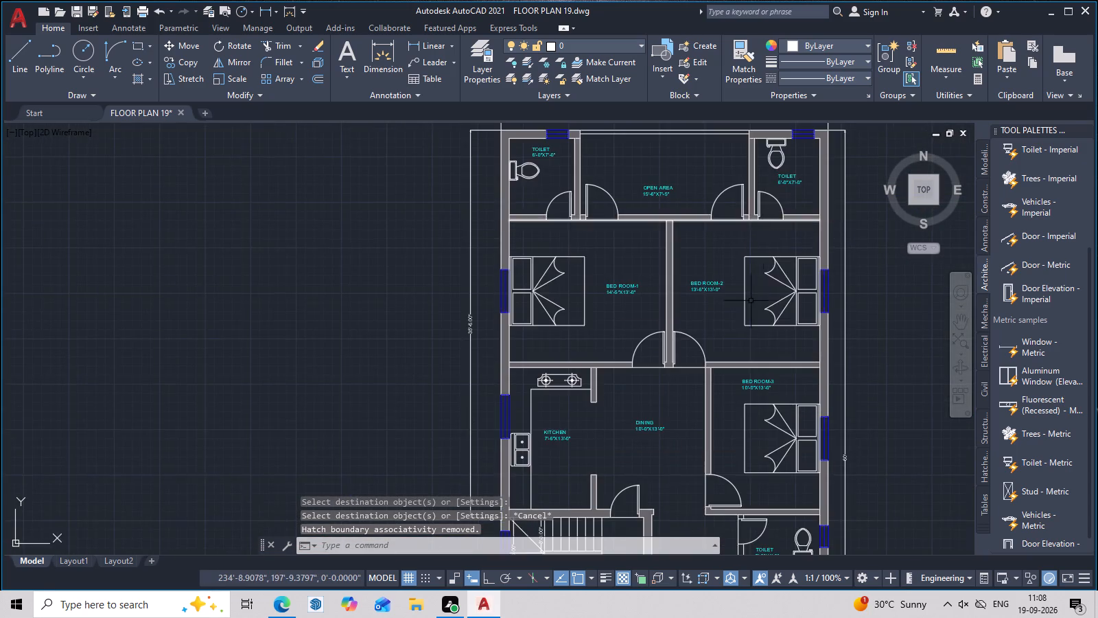
pyautogui.moveTo(744, 328); pyautogui.dragTo(766, 184, button='middle')
pyautogui.moveTo(767, 328); pyautogui.dragTo(781, 224, button='middle')
pyautogui.moveTo(788, 310); pyautogui.dragTo(784, 203, button='middle')
pyautogui.moveTo(733, 227); pyautogui.dragTo(731, 282, button='middle')
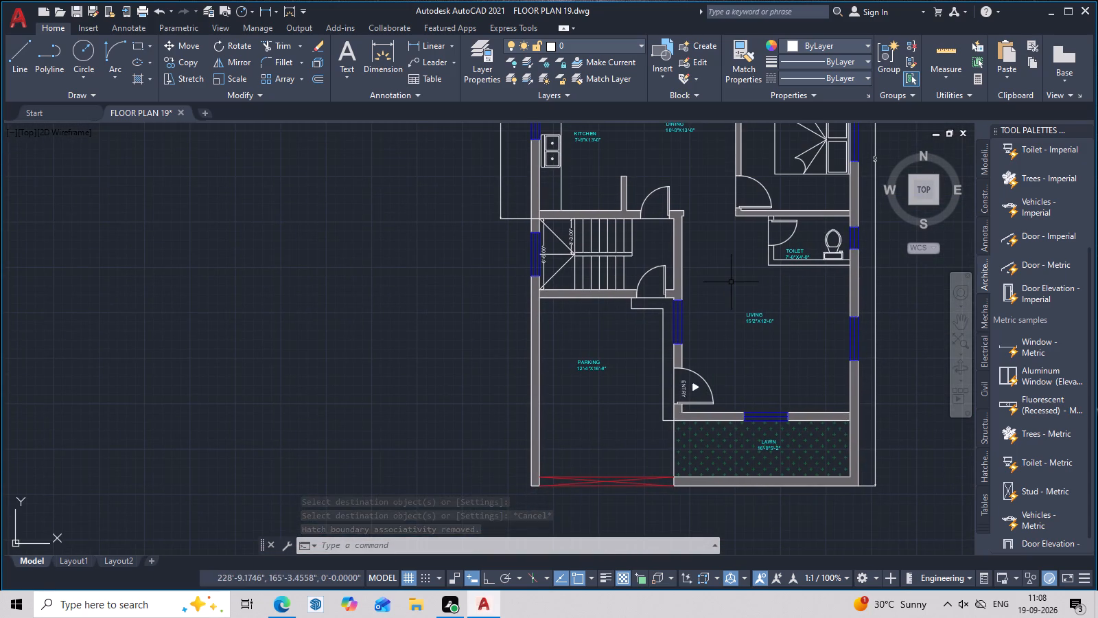
# With ortho on, draw a horizontal line about 3'-4" long westward from the easternmost tread line of the lower stair flight.
pyautogui.scroll(3, 604, 241)
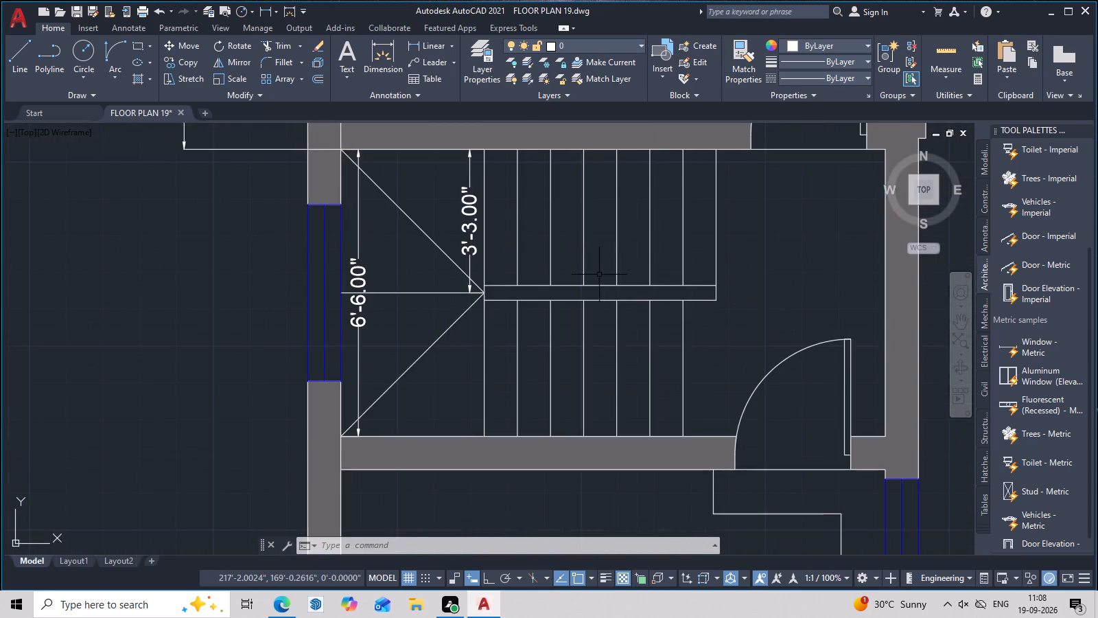
pyautogui.moveTo(598, 282); pyautogui.dragTo(639, 108, button='middle')
pyautogui.scroll(1, 645, 143)
pyautogui.moveTo(645, 144); pyautogui.dragTo(662, 414, button='middle')
pyautogui.moveTo(690, 382); pyautogui.dragTo(714, 217, button='middle')
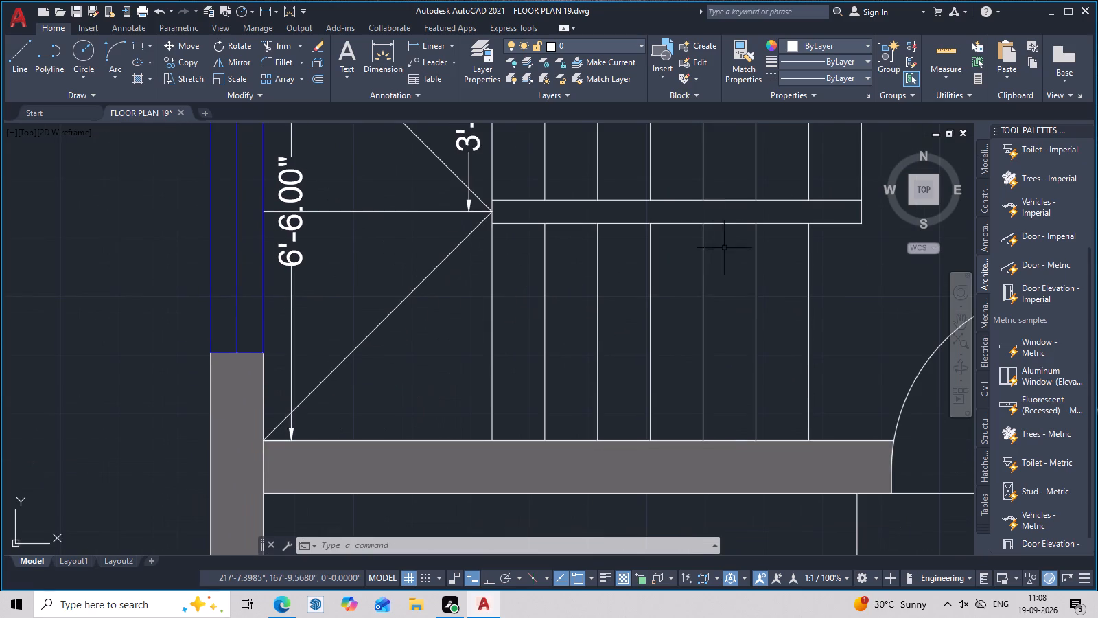
pyautogui.write('L')
pyautogui.press('space')
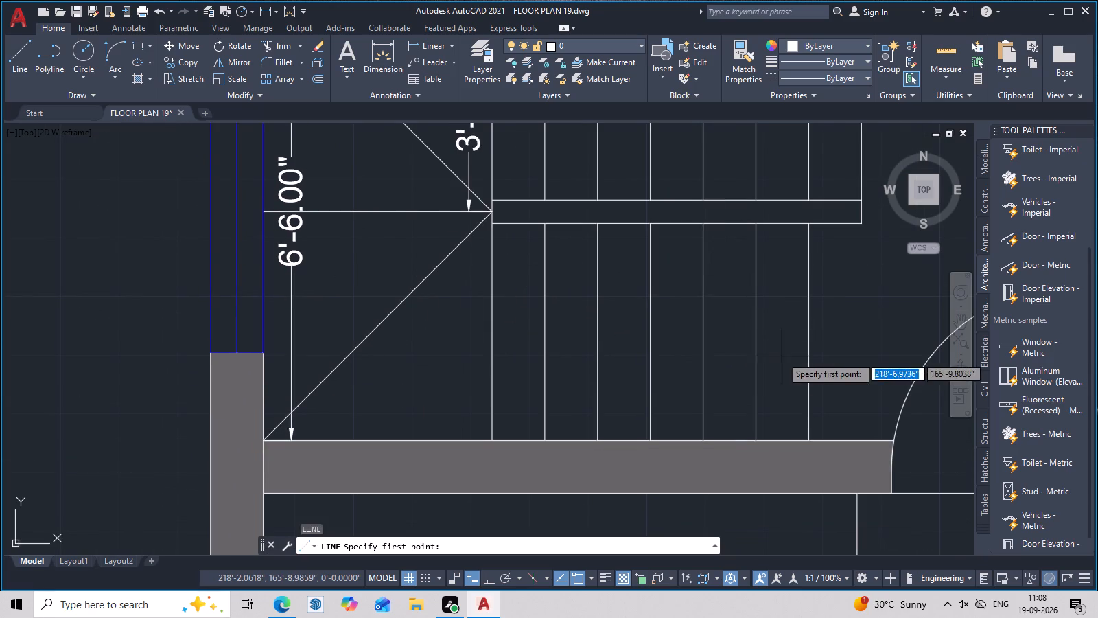
pyautogui.click(810, 342)
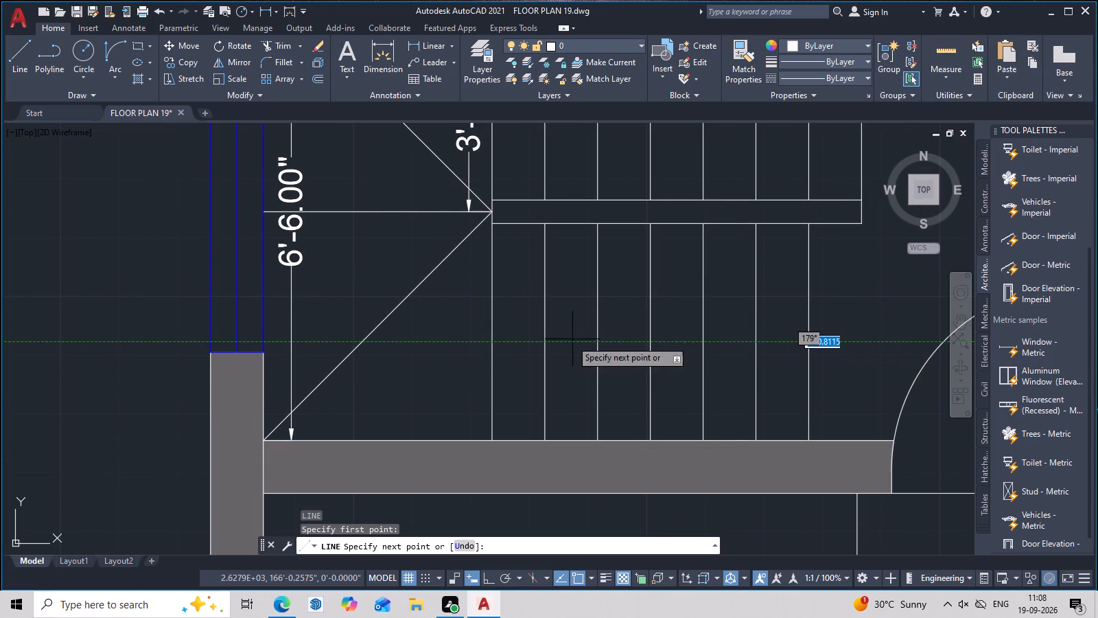
pyautogui.click(575, 337)
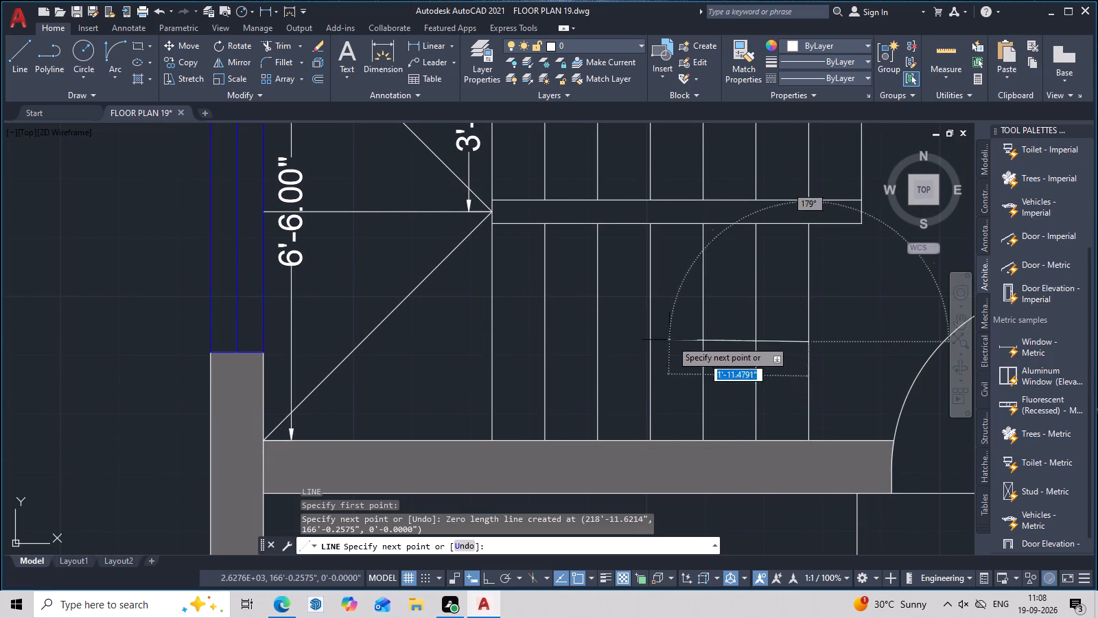
pyautogui.press('F8')
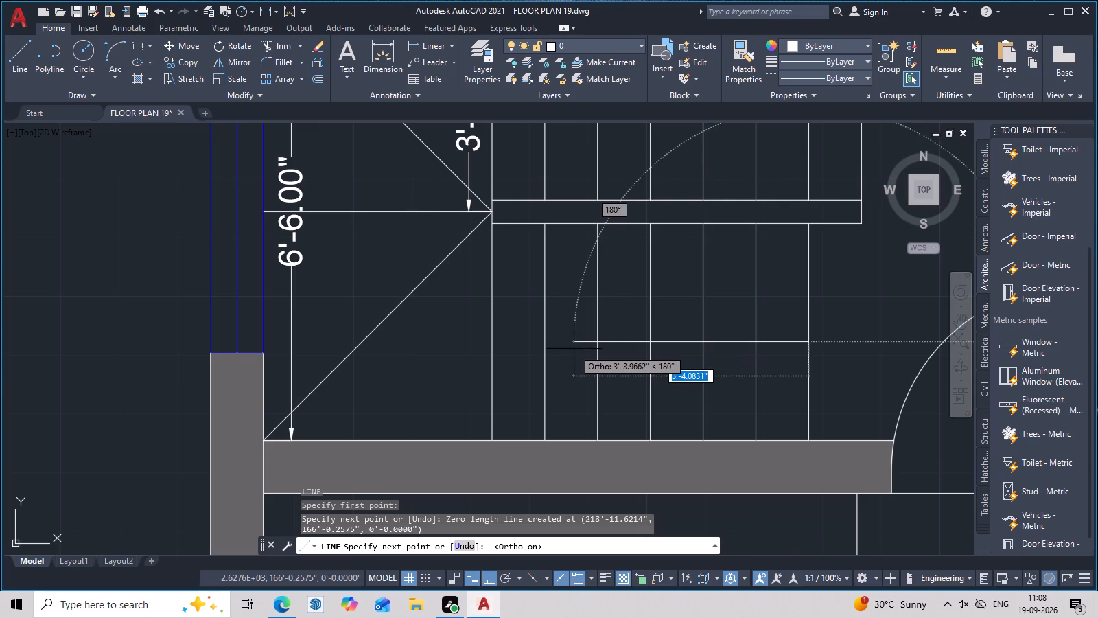
pyautogui.click(574, 349)
pyautogui.press('space')
# Draw a 3-sided inscribed polygon of about 2" radius at the stair line's west end, pointing west as an arrowhead.
pyautogui.moveTo(678, 331); pyautogui.dragTo(676, 295, button='middle')
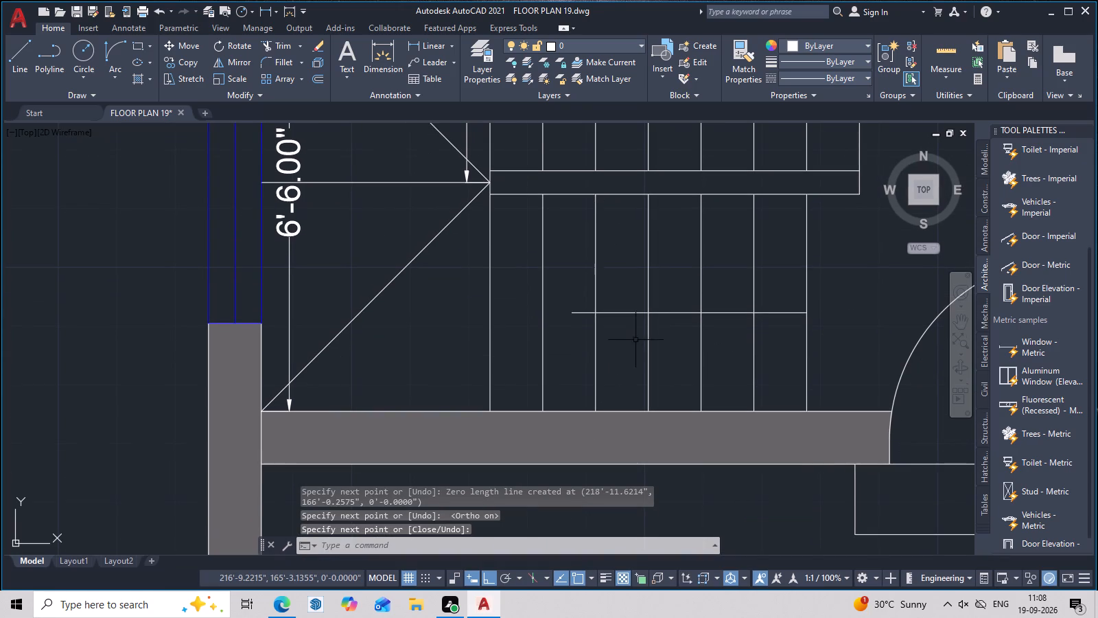
pyautogui.write('POL')
pyautogui.press('space')
pyautogui.press('space')
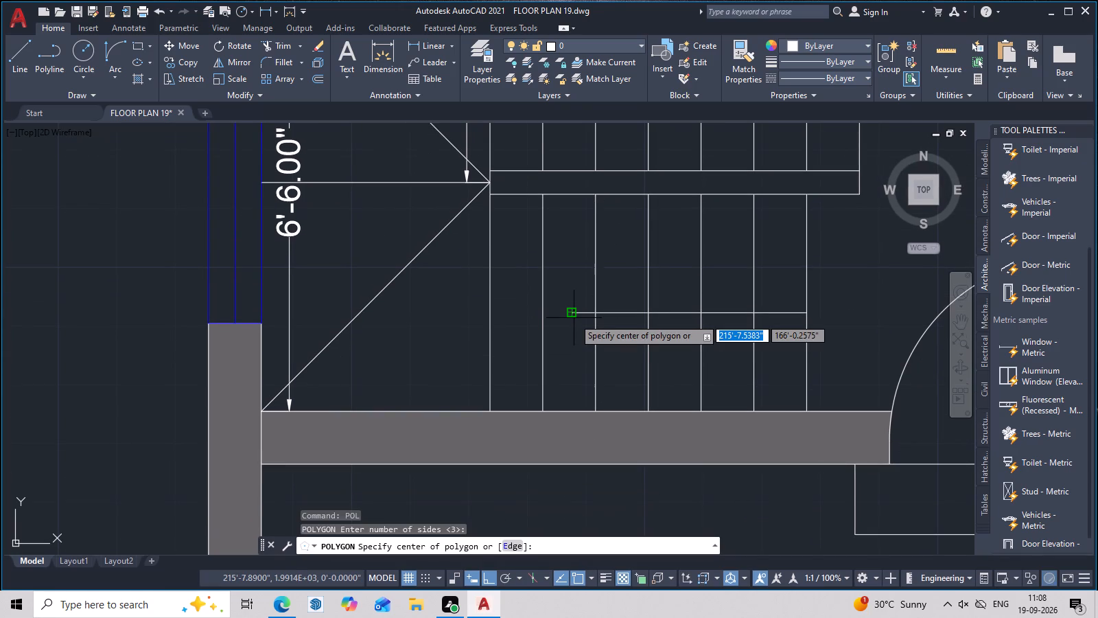
pyautogui.click(574, 315)
pyautogui.moveTo(598, 350); pyautogui.dragTo(574, 315)
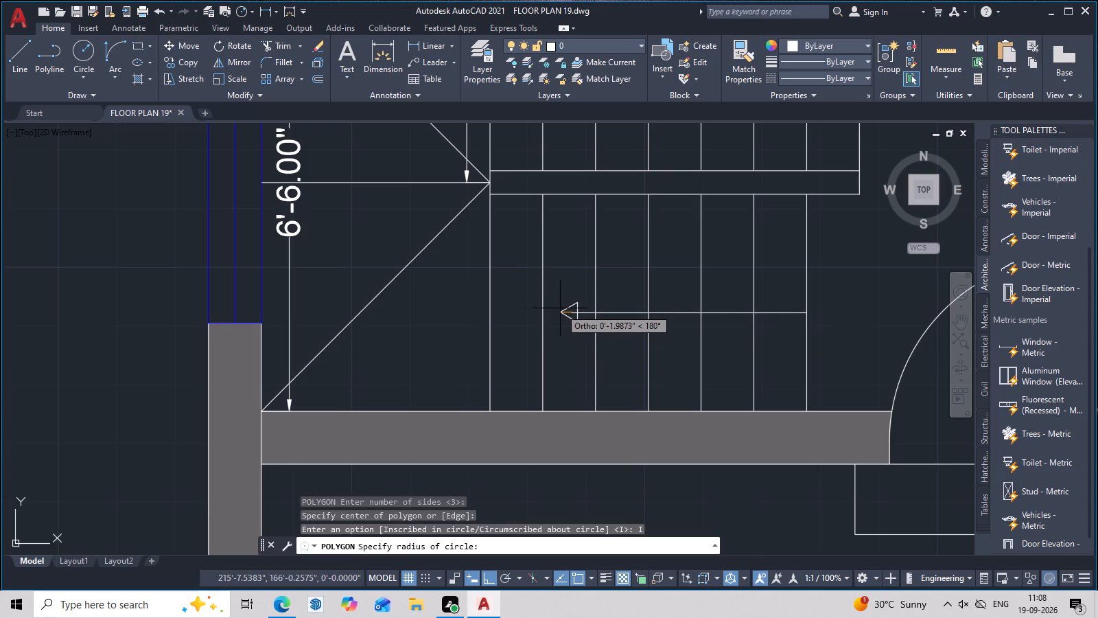
pyautogui.click(560, 308)
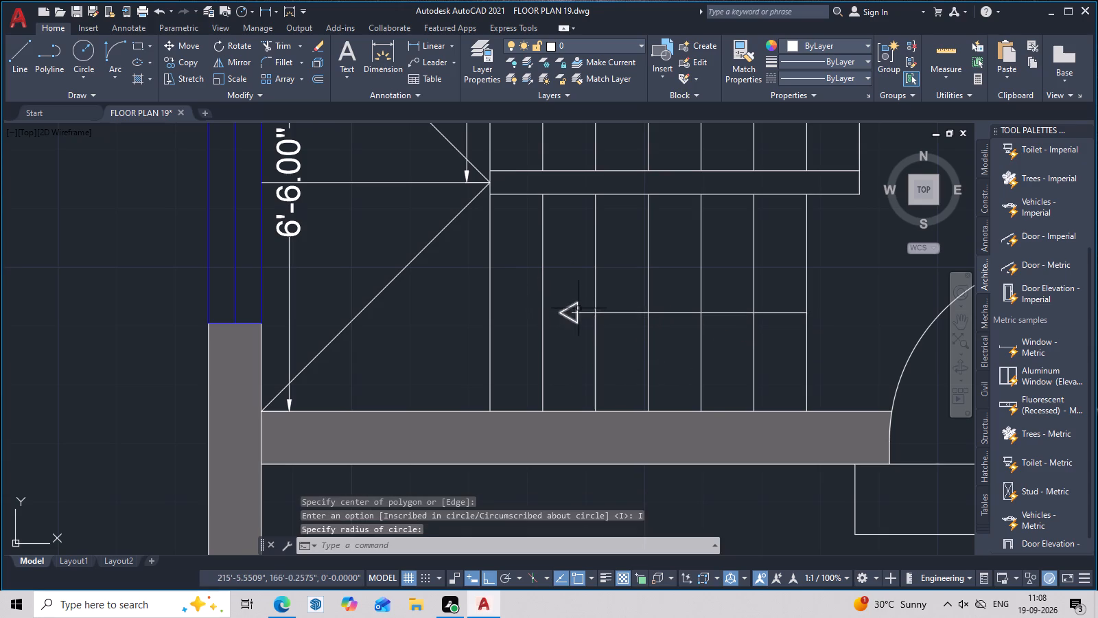
# Copy the triangular arrowhead about 2'-2" east along the direction line of the lower stair flight.
pyautogui.click(579, 308)
pyautogui.write('CO')
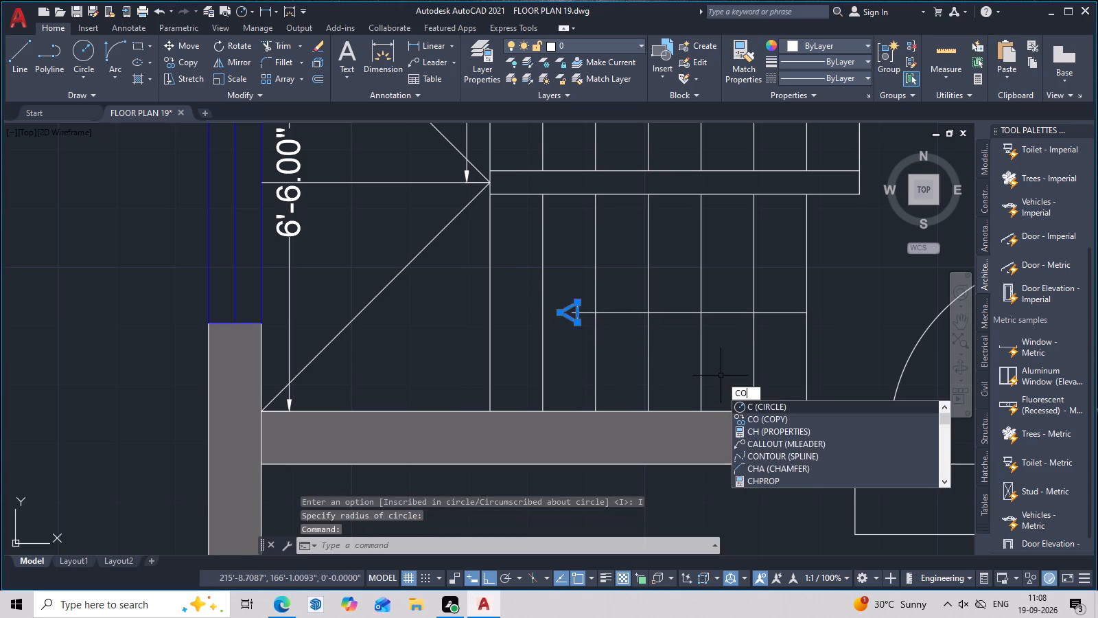
pyautogui.press('space')
pyautogui.scroll(2, 581, 306)
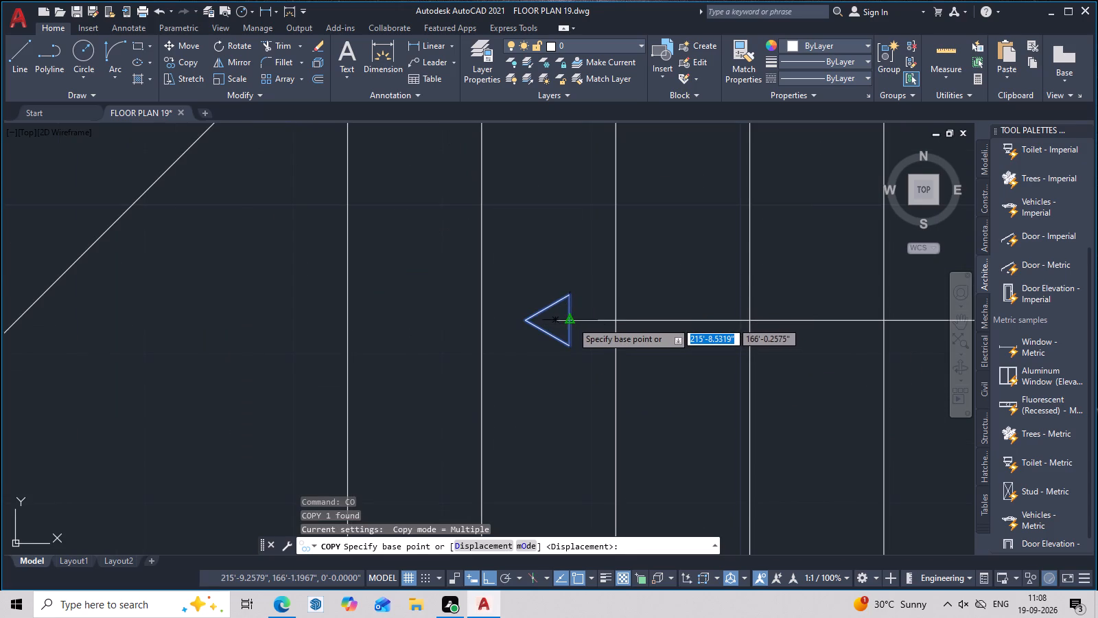
pyautogui.click(572, 321)
pyautogui.moveTo(772, 347); pyautogui.dragTo(716, 343, button='middle')
pyautogui.middleClick(716, 343)
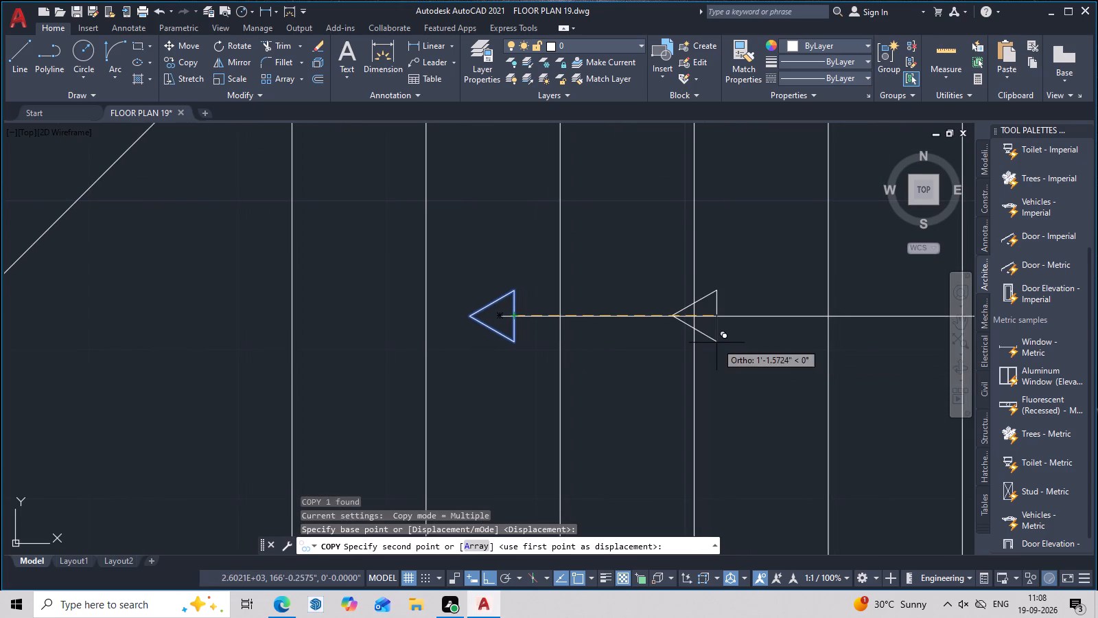
pyautogui.scroll(-2, 827, 345)
pyautogui.moveTo(797, 350); pyautogui.dragTo(694, 348, button='middle')
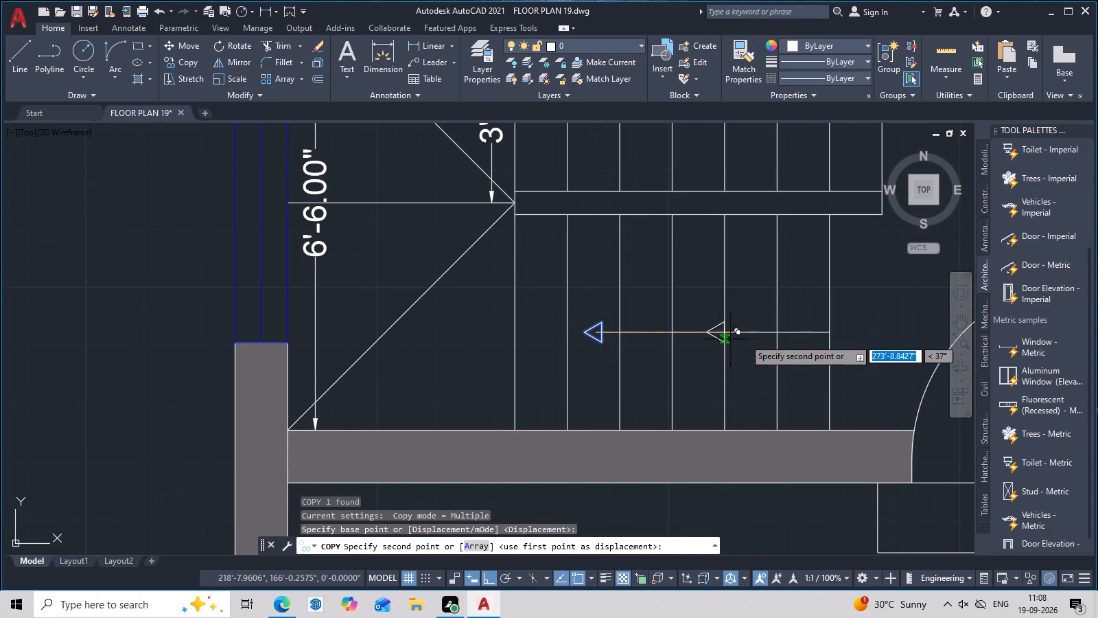
pyautogui.click(757, 340)
pyautogui.press('space')
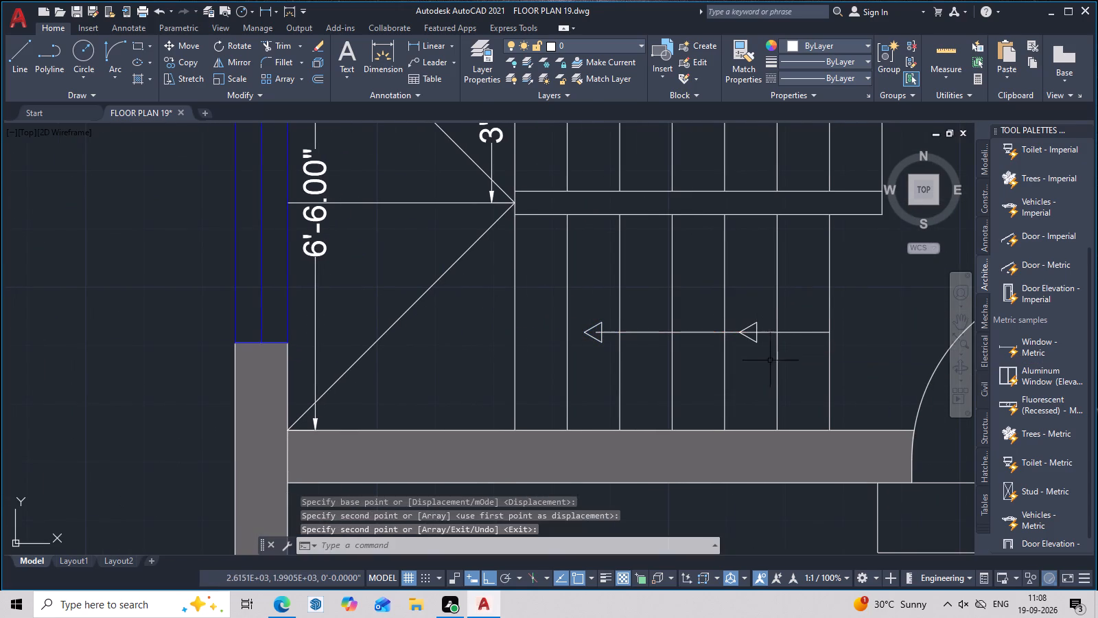
pyautogui.press('Escape')
# Fill both arrowheads on the stair direction line with a solid hatch.
pyautogui.write('H')
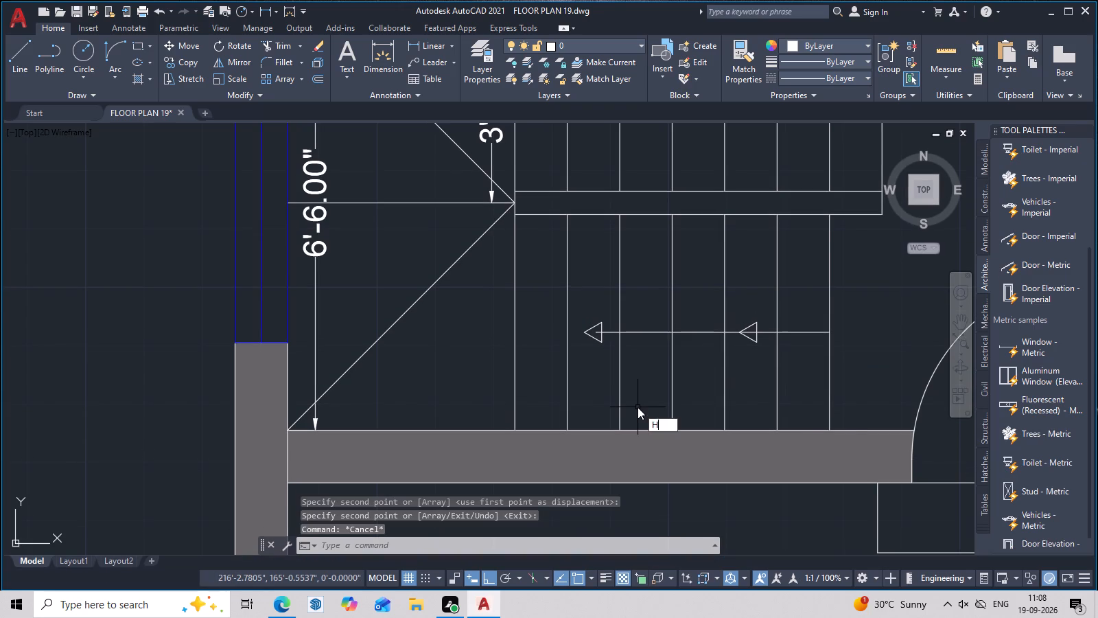
pyautogui.press('space')
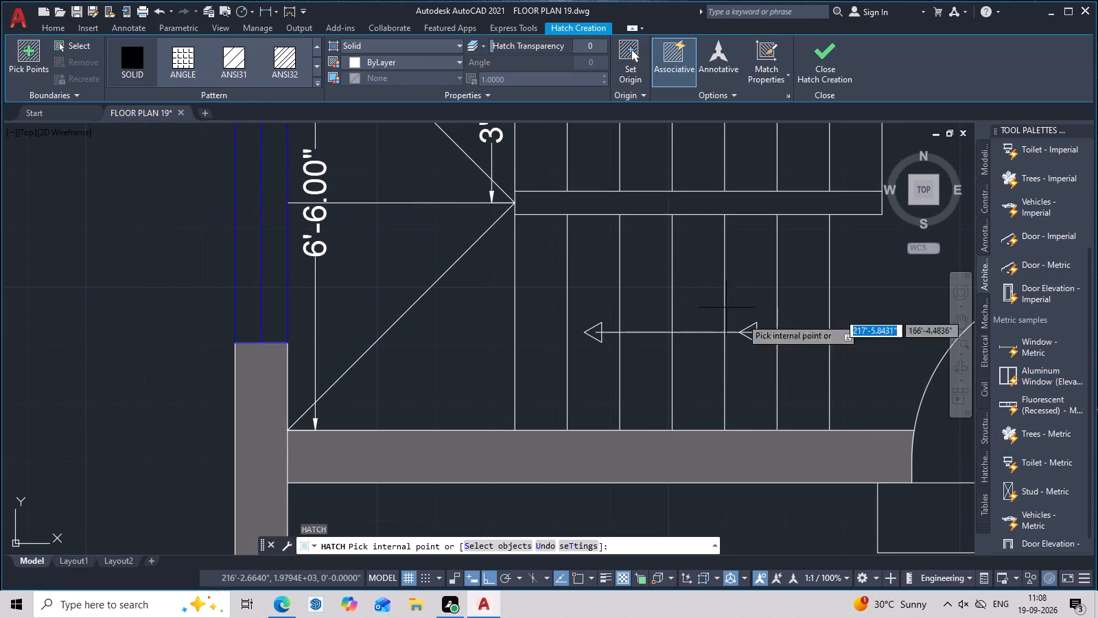
pyautogui.scroll(3, 597, 332)
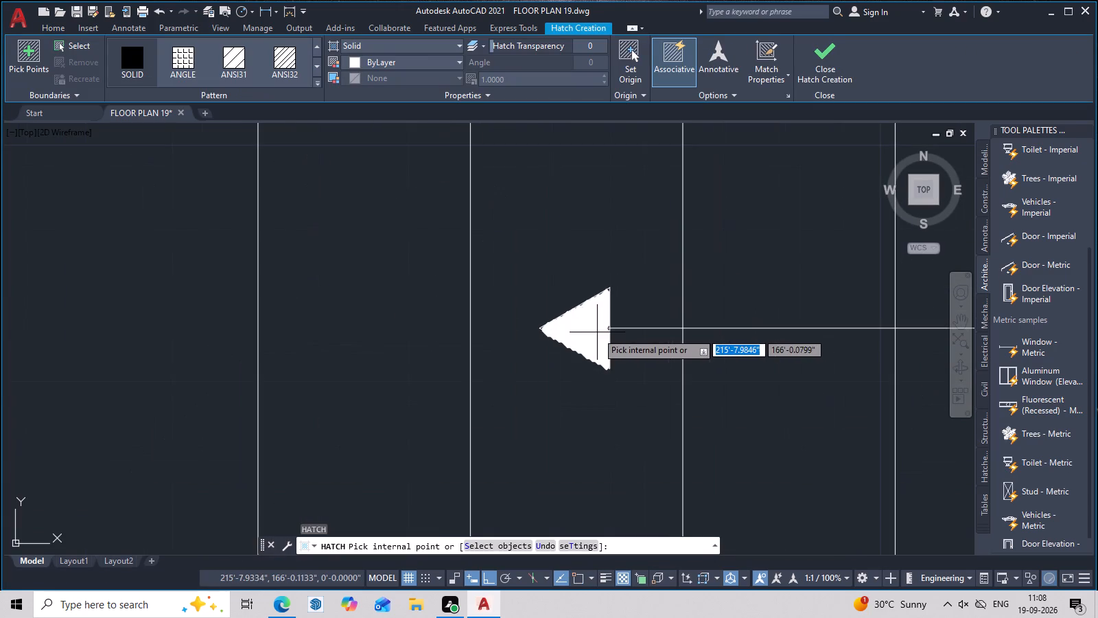
pyautogui.click(597, 332)
pyautogui.scroll(-3, 646, 335)
pyautogui.moveTo(708, 354); pyautogui.dragTo(591, 355, button='middle')
pyautogui.scroll(2, 725, 341)
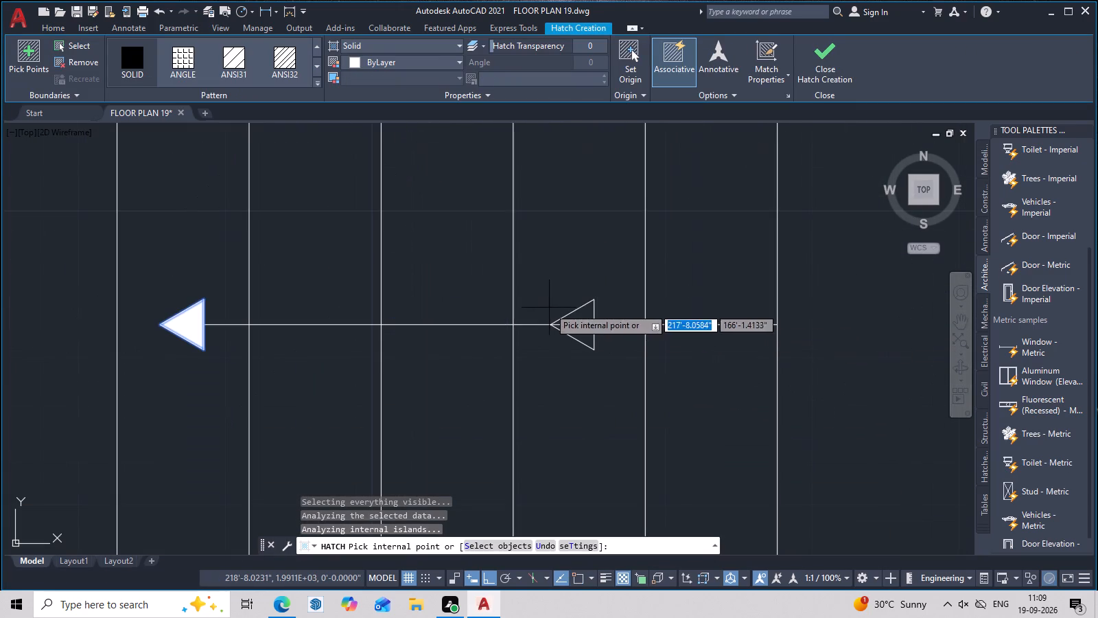
pyautogui.click(581, 315)
pyautogui.click(585, 332)
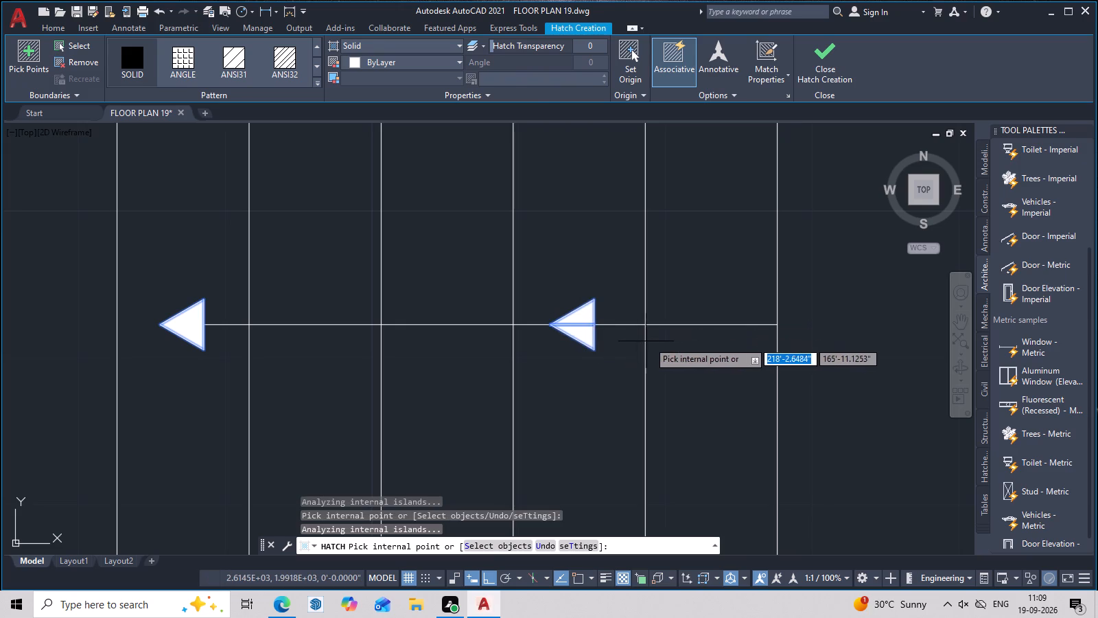
pyautogui.press('Escape')
# Stretch the east end of the stair direction line about 8" further east, past the easternmost tread line.
pyautogui.moveTo(603, 331); pyautogui.dragTo(702, 296, button='middle')
pyautogui.scroll(-6, 712, 291)
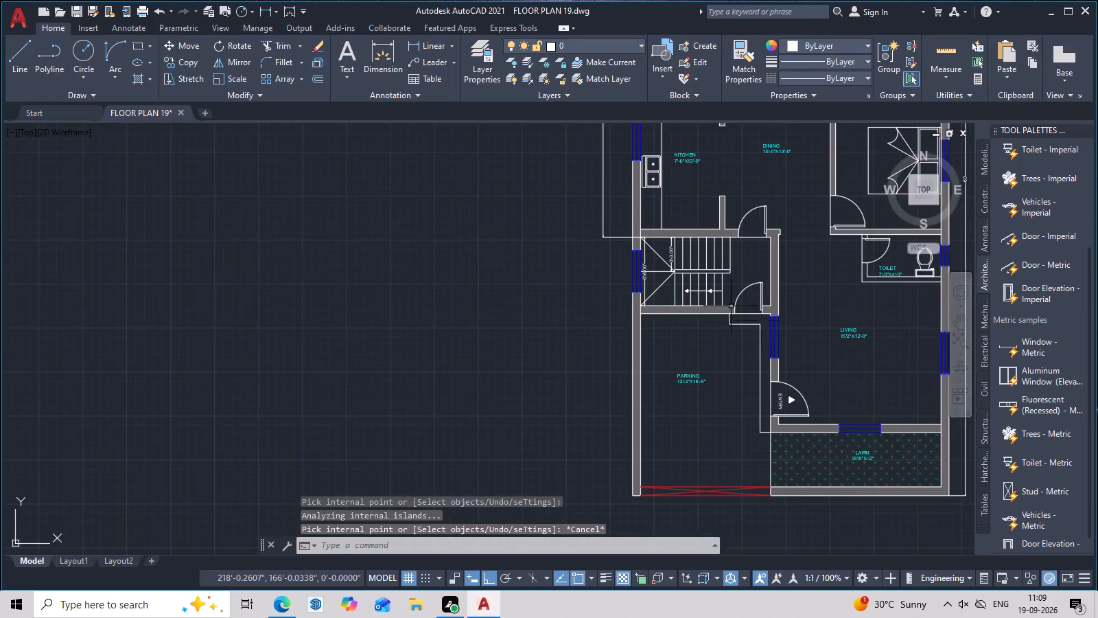
pyautogui.moveTo(762, 321); pyautogui.dragTo(695, 450, button='middle')
pyautogui.middleClick(694, 453)
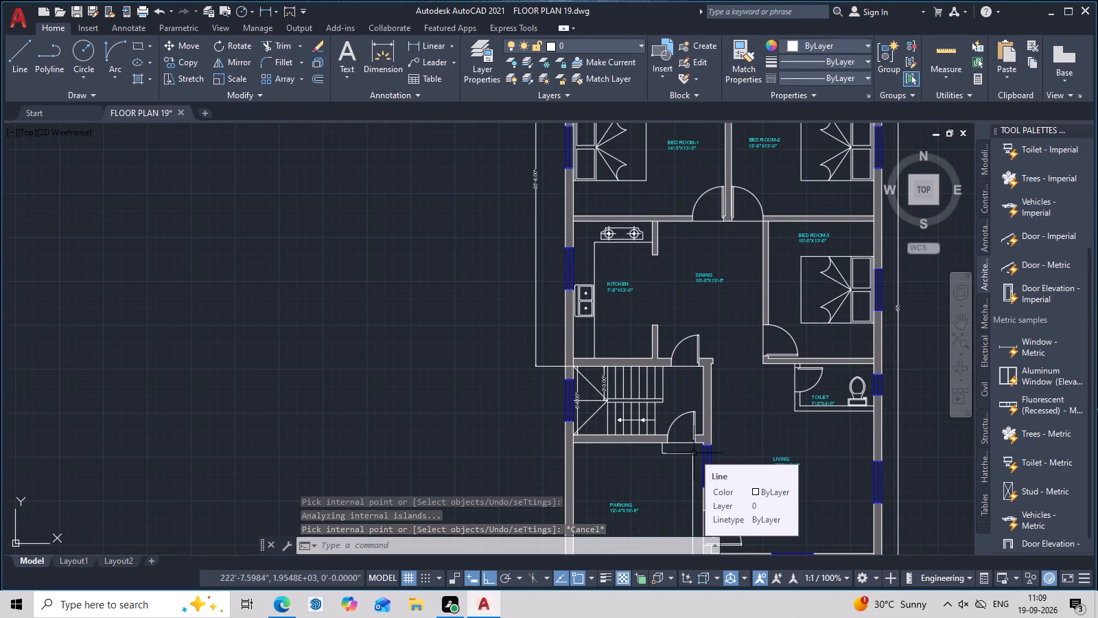
pyautogui.moveTo(678, 422); pyautogui.dragTo(672, 395, button='middle')
pyautogui.moveTo(664, 367); pyautogui.dragTo(659, 343, button='middle')
pyautogui.scroll(4, 652, 357)
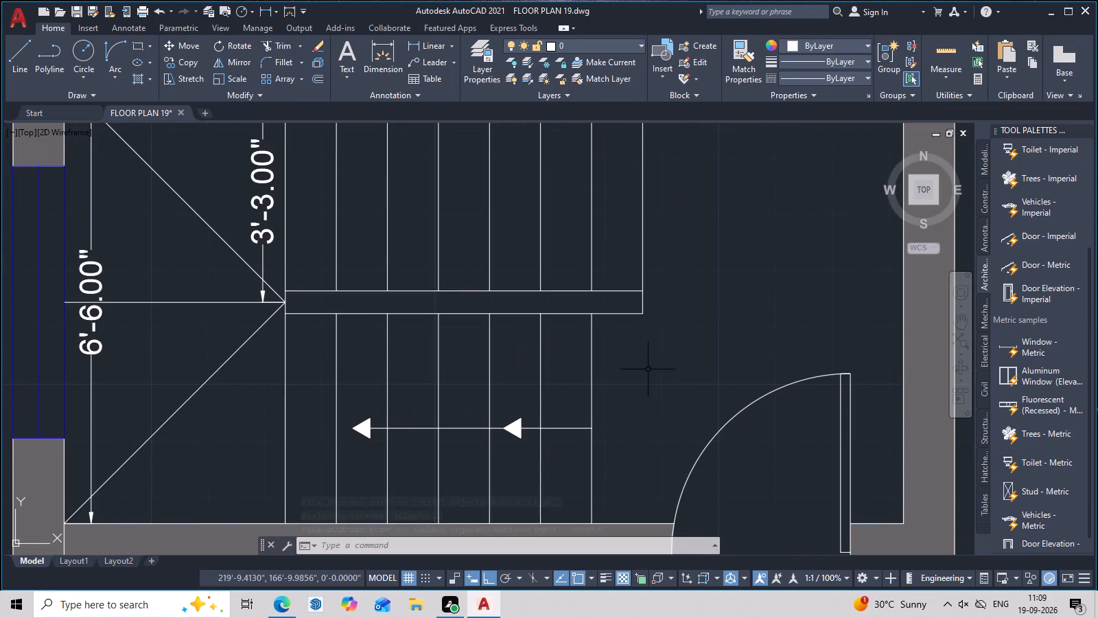
pyautogui.click(581, 428)
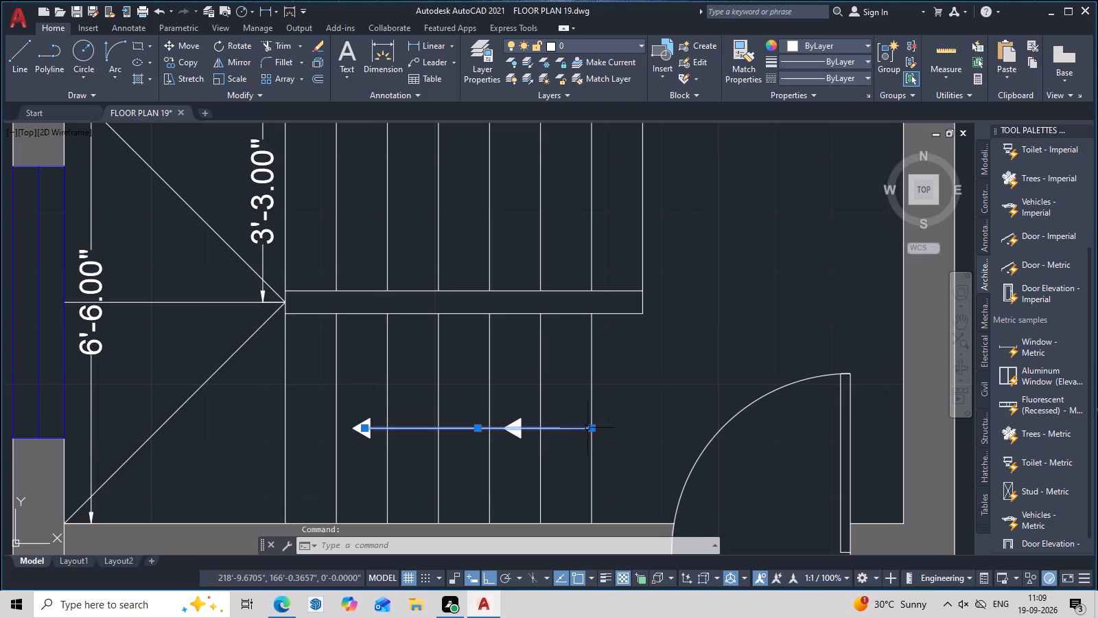
pyautogui.click(593, 428)
pyautogui.click(636, 428)
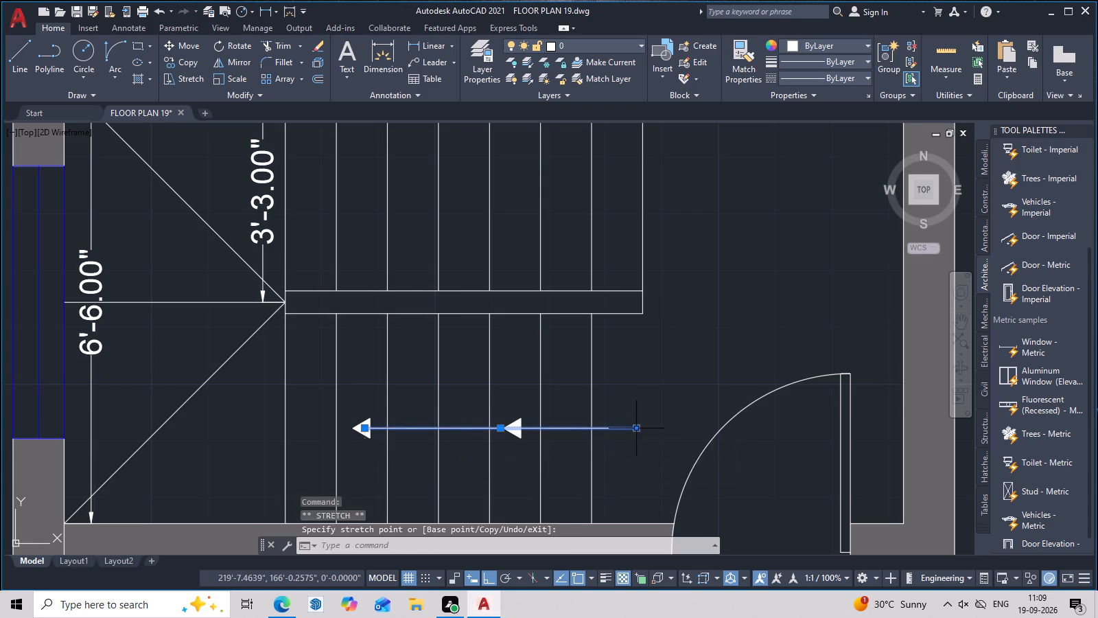
pyautogui.press('Escape')
pyautogui.press('Escape')
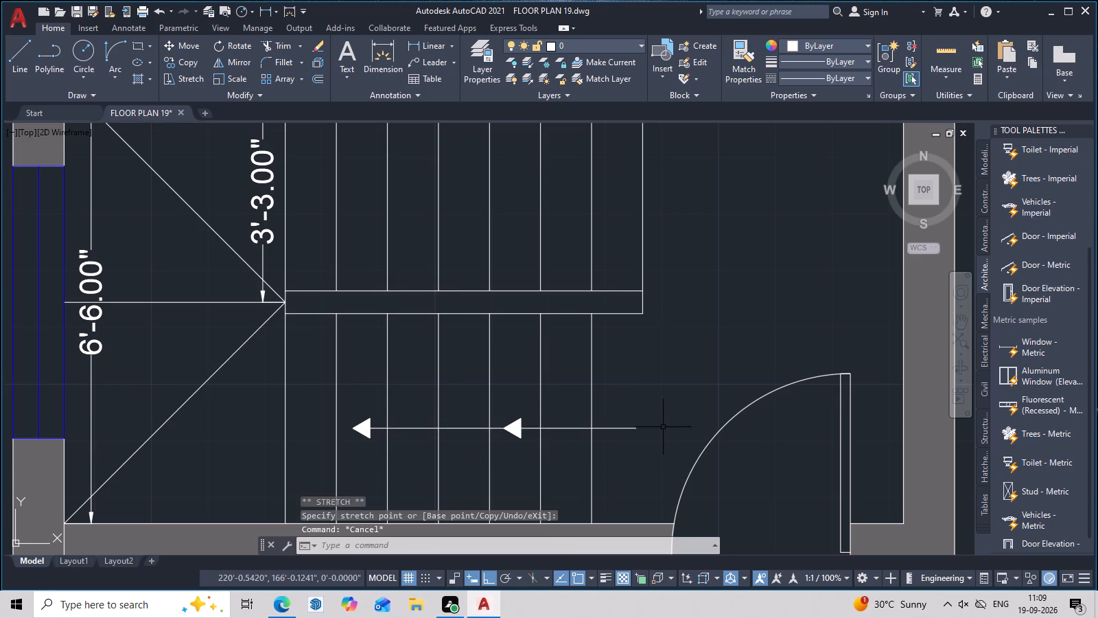
# Add the multiline text UP, 4" high, just above the east end of the stair direction line.
pyautogui.write('T')
pyautogui.press('space')
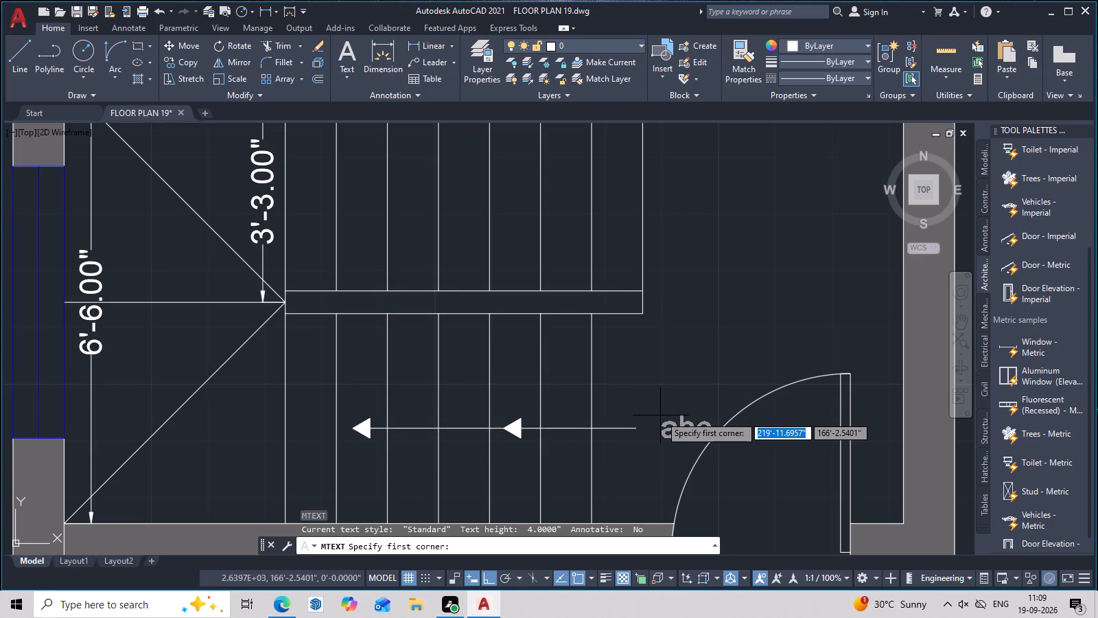
pyautogui.click(629, 387)
pyautogui.click(676, 412)
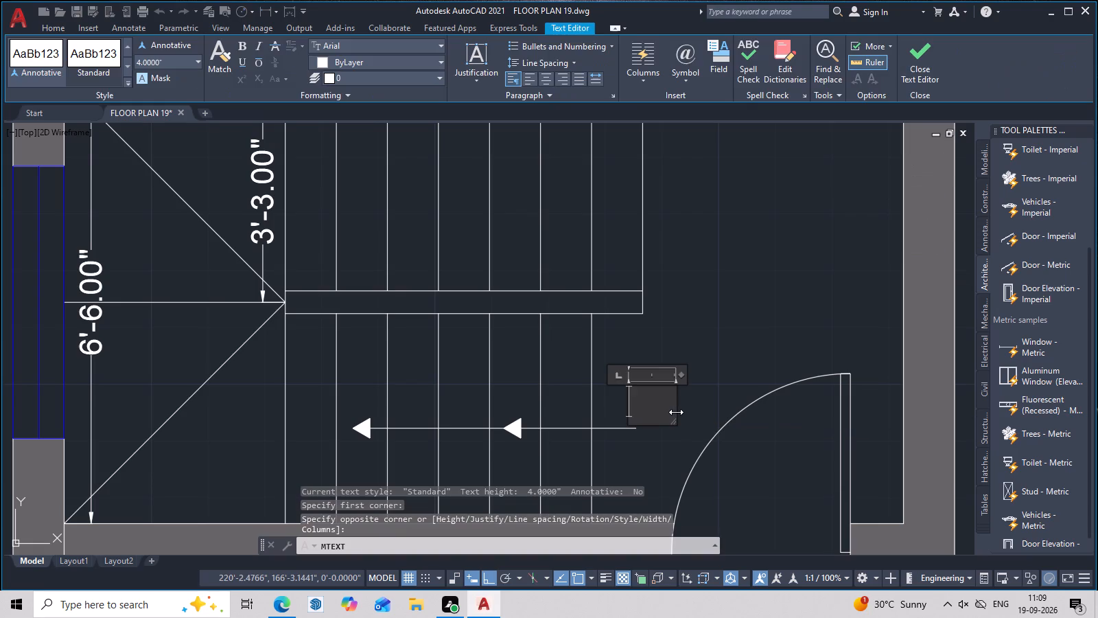
pyautogui.write('UP')
pyautogui.press('space')
pyautogui.click(712, 352)
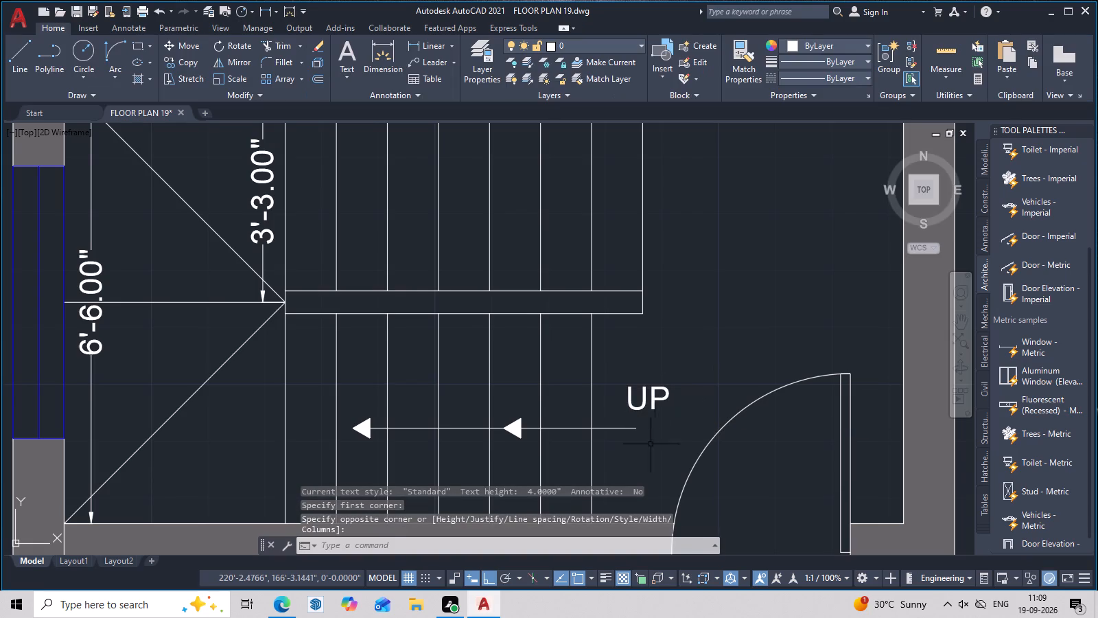
# Review the whole floor plan, from the staircase, parking and lawn up to the bedrooms and north toilets.
pyautogui.scroll(-2, 647, 454)
pyautogui.moveTo(644, 465); pyautogui.dragTo(641, 433, button='middle')
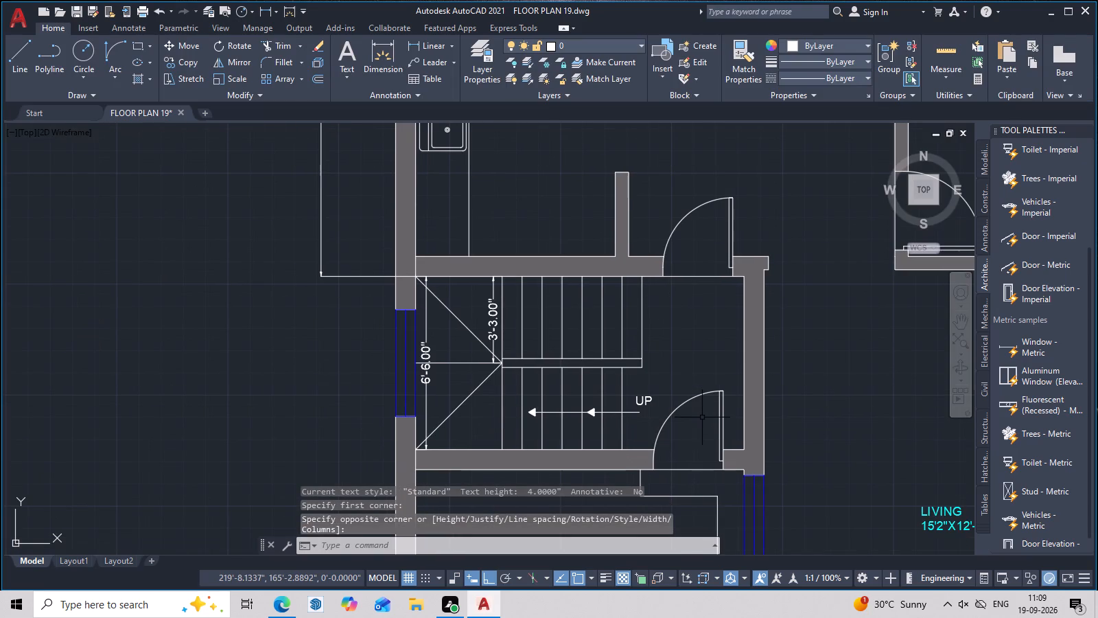
pyautogui.scroll(-2, 664, 332)
pyautogui.moveTo(673, 332); pyautogui.dragTo(639, 242, button='middle')
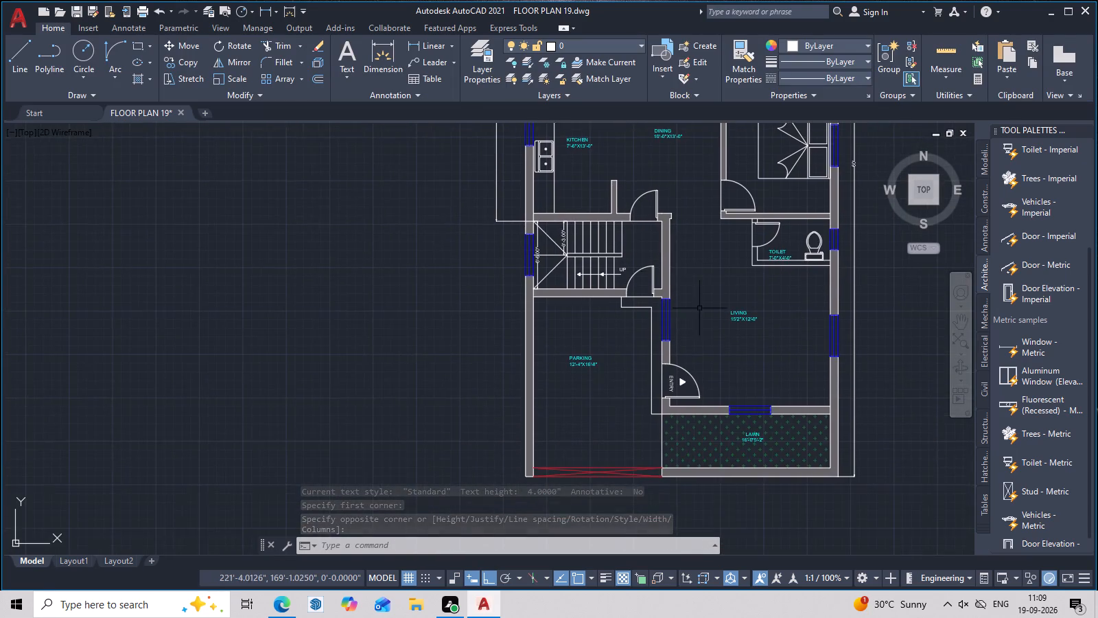
pyautogui.scroll(-2, 715, 332)
pyautogui.moveTo(714, 341); pyautogui.dragTo(688, 448, button='middle')
pyautogui.scroll(2, 675, 348)
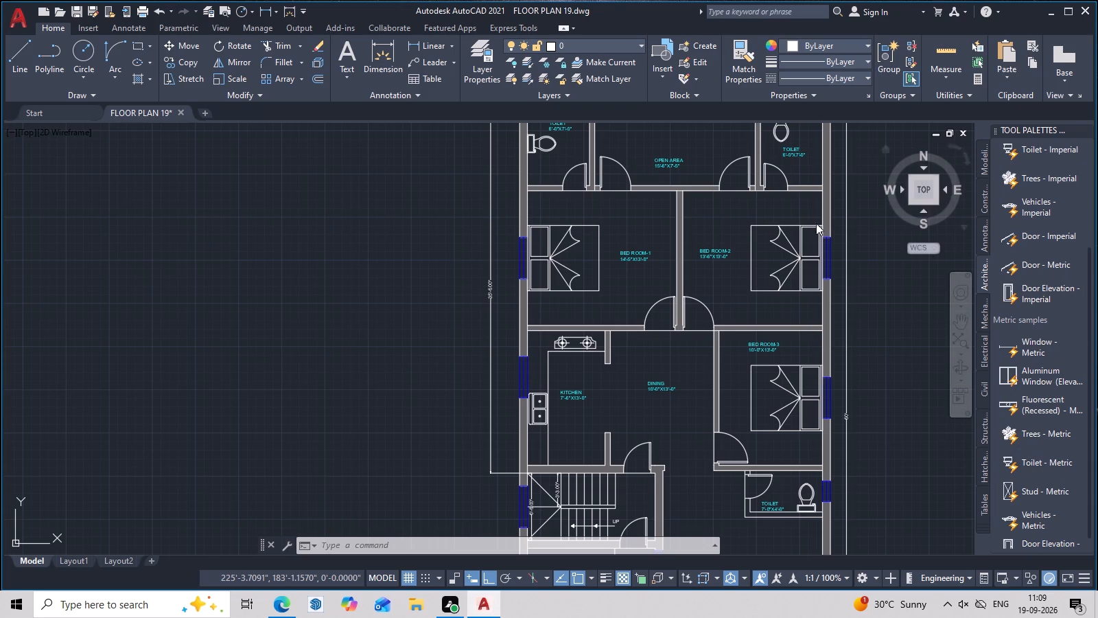
pyautogui.scroll(-2, 763, 264)
pyautogui.moveTo(763, 269); pyautogui.dragTo(747, 325, button='middle')
pyautogui.scroll(2, 747, 325)
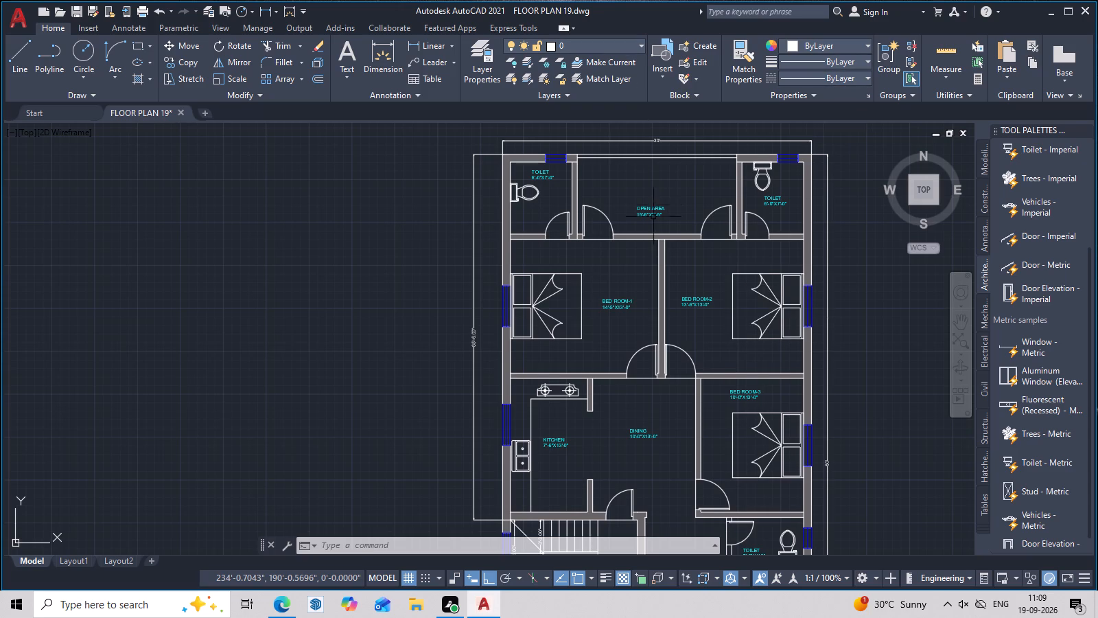
pyautogui.moveTo(653, 217); pyautogui.dragTo(662, 164, button='middle')
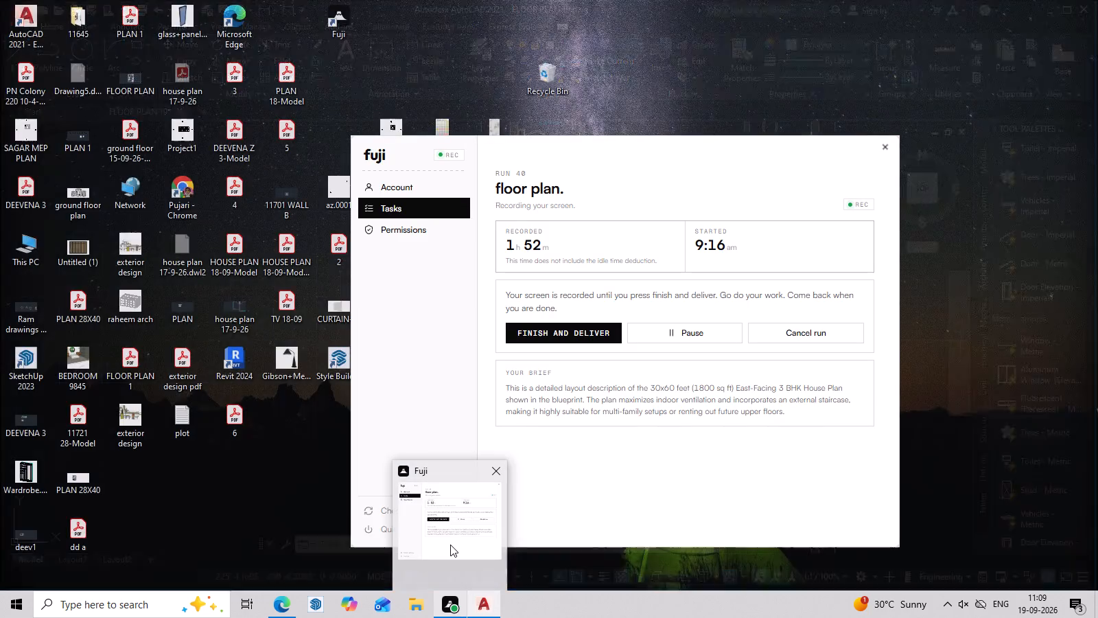
pyautogui.press('Escape')
pyautogui.moveTo(581, 208); pyautogui.dragTo(566, 289, button='middle')
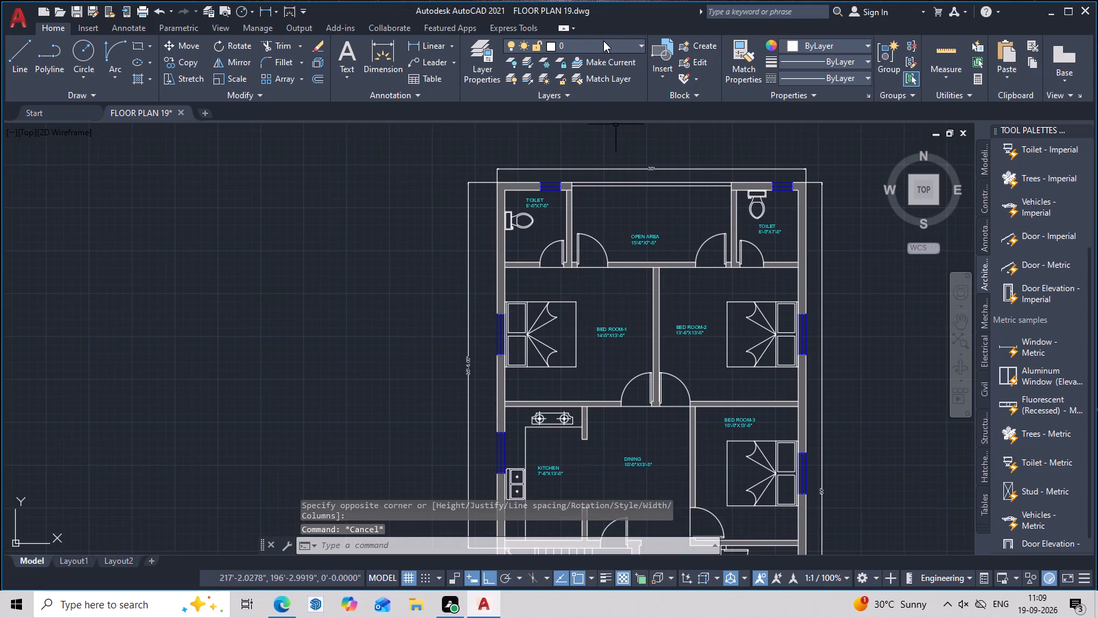
pyautogui.press('k')
pyautogui.press('Escape')
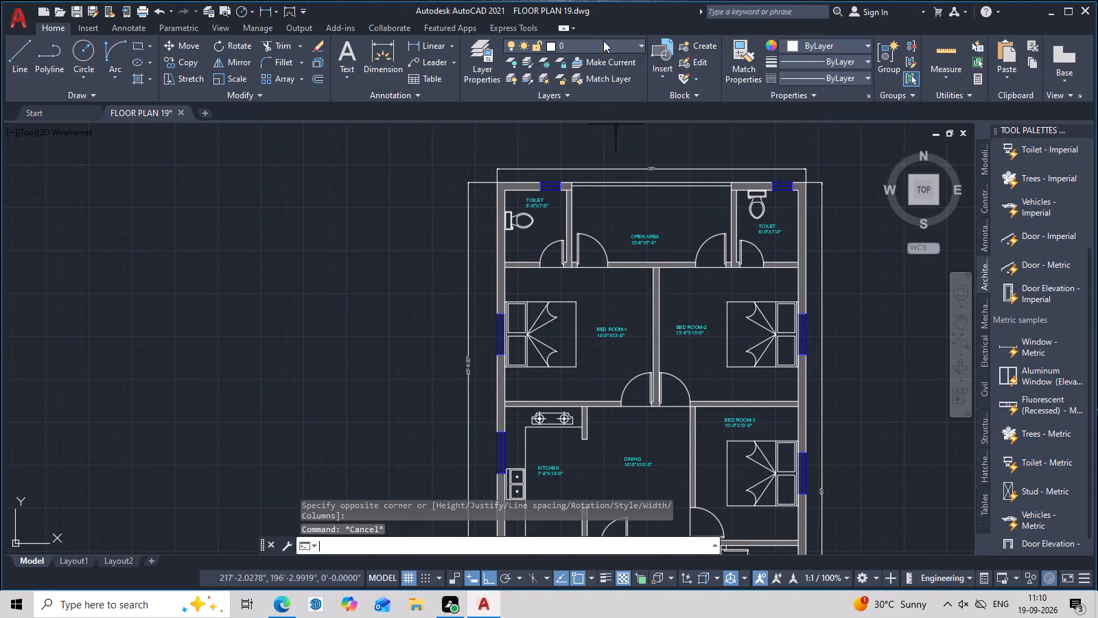
# Create a new layer named FUNITUER.
pyautogui.write('LA')
pyautogui.press('space')
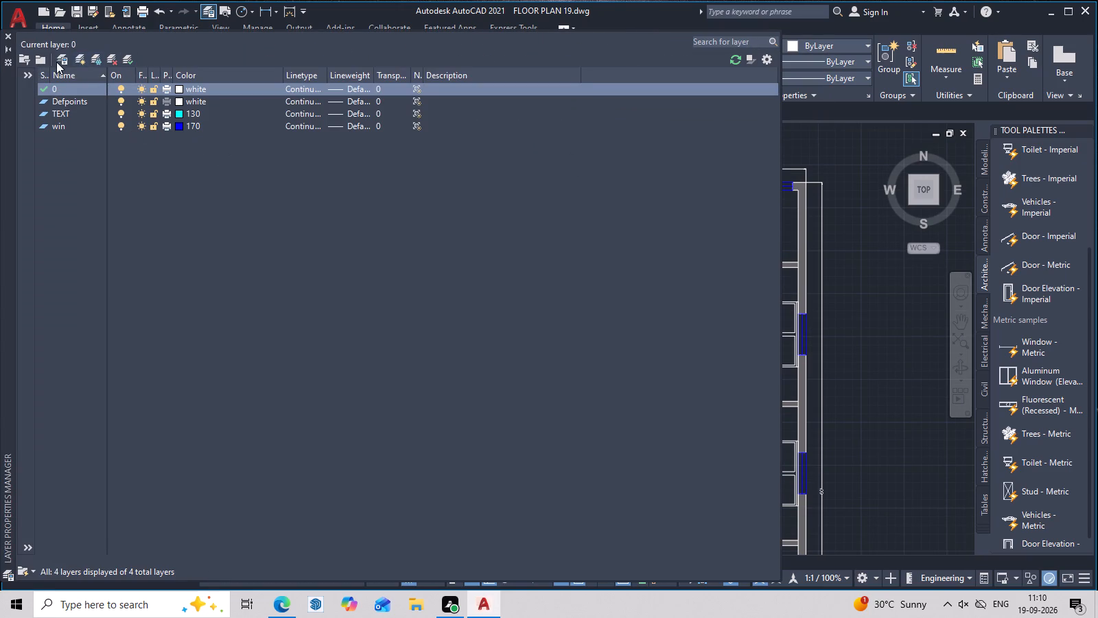
pyautogui.click(77, 56)
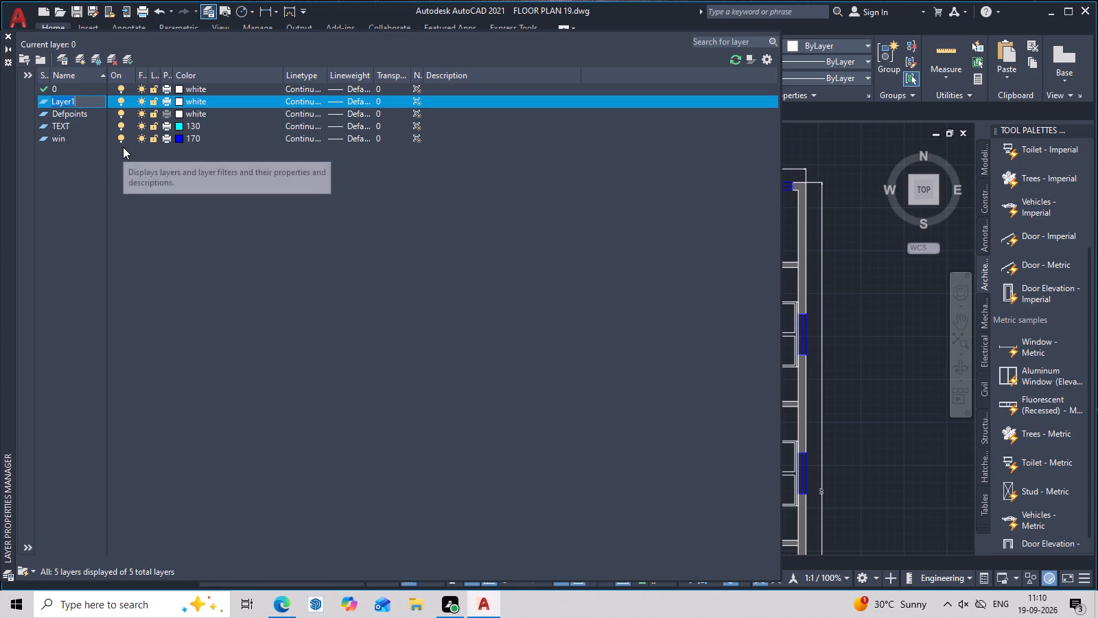
pyautogui.press('BackSpace')
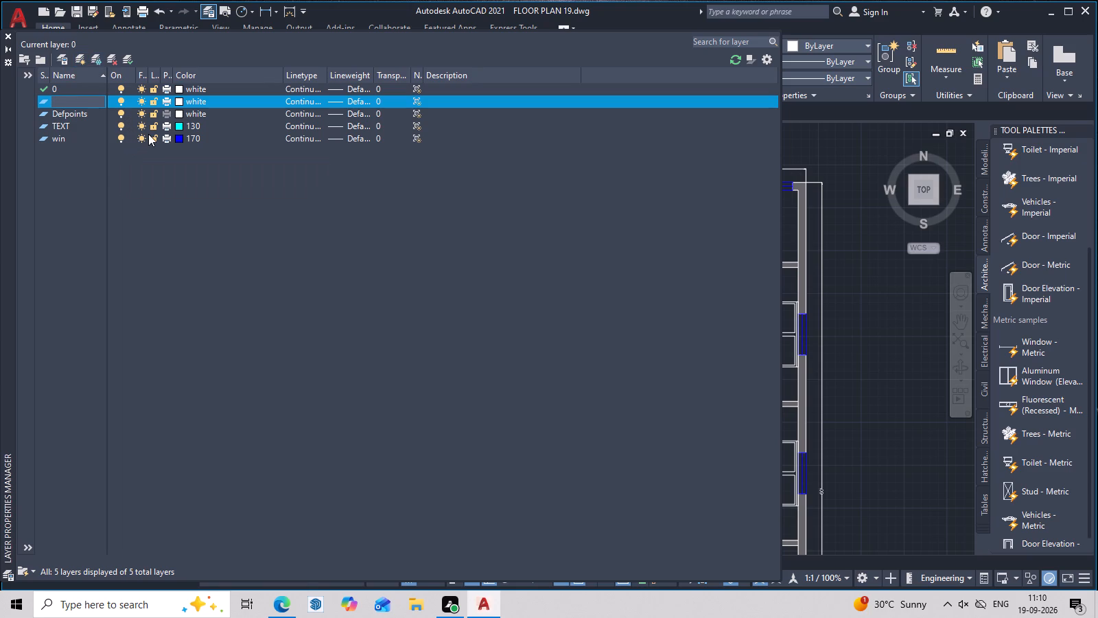
pyautogui.write('FUNI')
pyautogui.write('TU')
pyautogui.write('ER')
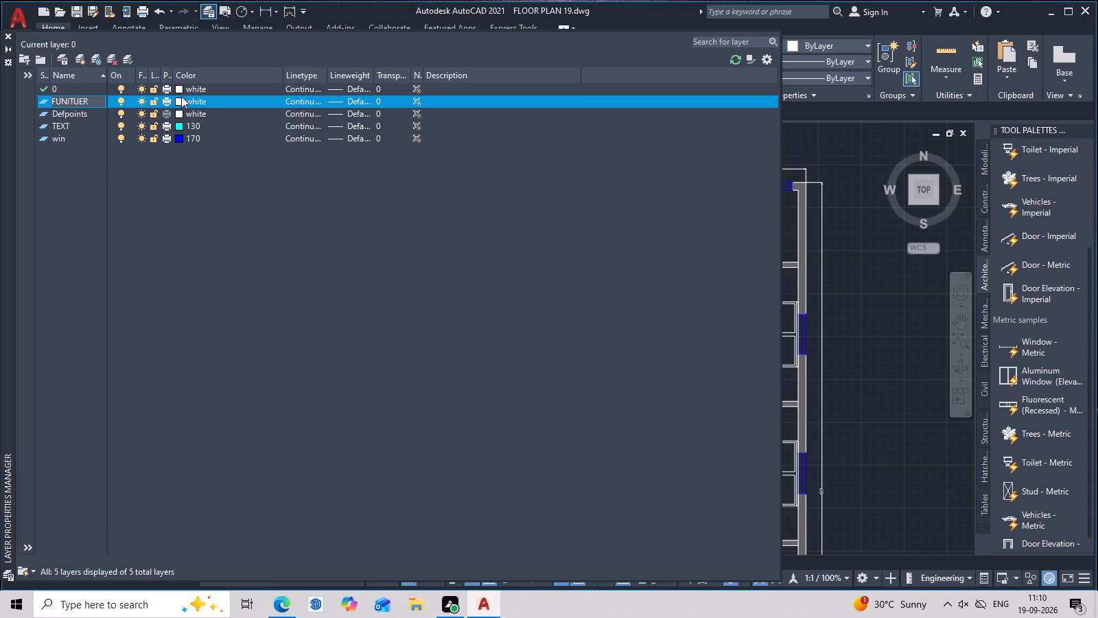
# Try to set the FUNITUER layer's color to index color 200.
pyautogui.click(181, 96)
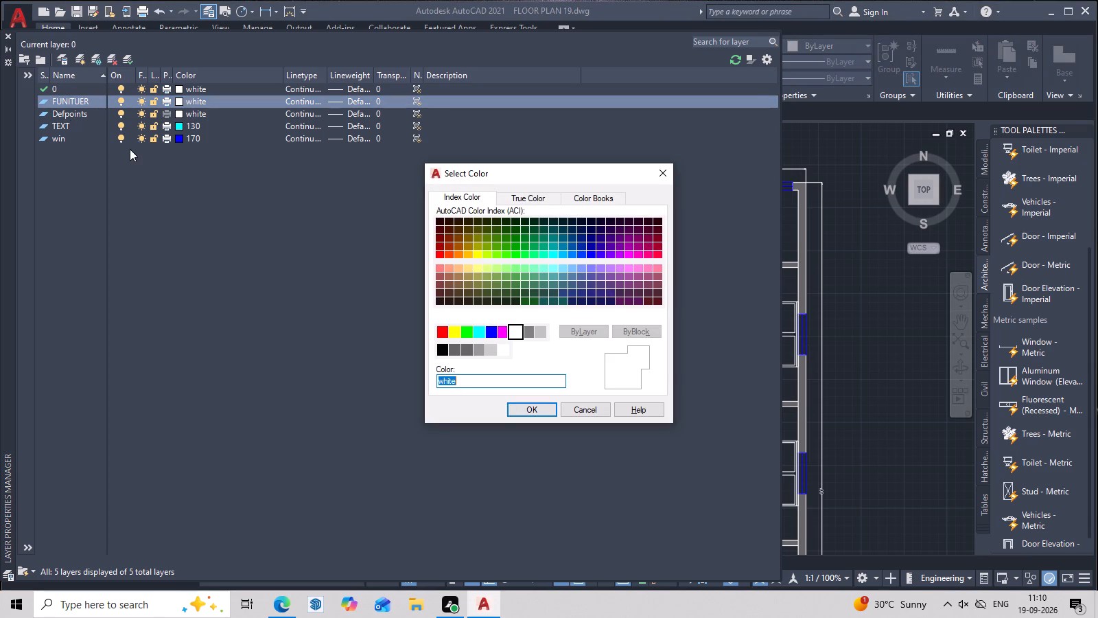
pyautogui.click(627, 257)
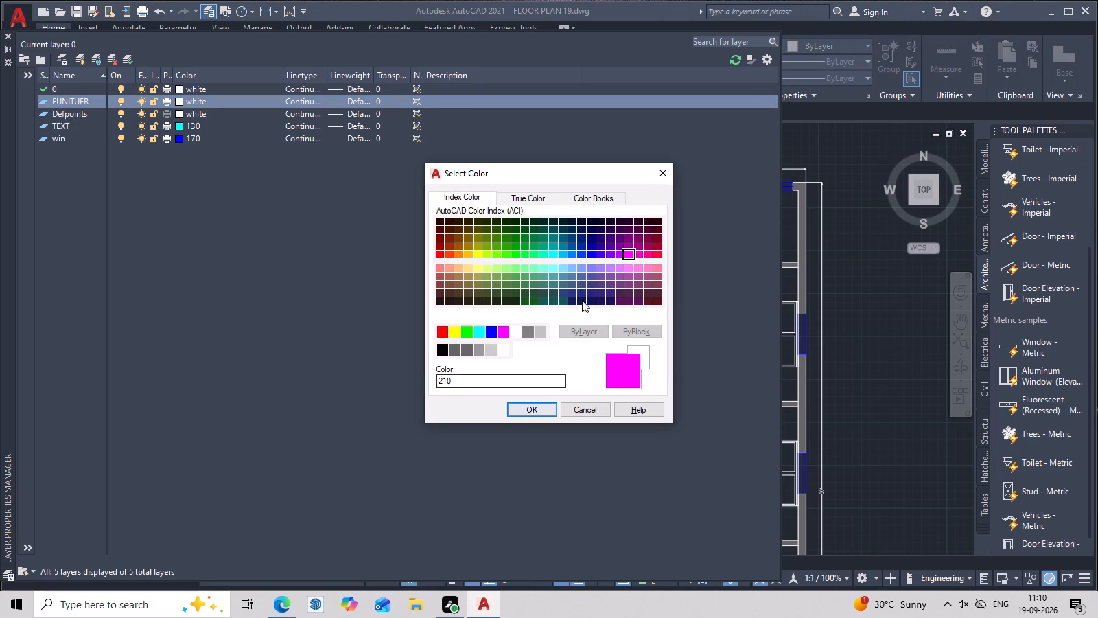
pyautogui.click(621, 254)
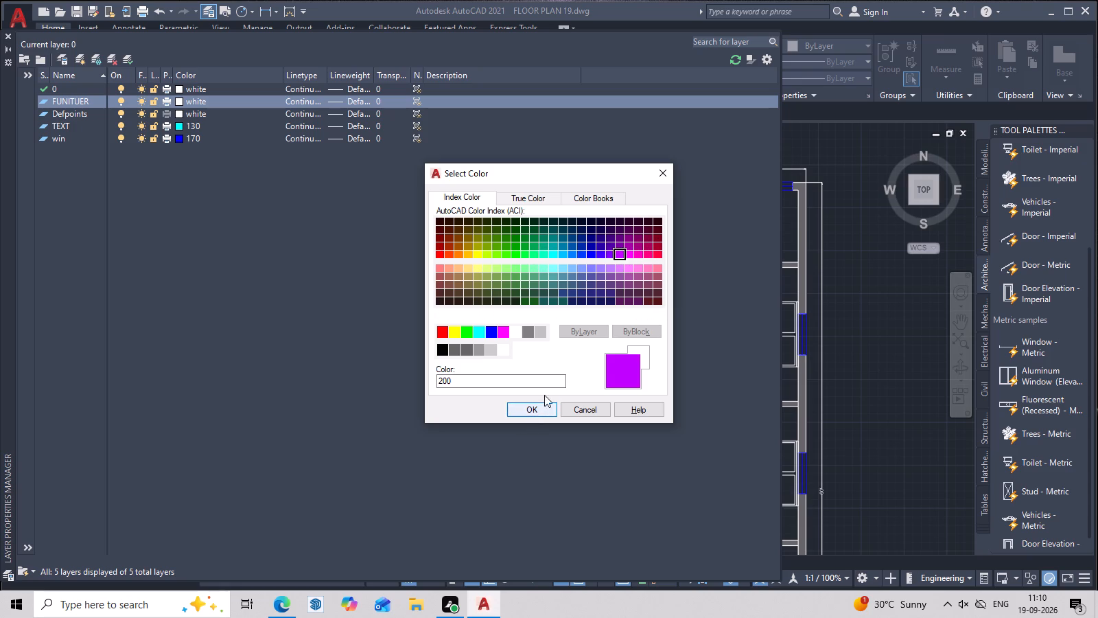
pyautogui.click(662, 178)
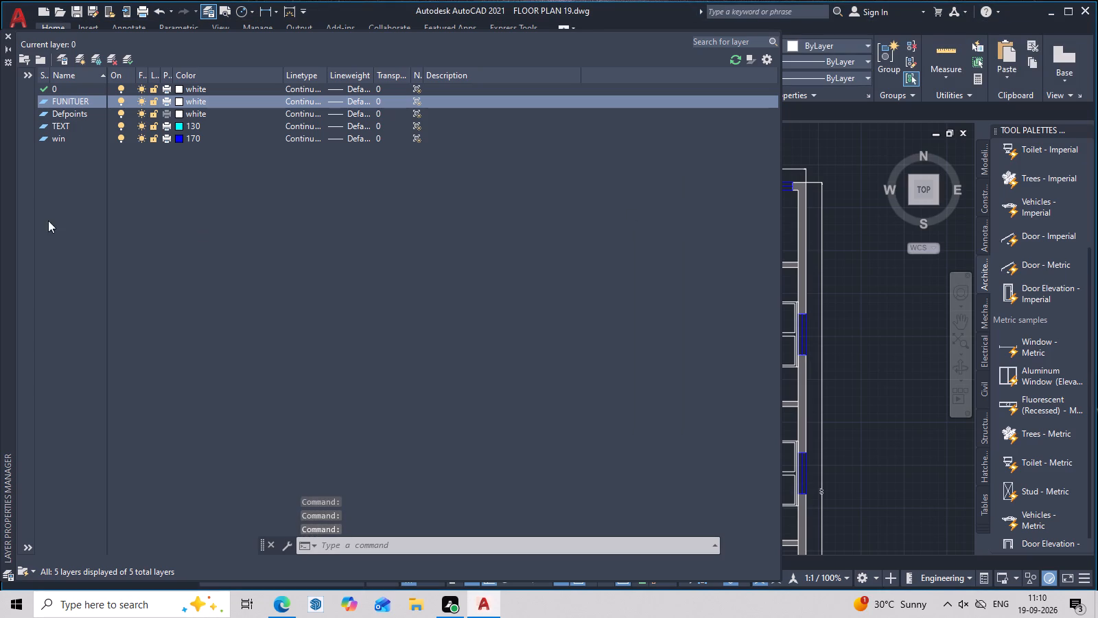
# Set the FUNITUER layer's color to index color 200 and close the layer manager.
pyautogui.click(181, 98)
pyautogui.click(615, 253)
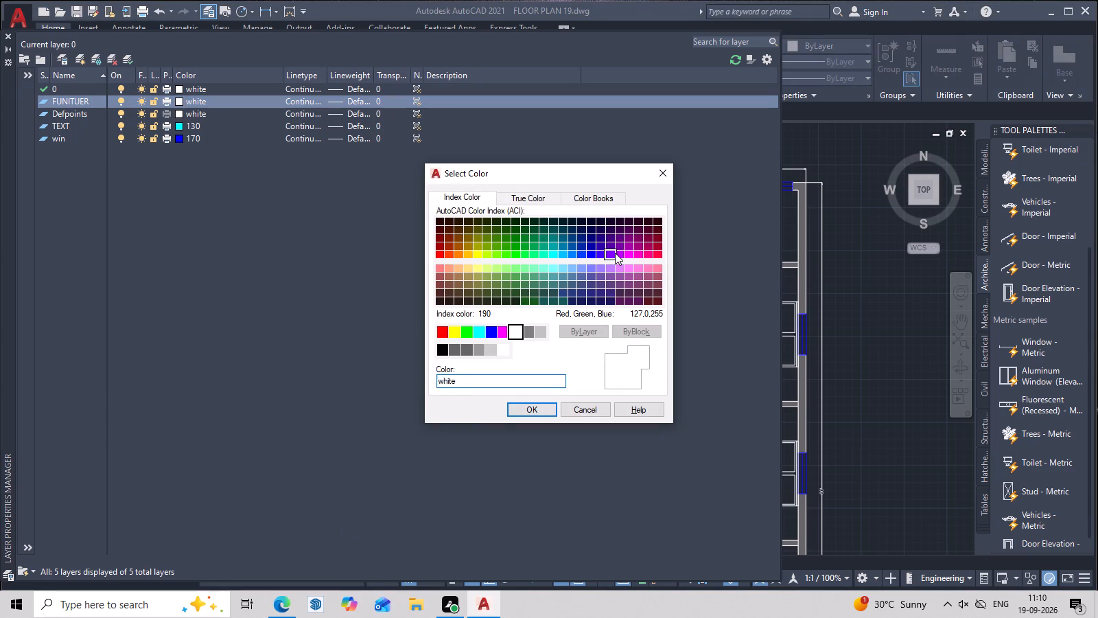
pyautogui.click(619, 253)
pyautogui.click(530, 410)
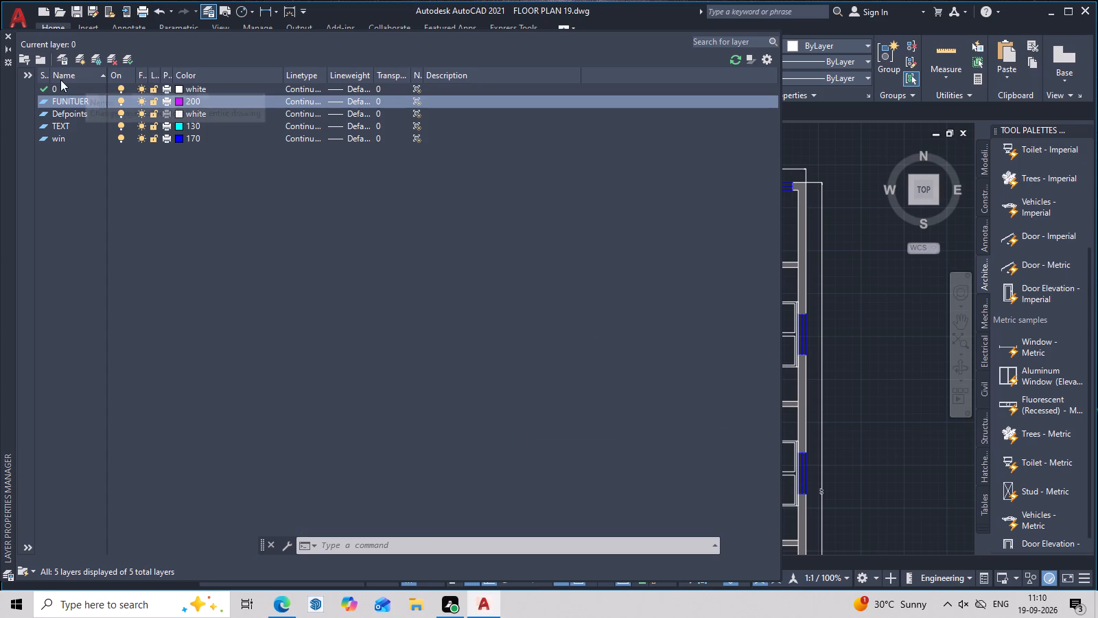
pyautogui.click(7, 33)
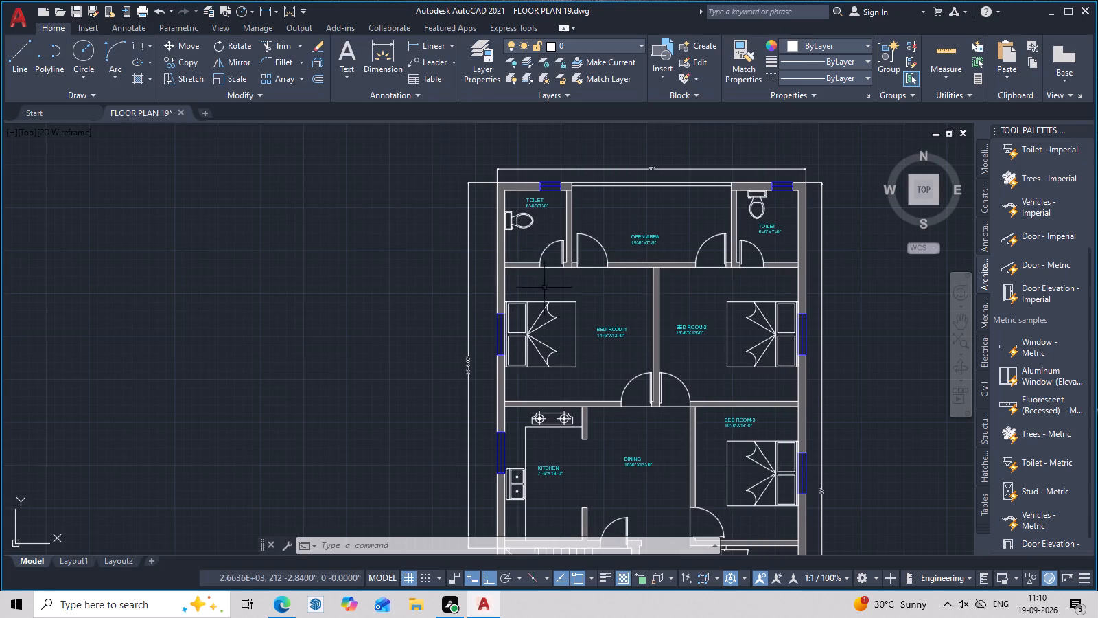
# Move the toilet fixture in the northwest TOILET onto the FUNITUER layer.
pyautogui.moveTo(548, 288); pyautogui.dragTo(547, 279, button='middle')
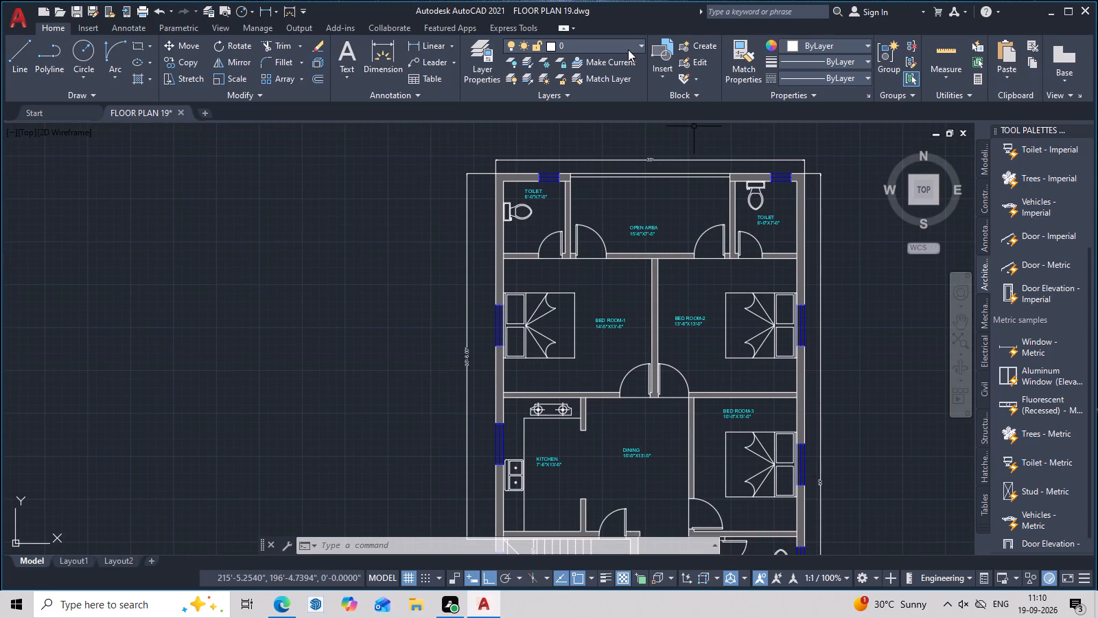
pyautogui.scroll(3, 531, 227)
pyautogui.moveTo(524, 227); pyautogui.dragTo(557, 354, button='middle')
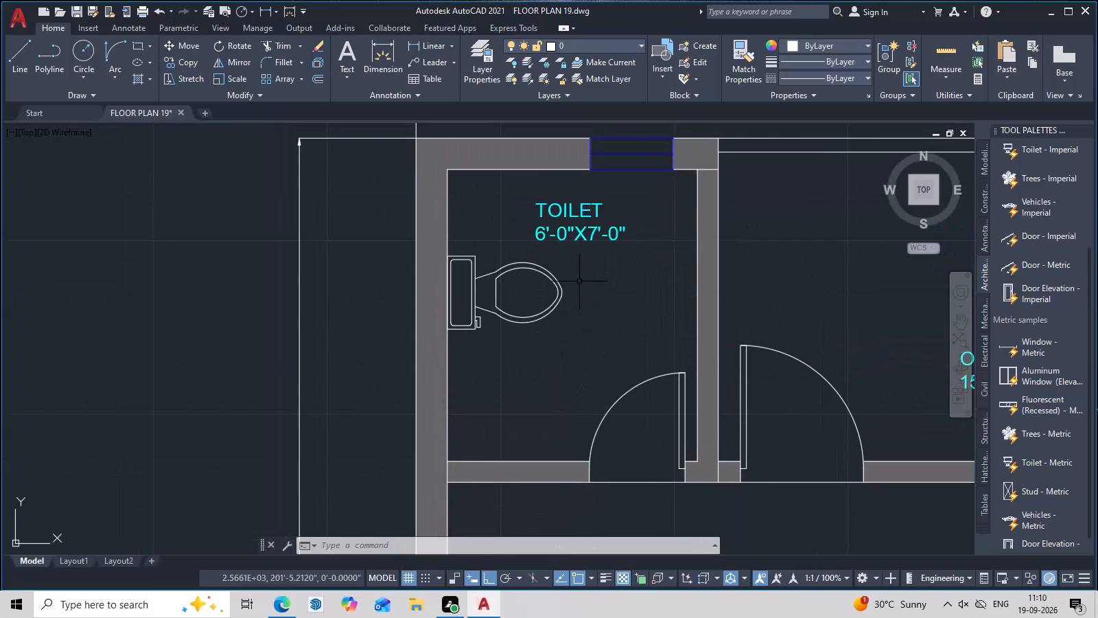
pyautogui.moveTo(573, 283); pyautogui.dragTo(539, 300)
pyautogui.click(528, 312)
pyautogui.click(597, 41)
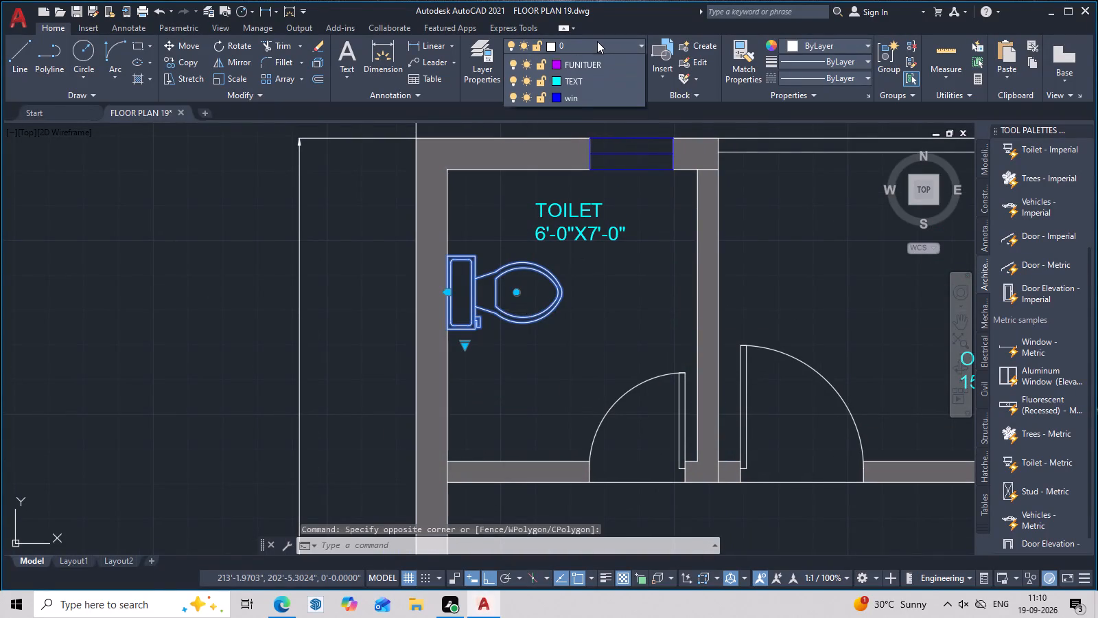
pyautogui.click(592, 98)
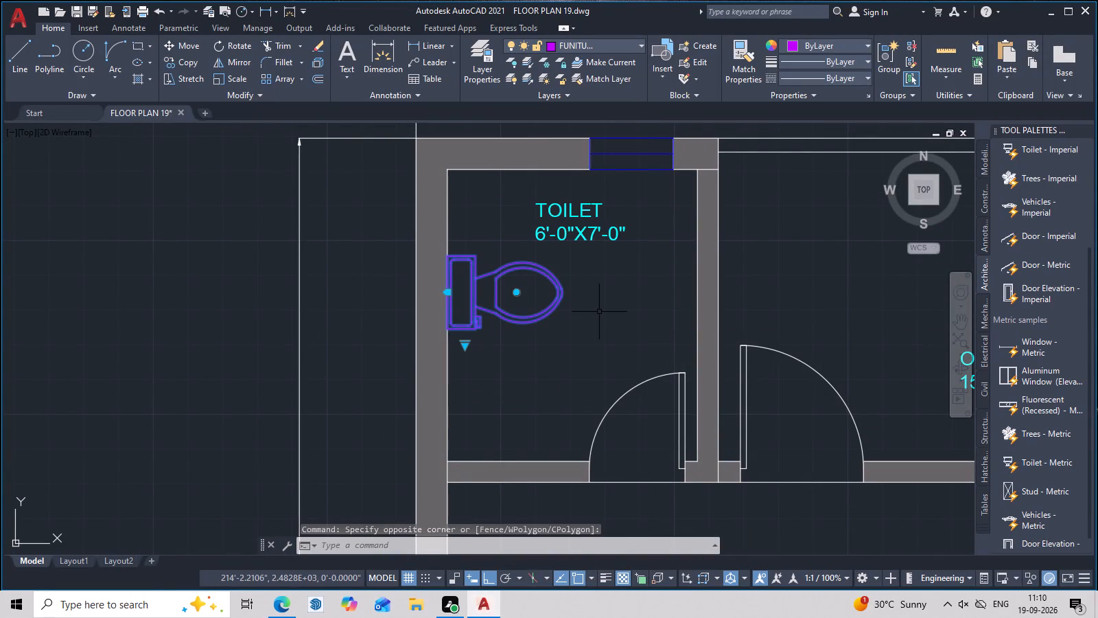
pyautogui.press('Escape')
# Match the northwest toilet fixture's properties onto the northeast toilet fixture and the beds in BED ROOM-2 and BED ROOM-1.
pyautogui.click(754, 62)
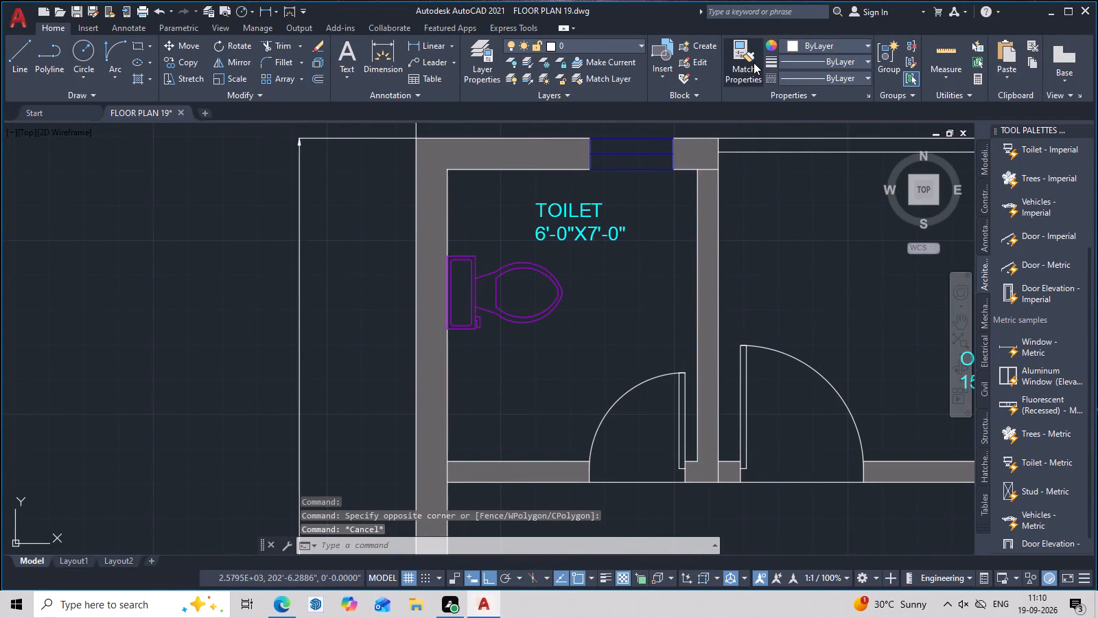
pyautogui.click(535, 267)
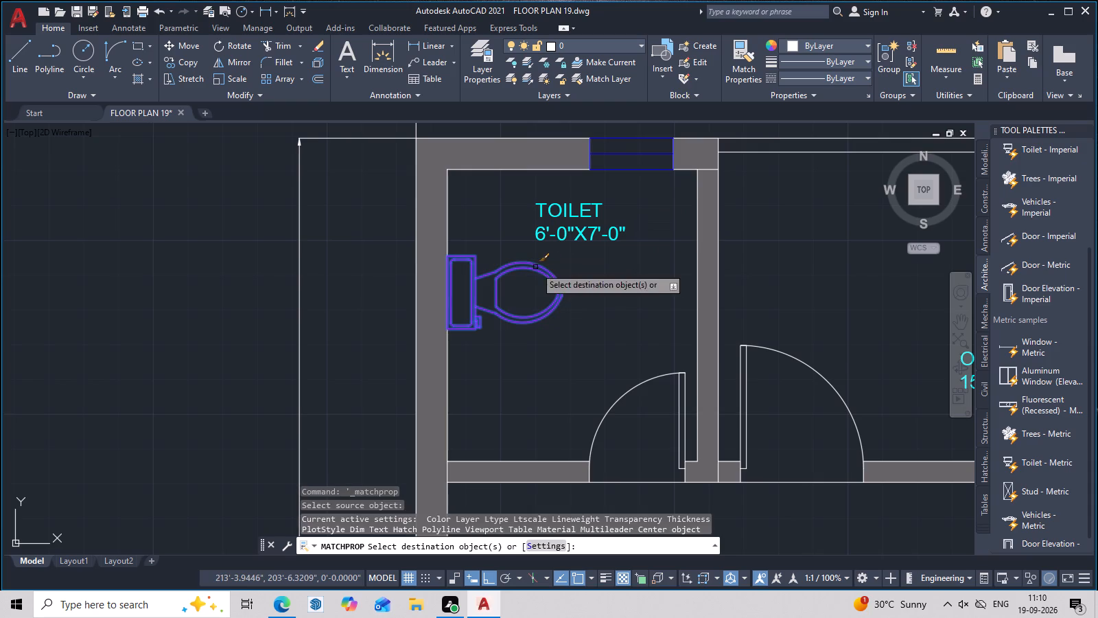
pyautogui.moveTo(670, 289); pyautogui.dragTo(569, 282, button='middle')
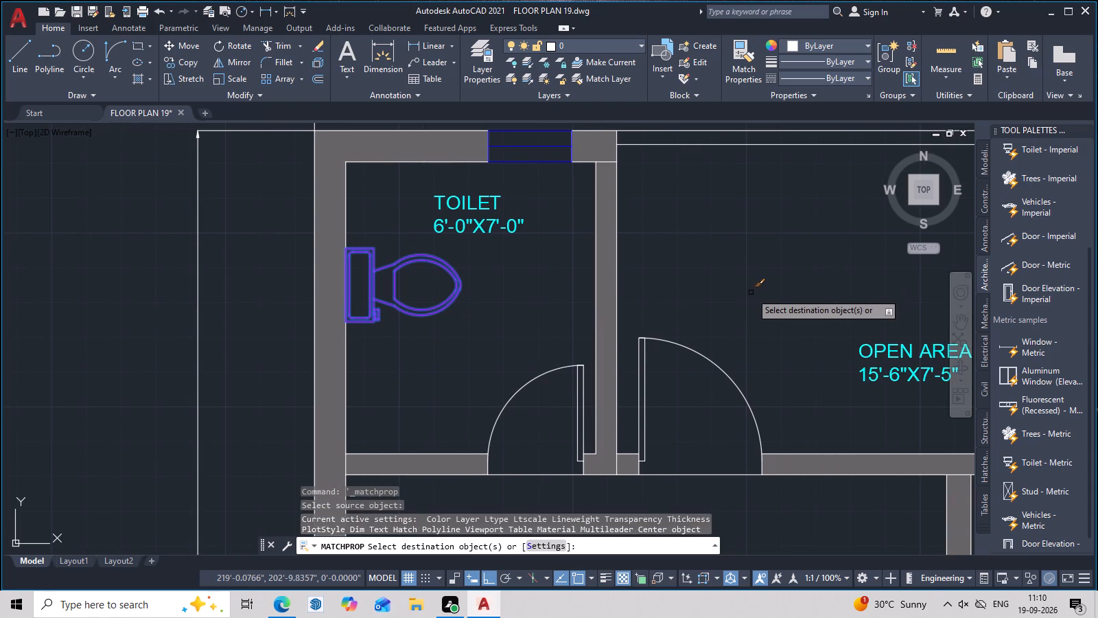
pyautogui.moveTo(681, 348); pyautogui.dragTo(366, 312, button='middle')
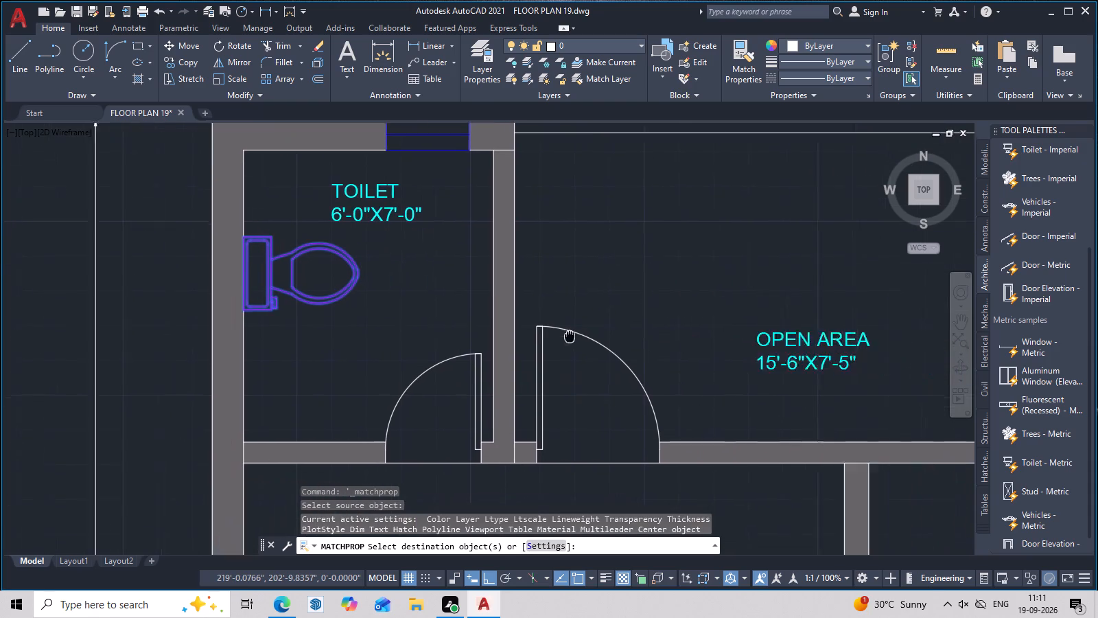
pyautogui.moveTo(366, 312); pyautogui.dragTo(291, 304, button='middle')
pyautogui.scroll(-3, 695, 292)
pyautogui.moveTo(716, 315); pyautogui.dragTo(714, 282, button='middle')
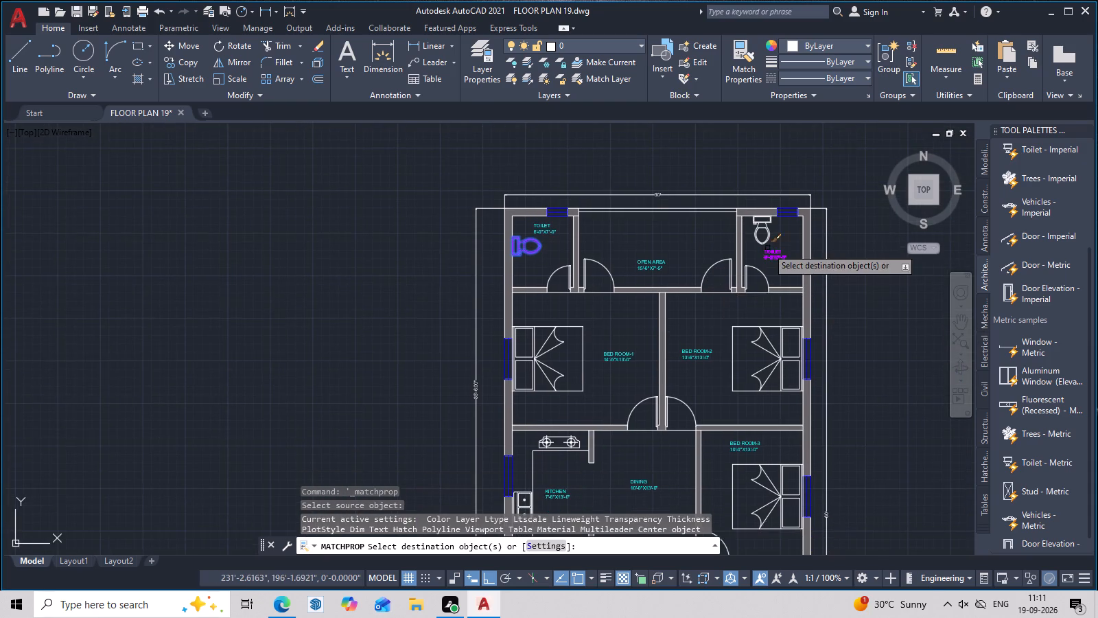
pyautogui.scroll(2, 771, 225)
pyautogui.click(757, 240)
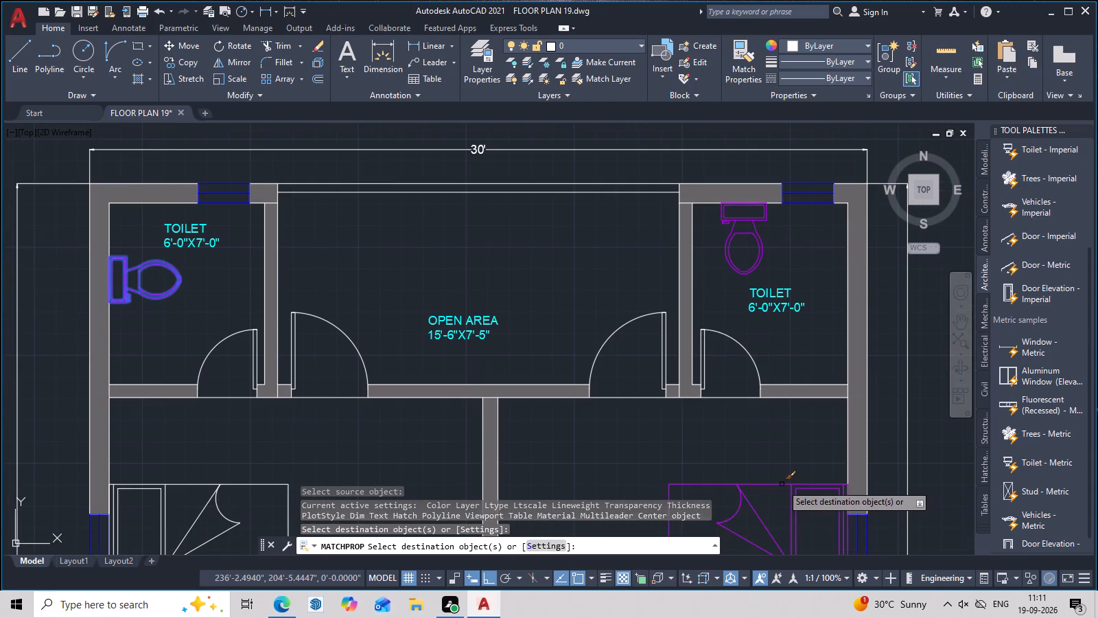
pyautogui.click(782, 483)
pyautogui.scroll(-3, 782, 468)
pyautogui.moveTo(785, 466); pyautogui.dragTo(805, 370, button='middle')
pyautogui.scroll(2, 679, 402)
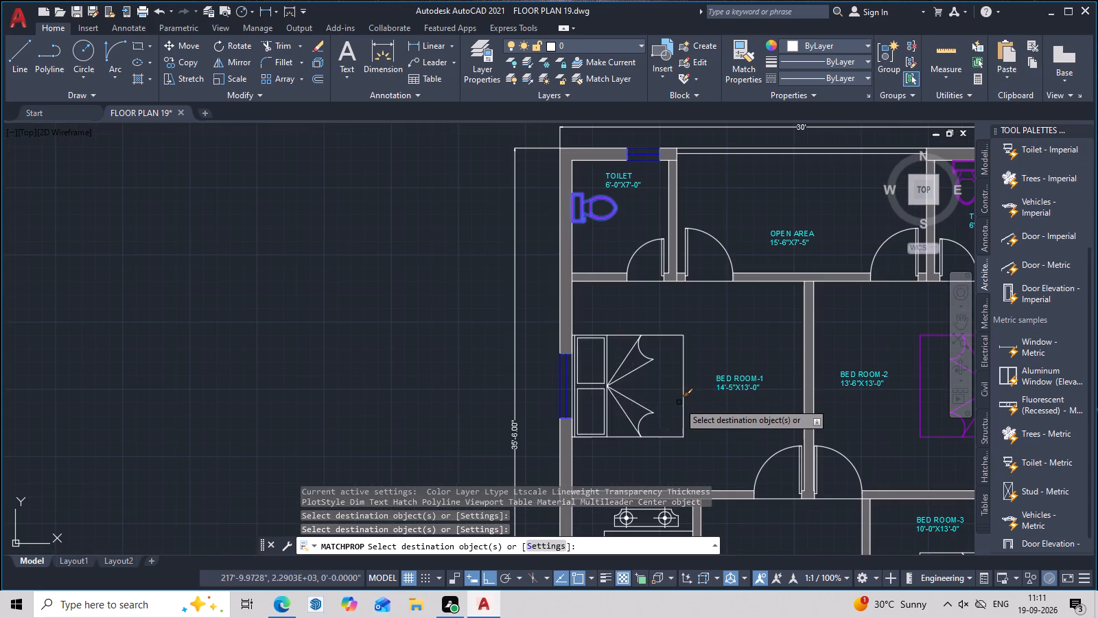
pyautogui.click(681, 391)
# Match the same furniture properties onto the kitchen's two-burner stove and double sink.
pyautogui.scroll(-2, 701, 413)
pyautogui.moveTo(706, 420); pyautogui.dragTo(692, 301, button='middle')
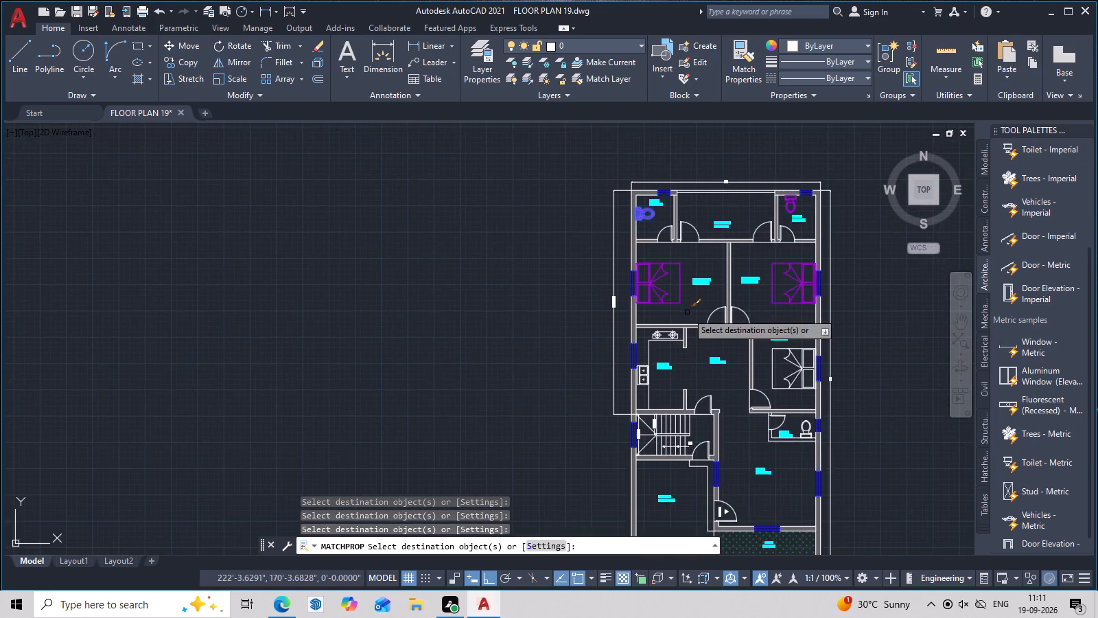
pyautogui.scroll(5, 654, 324)
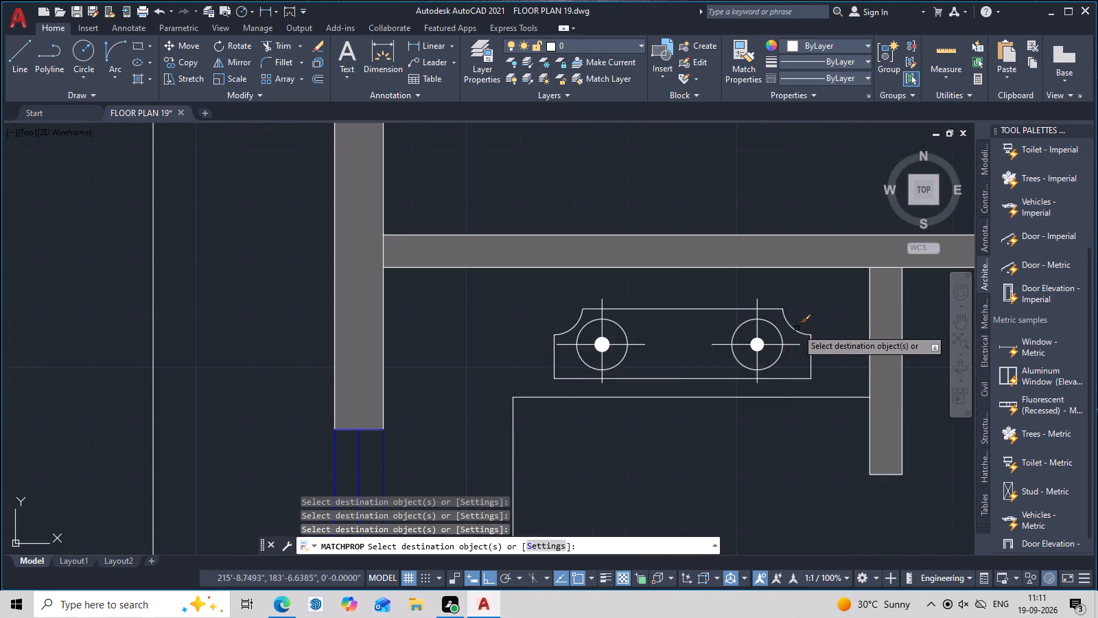
pyautogui.click(796, 330)
pyautogui.scroll(-3, 766, 338)
pyautogui.moveTo(766, 335); pyautogui.dragTo(766, 286, button='middle')
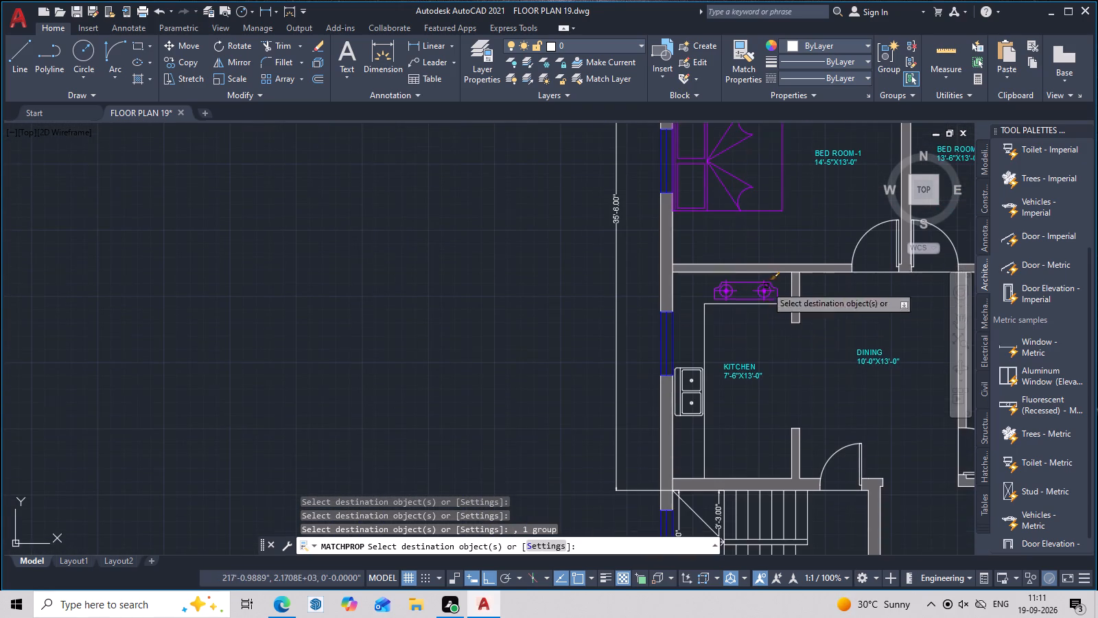
pyautogui.scroll(2, 676, 394)
pyautogui.click(710, 365)
pyautogui.scroll(-1, 771, 362)
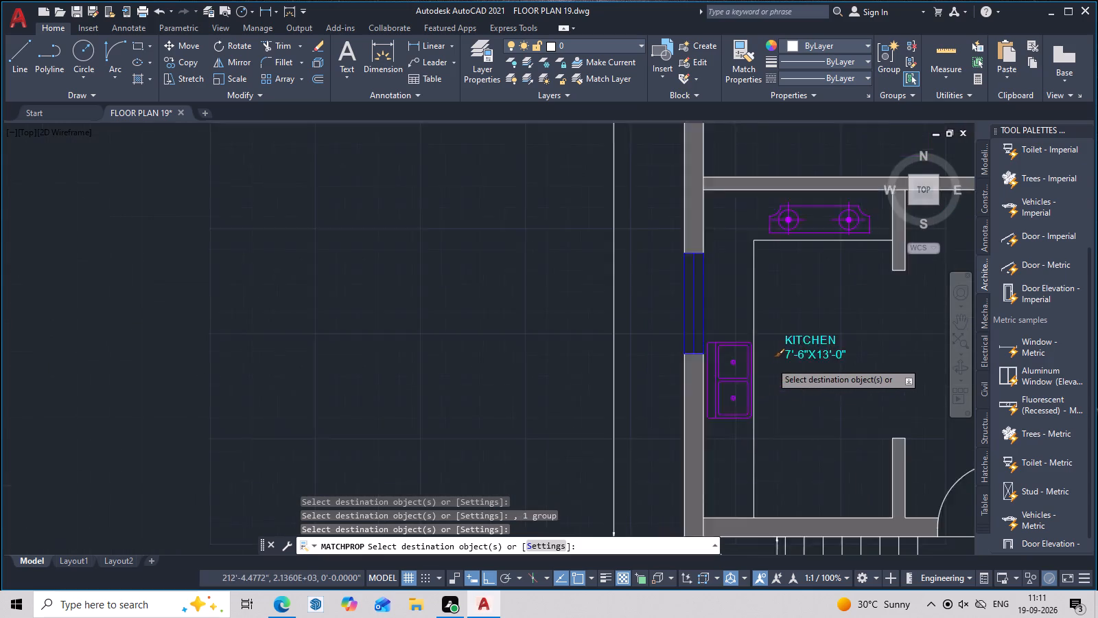
# Match the furniture properties onto the fixture in the 7'-0"X4'-0" TOILET and the BED ROOM-3 bed, and end Match Properties.
pyautogui.scroll(-2, 771, 362)
pyautogui.moveTo(782, 370); pyautogui.dragTo(714, 288, button='middle')
pyautogui.moveTo(861, 407); pyautogui.dragTo(749, 314, button='middle')
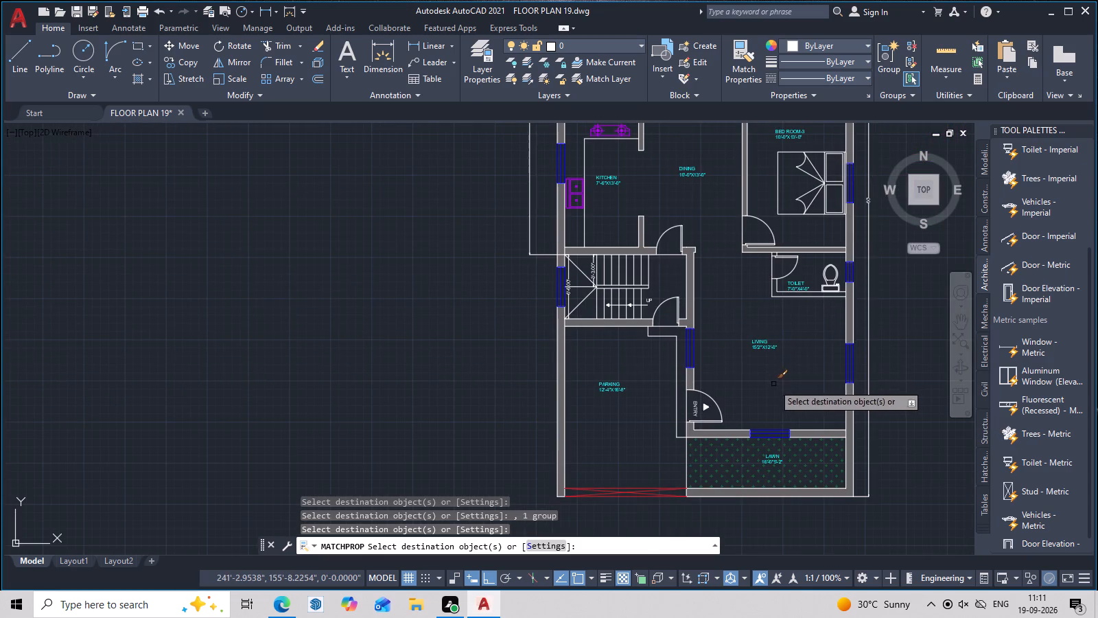
pyautogui.scroll(2, 835, 269)
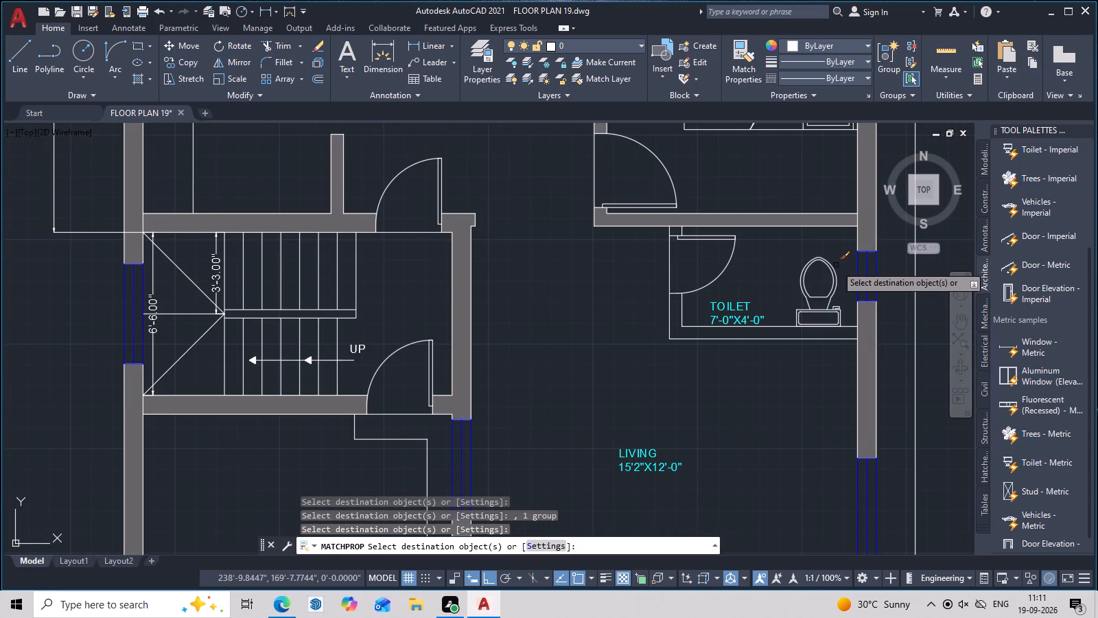
pyautogui.click(833, 266)
pyautogui.scroll(-2, 802, 275)
pyautogui.moveTo(802, 275); pyautogui.dragTo(774, 444, button='middle')
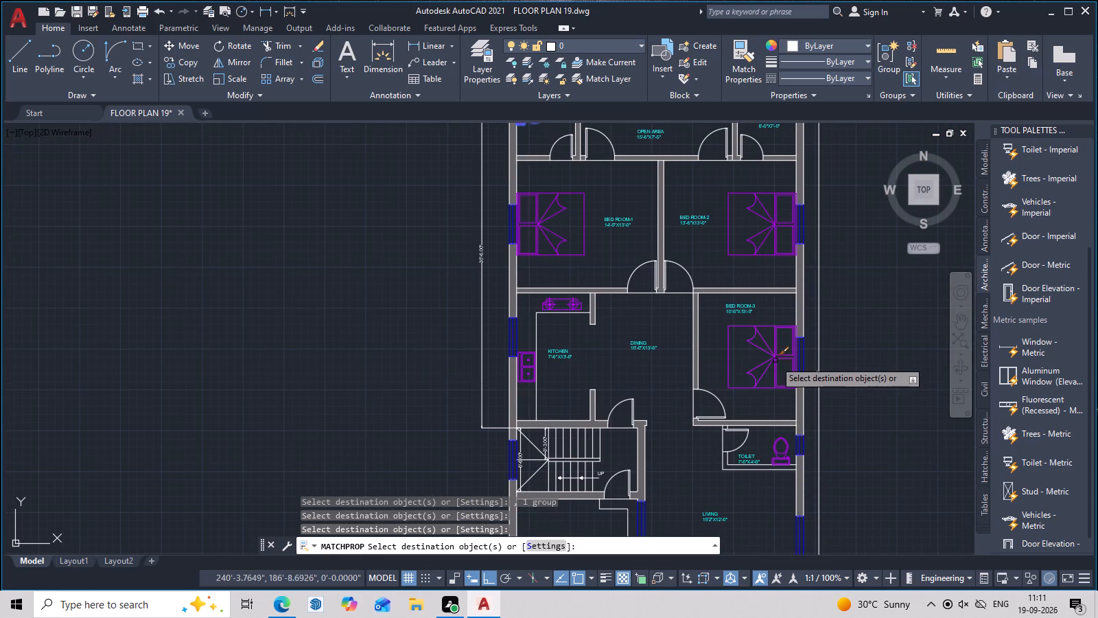
pyautogui.click(775, 360)
pyautogui.scroll(-2, 710, 301)
pyautogui.moveTo(710, 304); pyautogui.dragTo(729, 376, button='middle')
pyautogui.scroll(2, 712, 294)
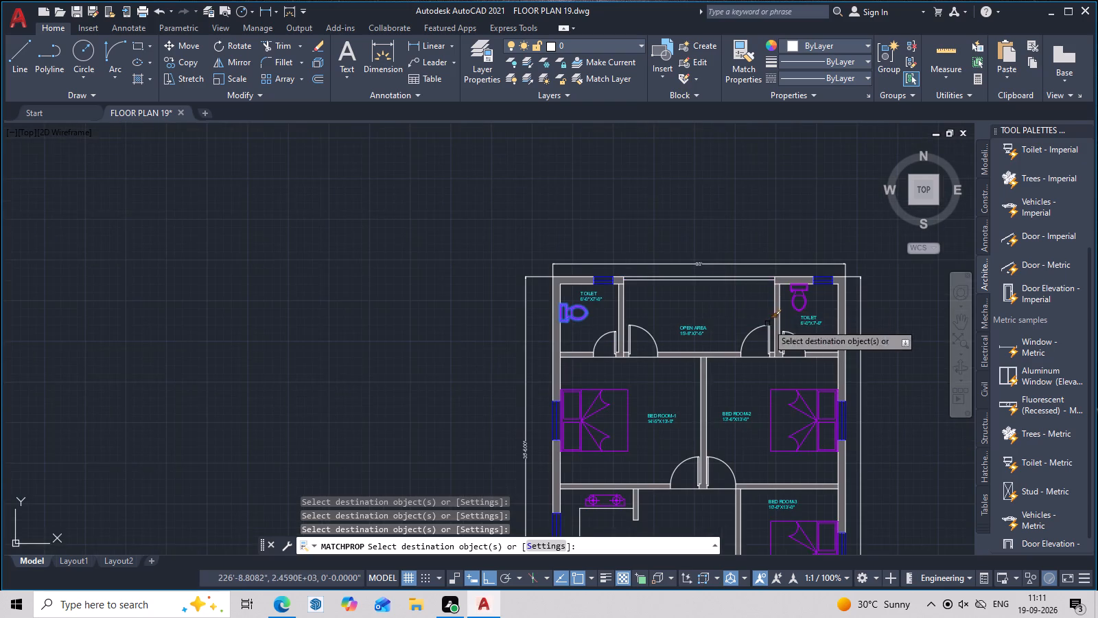
pyautogui.moveTo(769, 321); pyautogui.dragTo(759, 257, button='middle')
pyautogui.moveTo(804, 333); pyautogui.dragTo(802, 302, button='middle')
pyautogui.press('Escape')
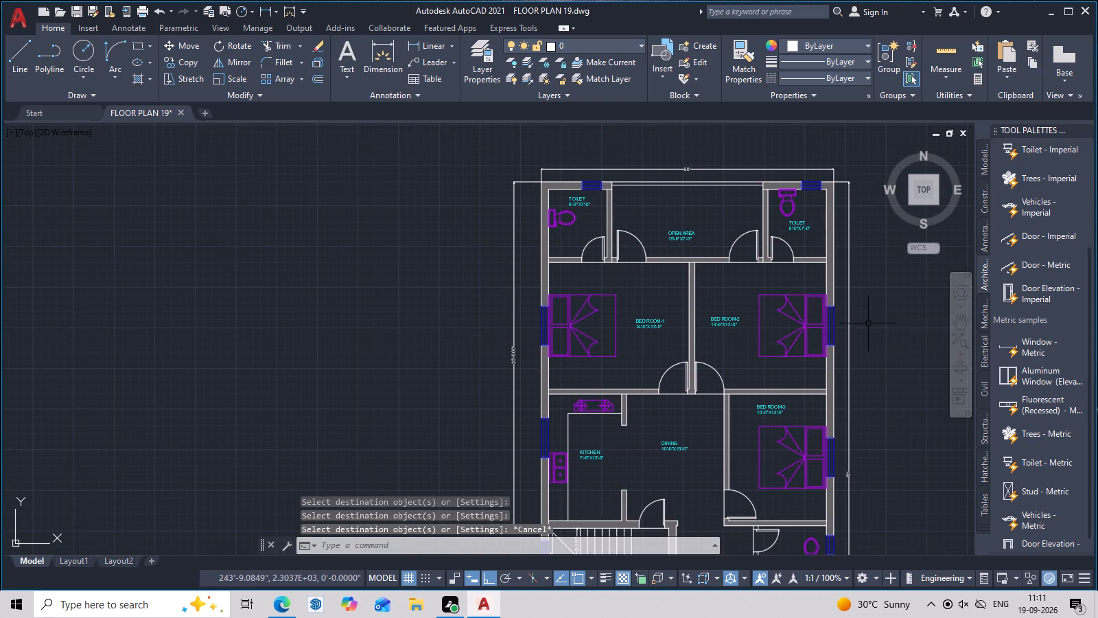
# Review the plan from the bedrooms down to the staircase, parking, lawn and ENTRY door for objects still to be assigned to layers.
pyautogui.scroll(-1, 866, 329)
pyautogui.moveTo(865, 332); pyautogui.dragTo(847, 258, button='middle')
pyautogui.scroll(1, 842, 343)
pyautogui.moveTo(843, 354); pyautogui.dragTo(840, 313, button='middle')
pyautogui.moveTo(851, 382); pyautogui.dragTo(845, 345, button='middle')
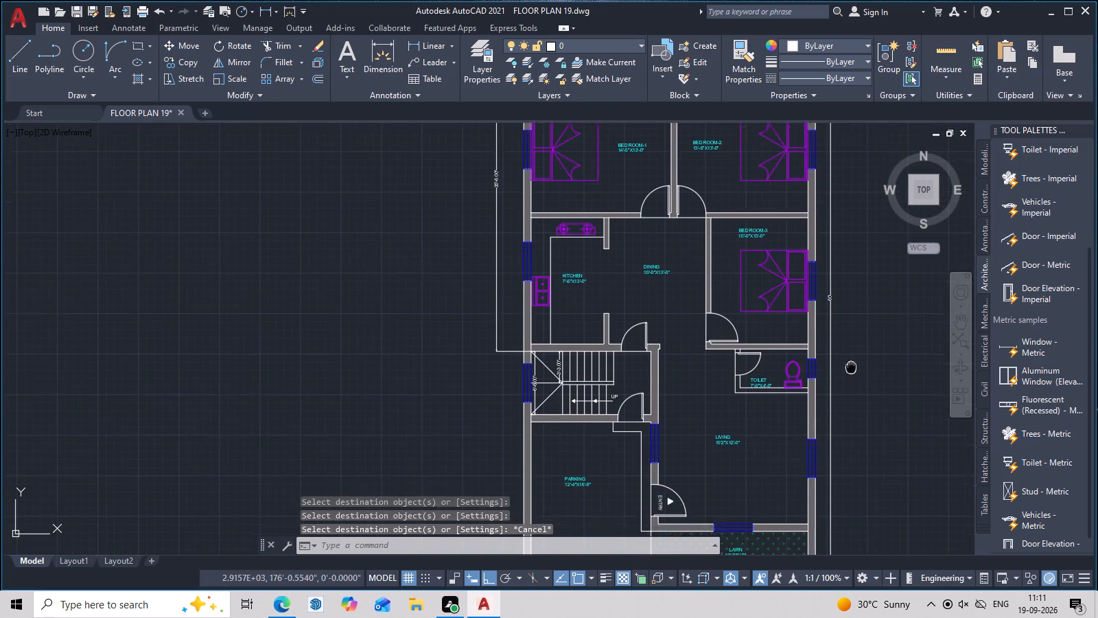
pyautogui.moveTo(845, 345); pyautogui.dragTo(842, 332, button='middle')
pyautogui.moveTo(844, 380); pyautogui.dragTo(832, 323, button='middle')
pyautogui.moveTo(834, 394); pyautogui.dragTo(821, 311, button='middle')
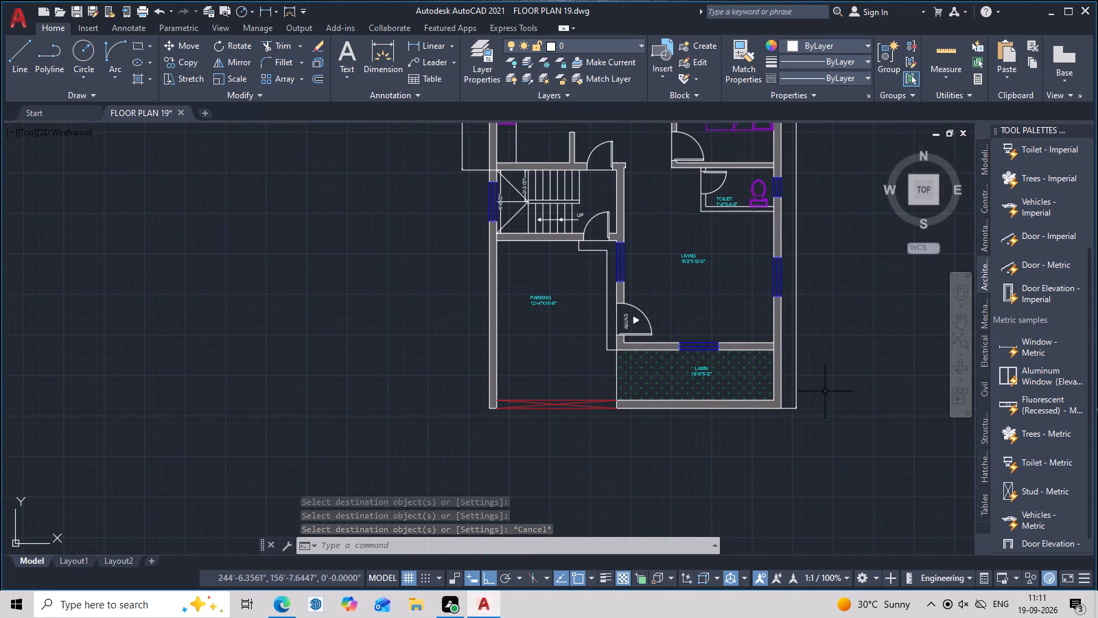
pyautogui.moveTo(712, 405); pyautogui.dragTo(702, 476, button='middle')
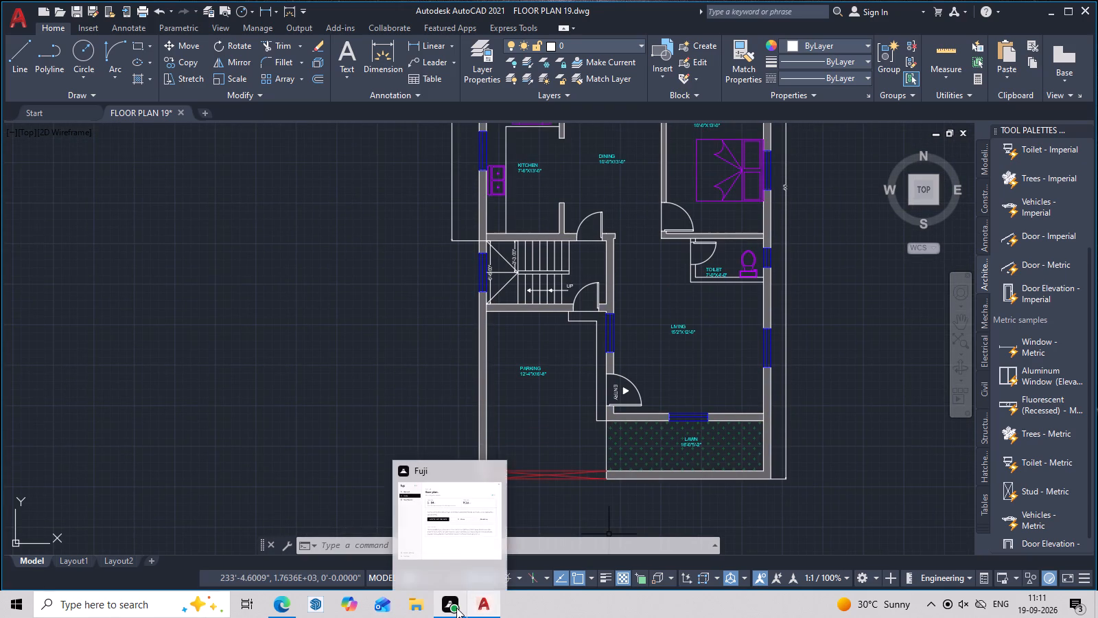
pyautogui.moveTo(669, 345); pyautogui.dragTo(662, 307, button='middle')
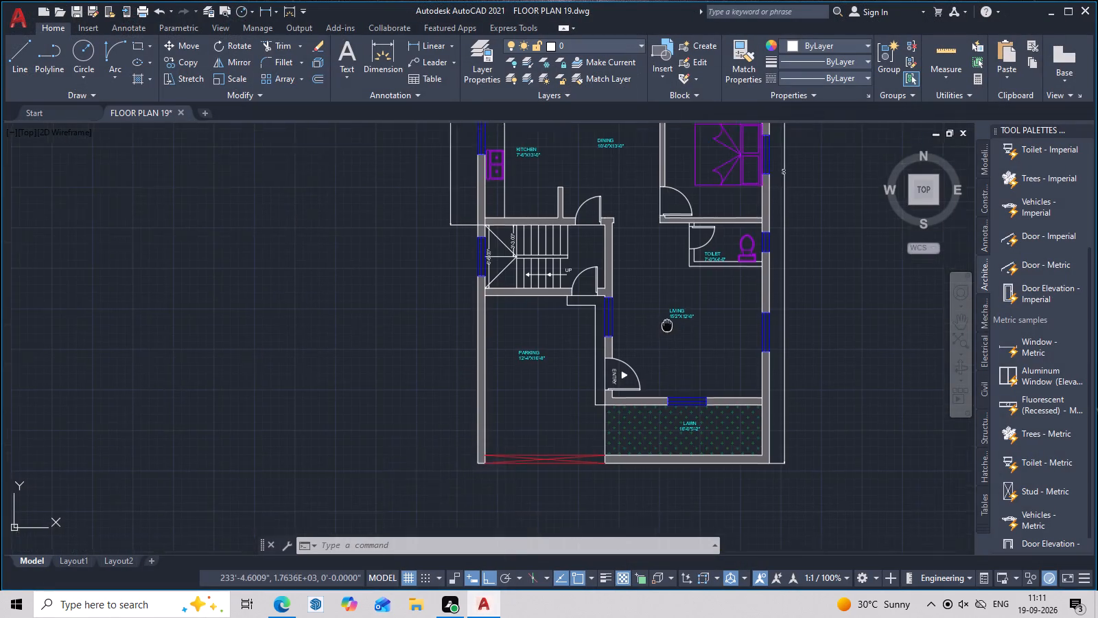
pyautogui.moveTo(662, 307); pyautogui.dragTo(657, 265, button='middle')
pyautogui.scroll(3, 644, 293)
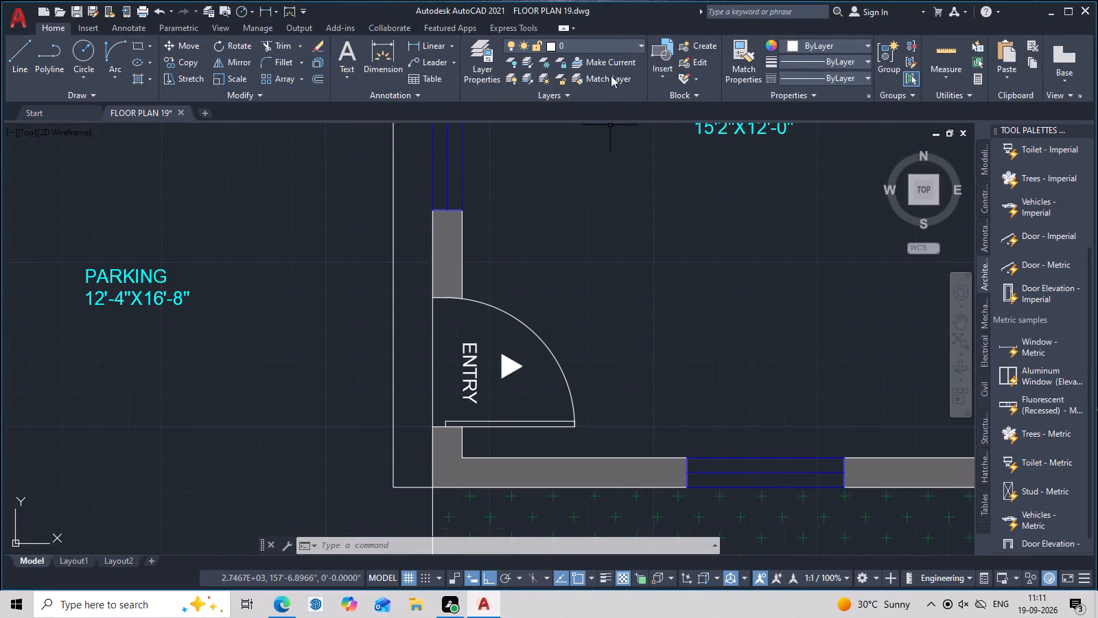
# Create a new layer named DOOR.
pyautogui.write('LA')
pyautogui.press('space')
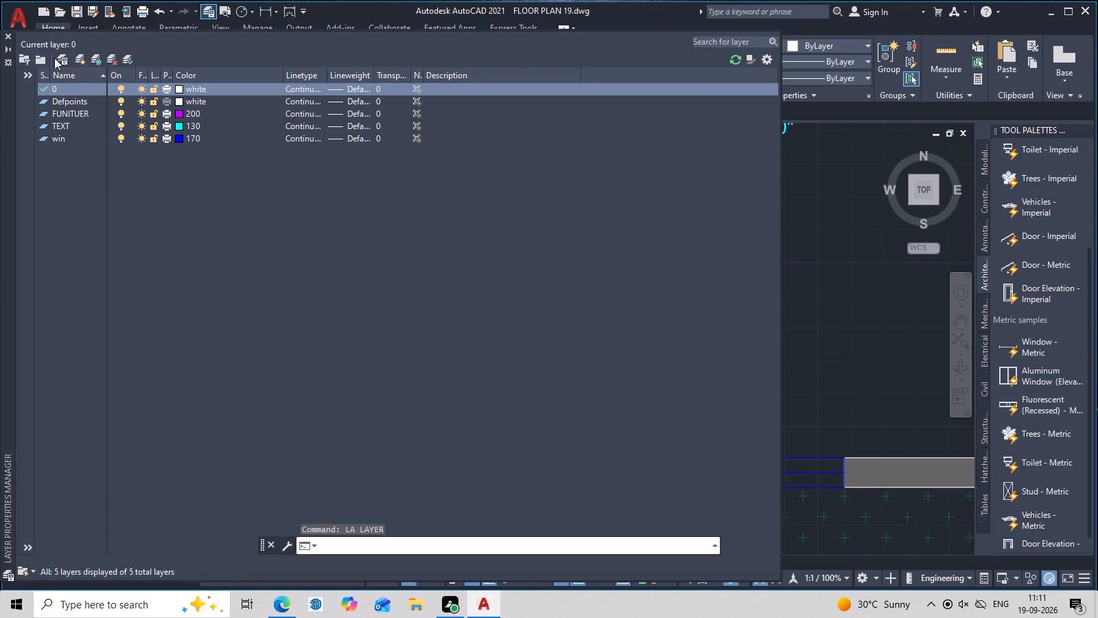
pyautogui.click(79, 58)
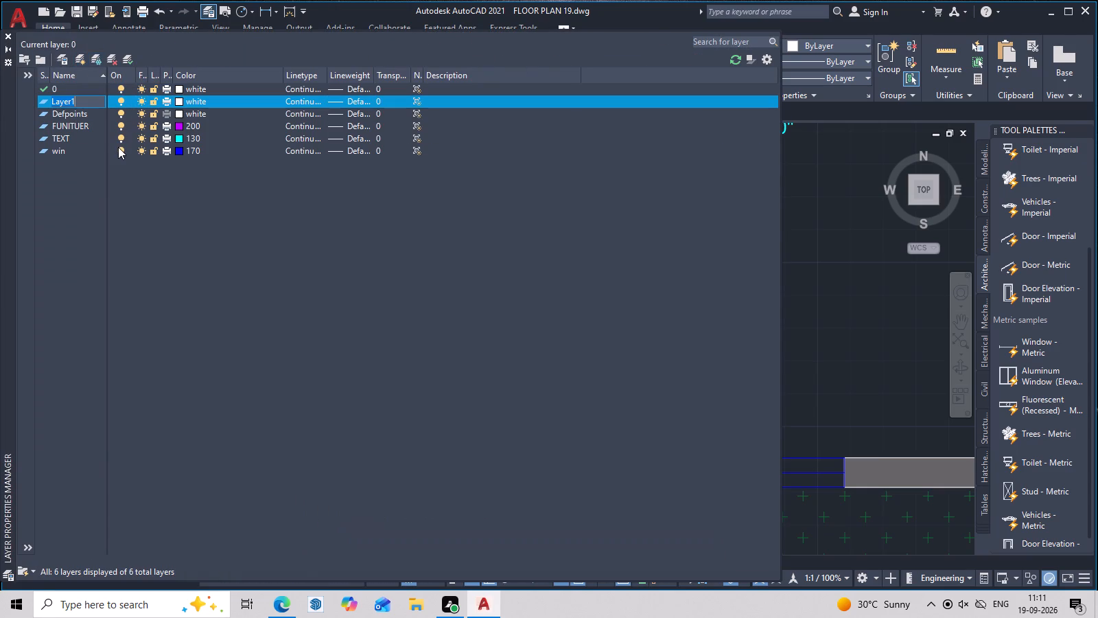
pyautogui.press('BackSpace')
pyautogui.press('d')
pyautogui.write('OOR')
# Set the DOOR layer's color to index 224 and close the layer manager.
pyautogui.click(178, 100)
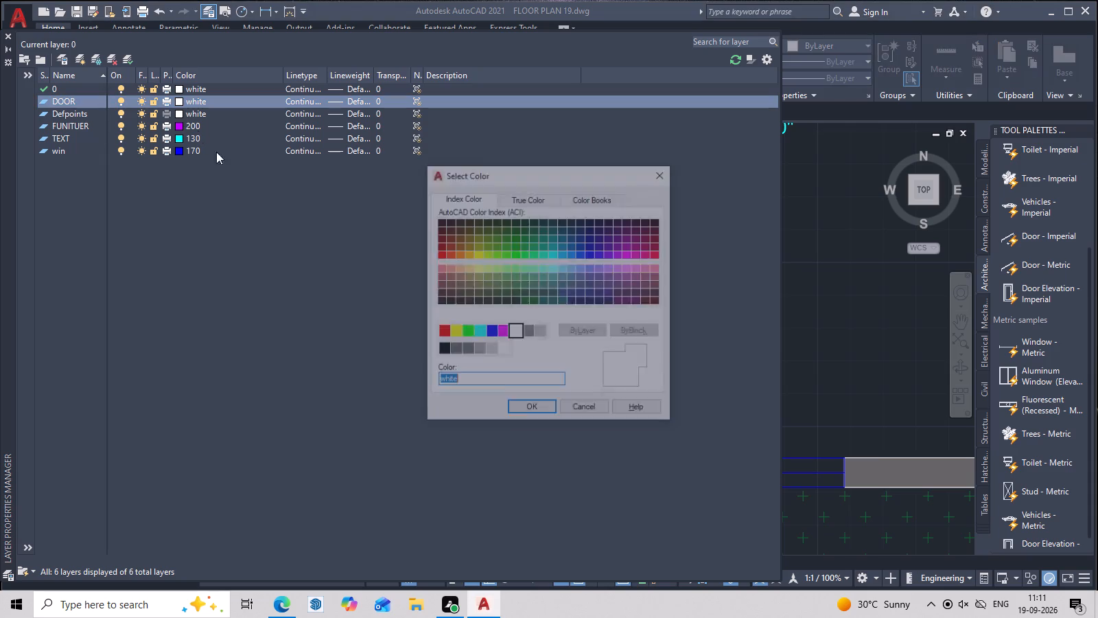
pyautogui.click(554, 253)
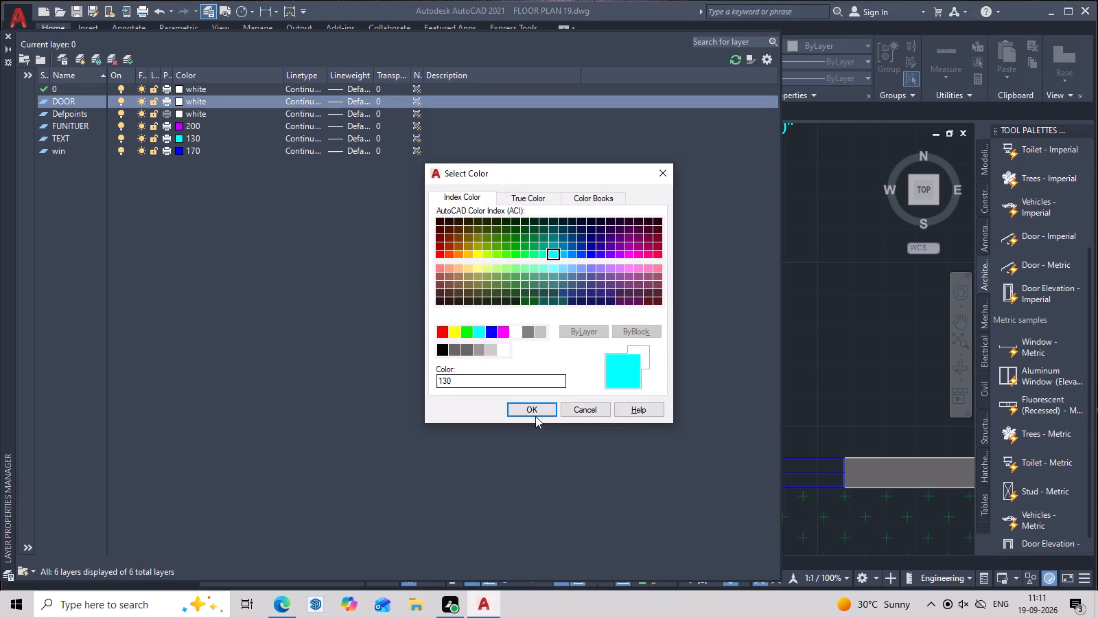
pyautogui.click(633, 256)
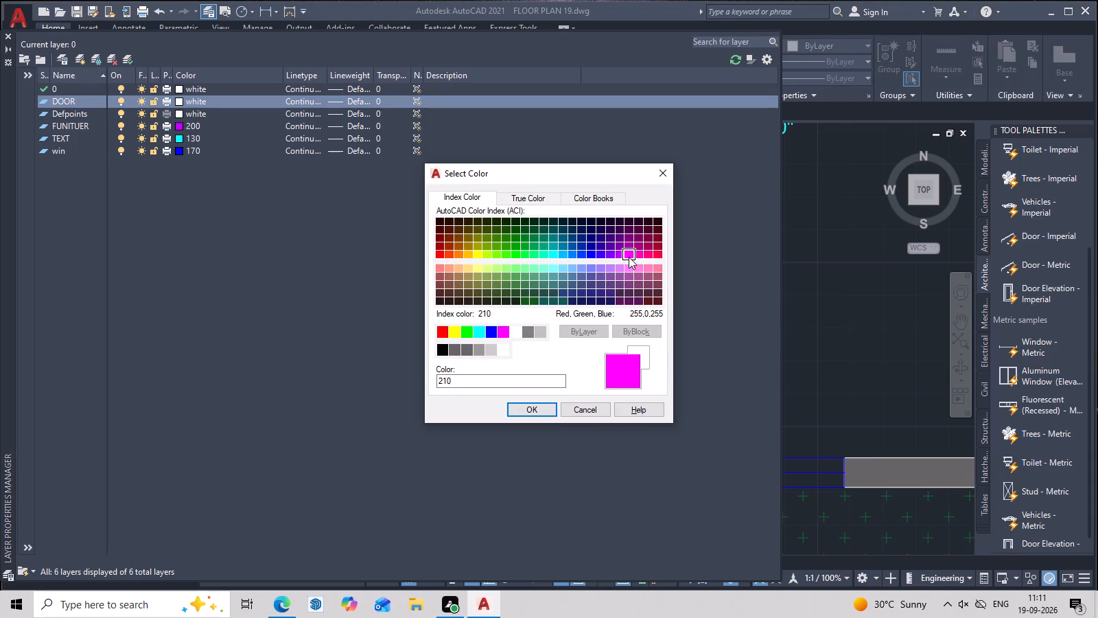
pyautogui.click(639, 235)
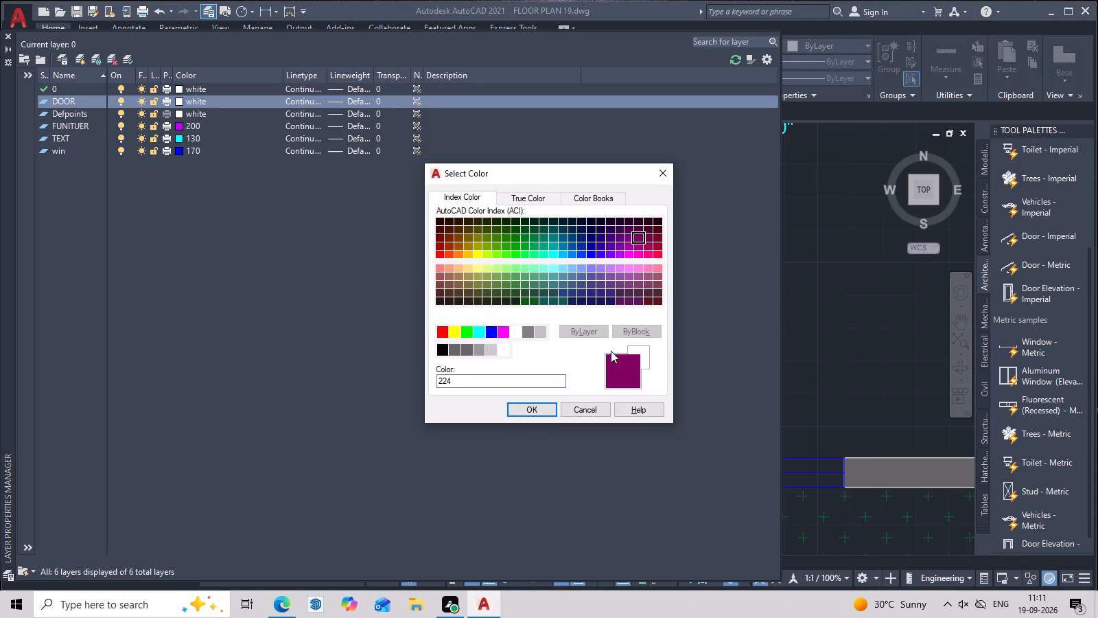
pyautogui.click(530, 409)
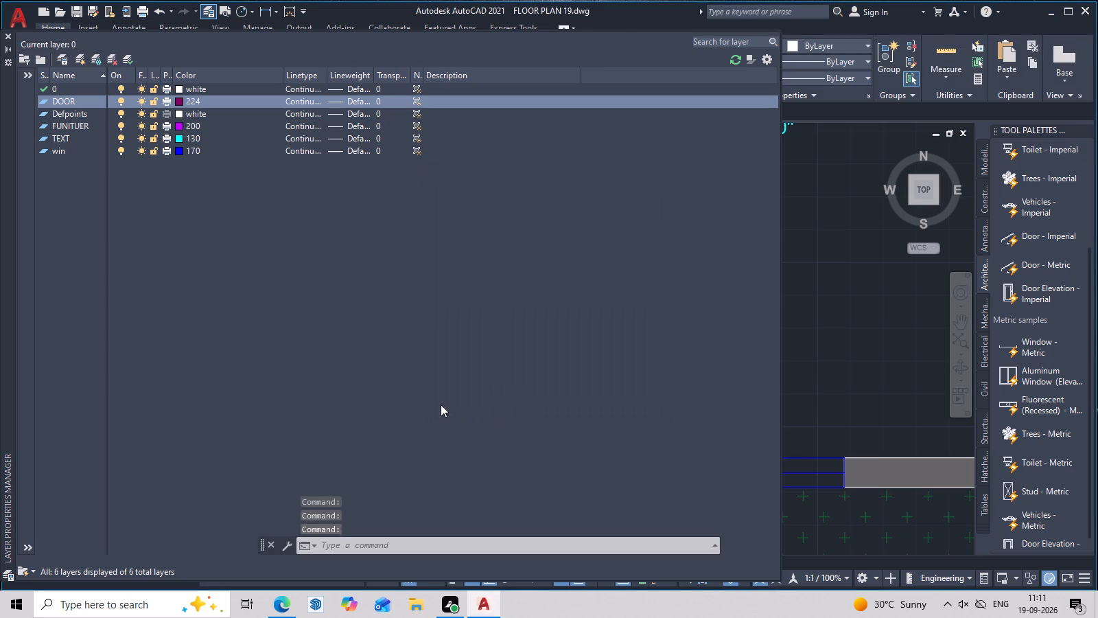
pyautogui.click(9, 35)
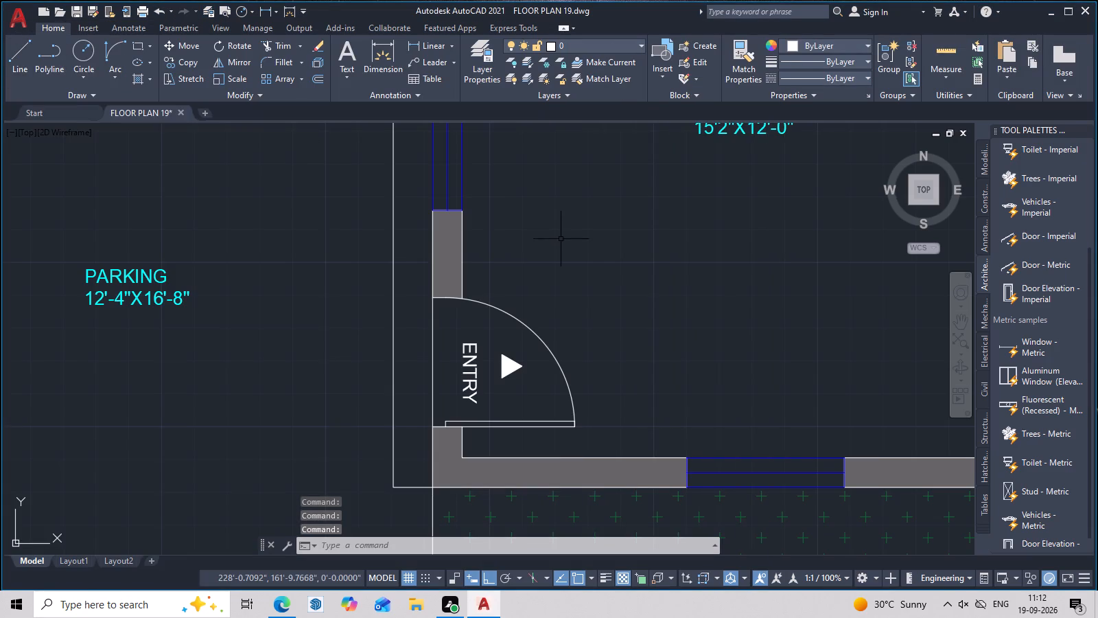
# Move the ENTRY door onto the DOOR layer, turn Ortho off and clear the selection.
pyautogui.moveTo(570, 311); pyautogui.dragTo(561, 349)
pyautogui.moveTo(538, 396); pyautogui.dragTo(533, 406)
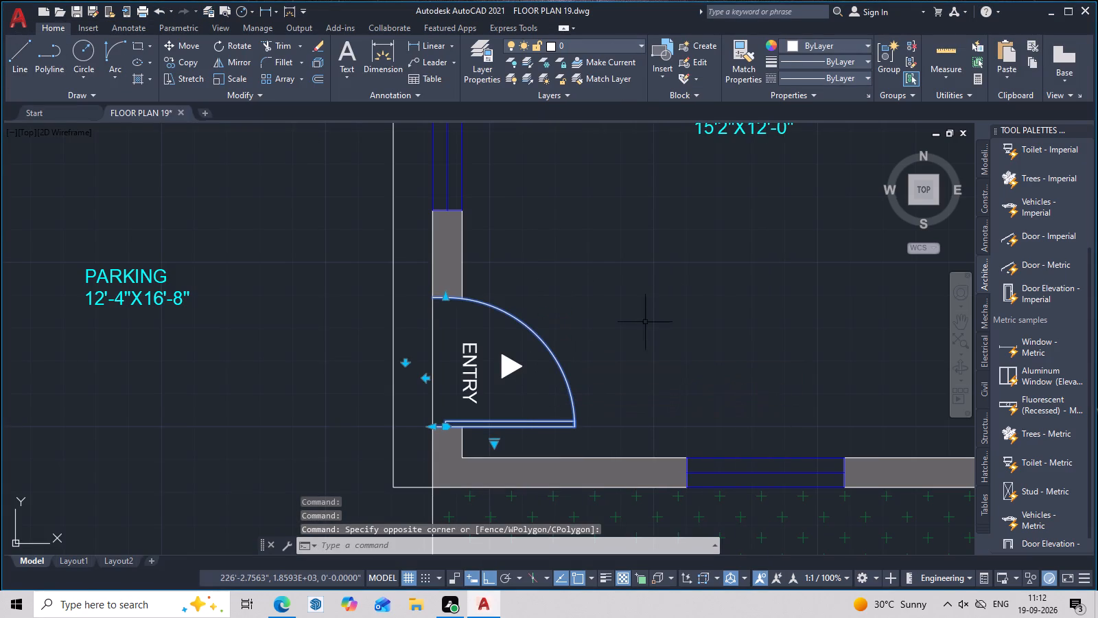
pyautogui.click(631, 52)
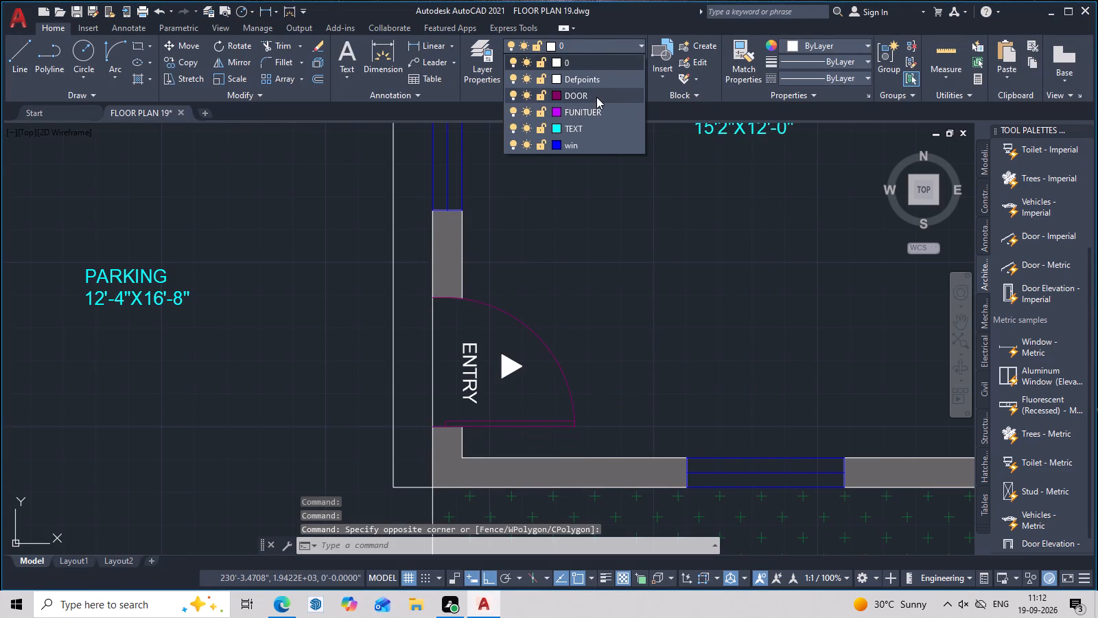
pyautogui.click(596, 97)
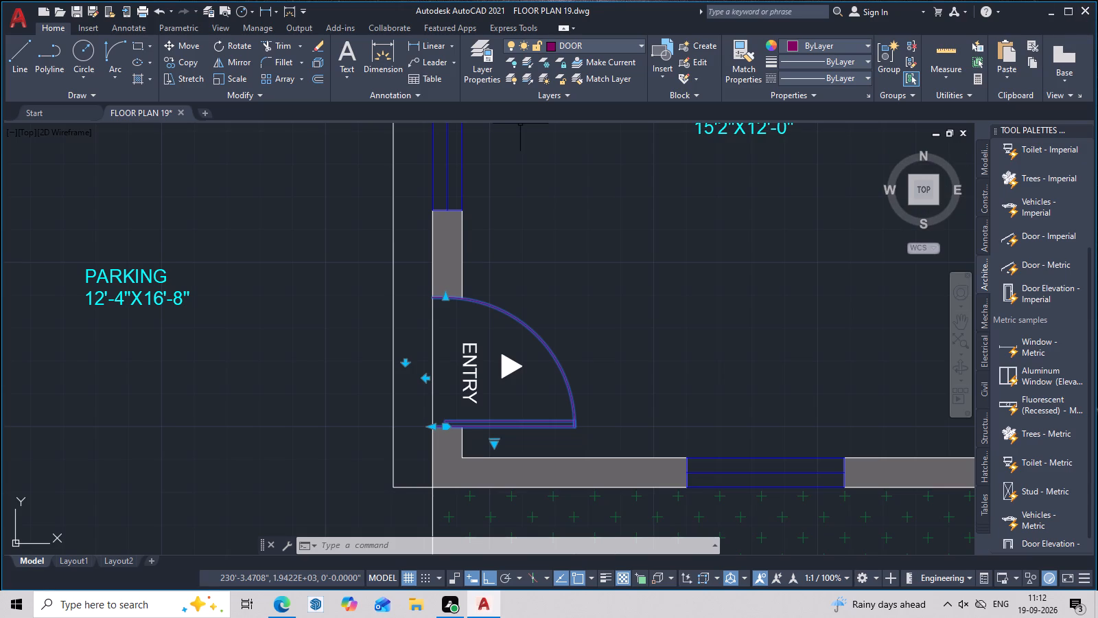
pyautogui.press('F8')
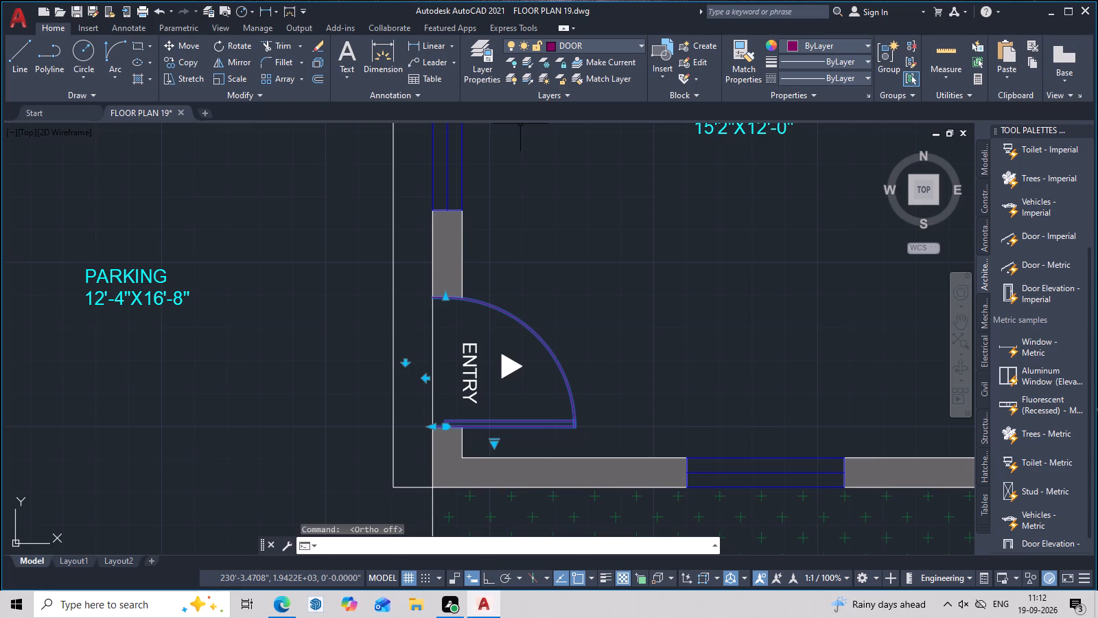
pyautogui.press('Escape')
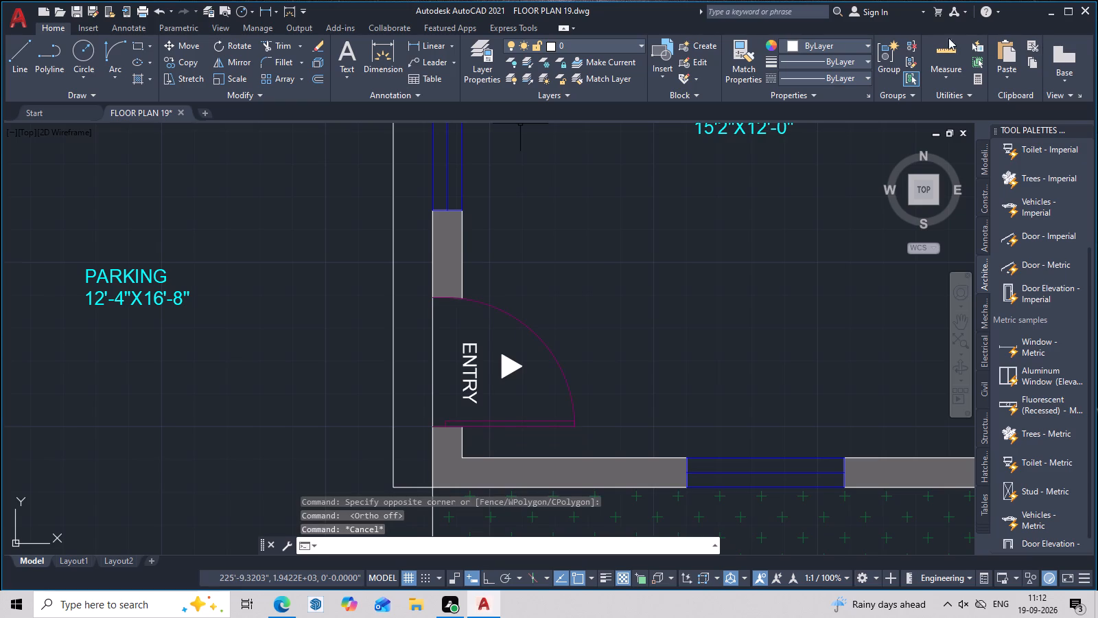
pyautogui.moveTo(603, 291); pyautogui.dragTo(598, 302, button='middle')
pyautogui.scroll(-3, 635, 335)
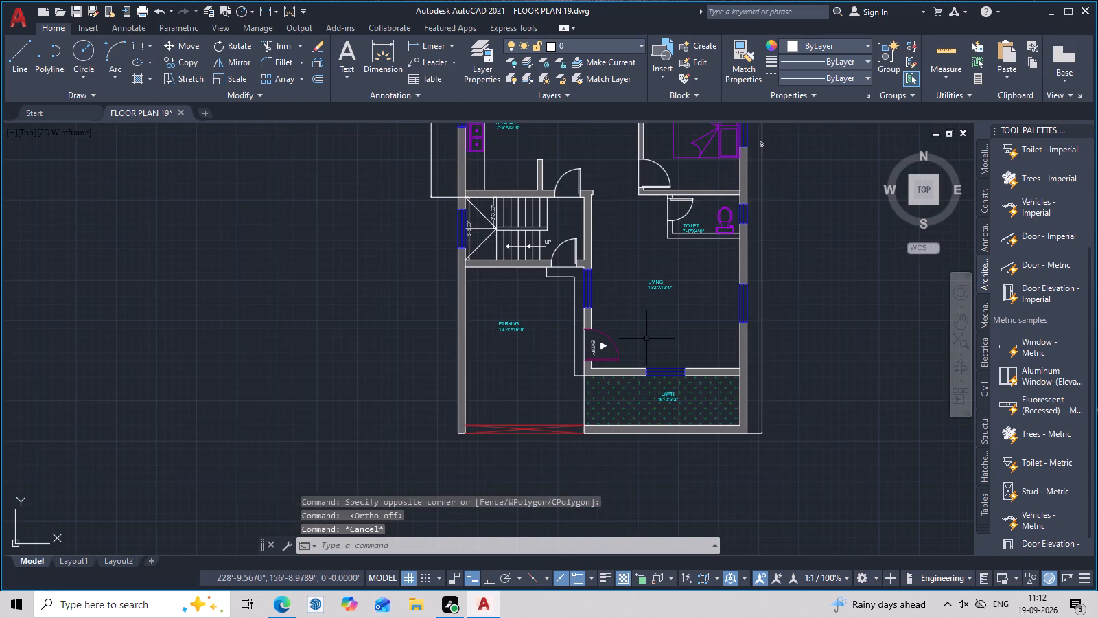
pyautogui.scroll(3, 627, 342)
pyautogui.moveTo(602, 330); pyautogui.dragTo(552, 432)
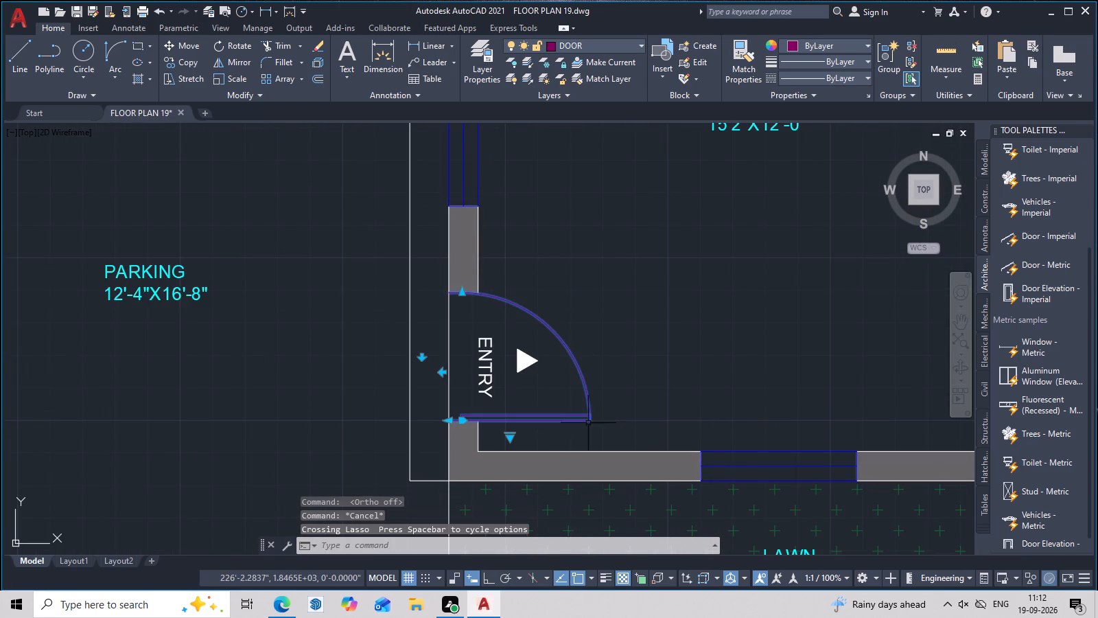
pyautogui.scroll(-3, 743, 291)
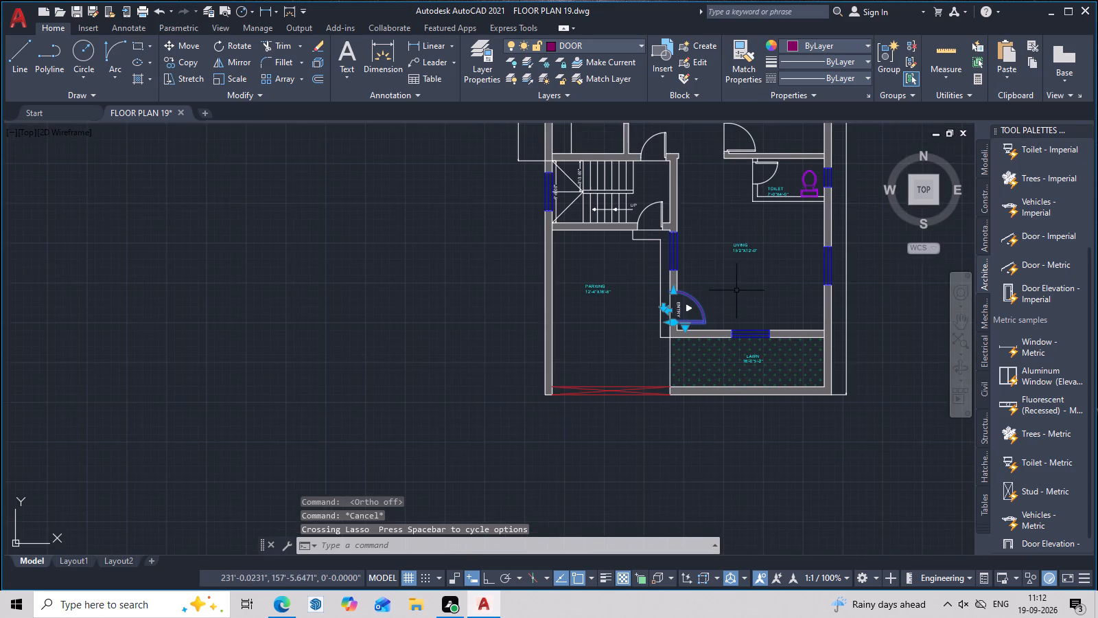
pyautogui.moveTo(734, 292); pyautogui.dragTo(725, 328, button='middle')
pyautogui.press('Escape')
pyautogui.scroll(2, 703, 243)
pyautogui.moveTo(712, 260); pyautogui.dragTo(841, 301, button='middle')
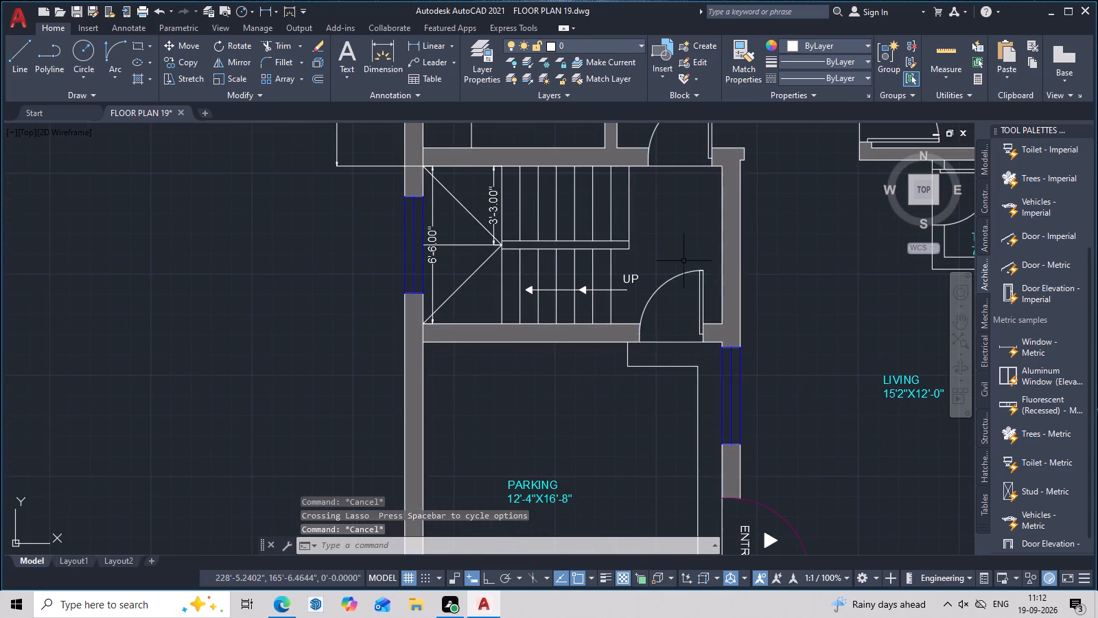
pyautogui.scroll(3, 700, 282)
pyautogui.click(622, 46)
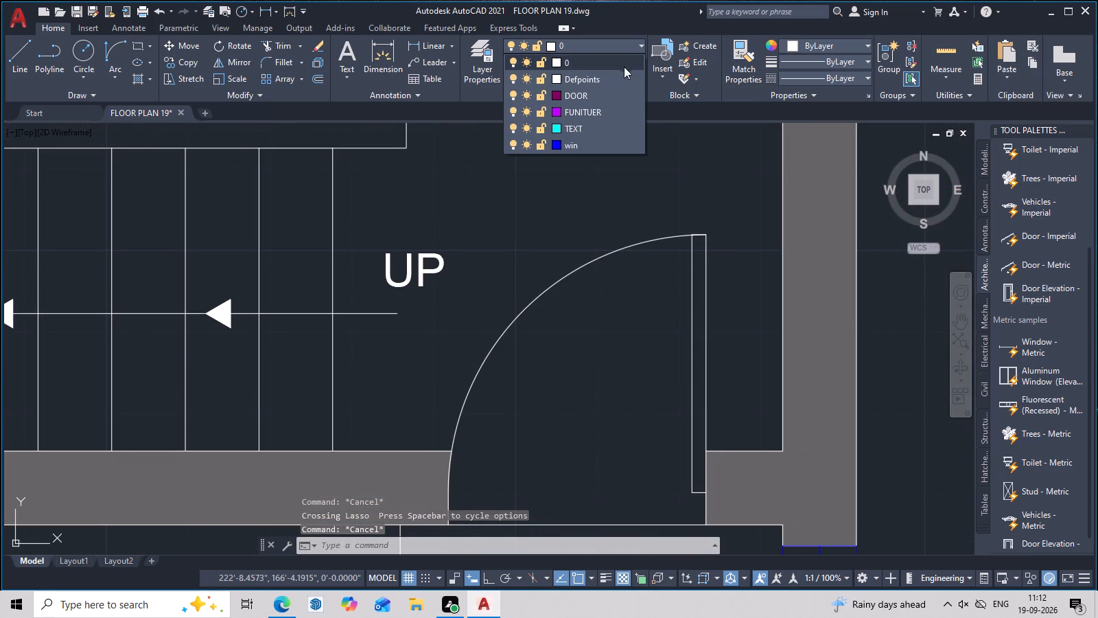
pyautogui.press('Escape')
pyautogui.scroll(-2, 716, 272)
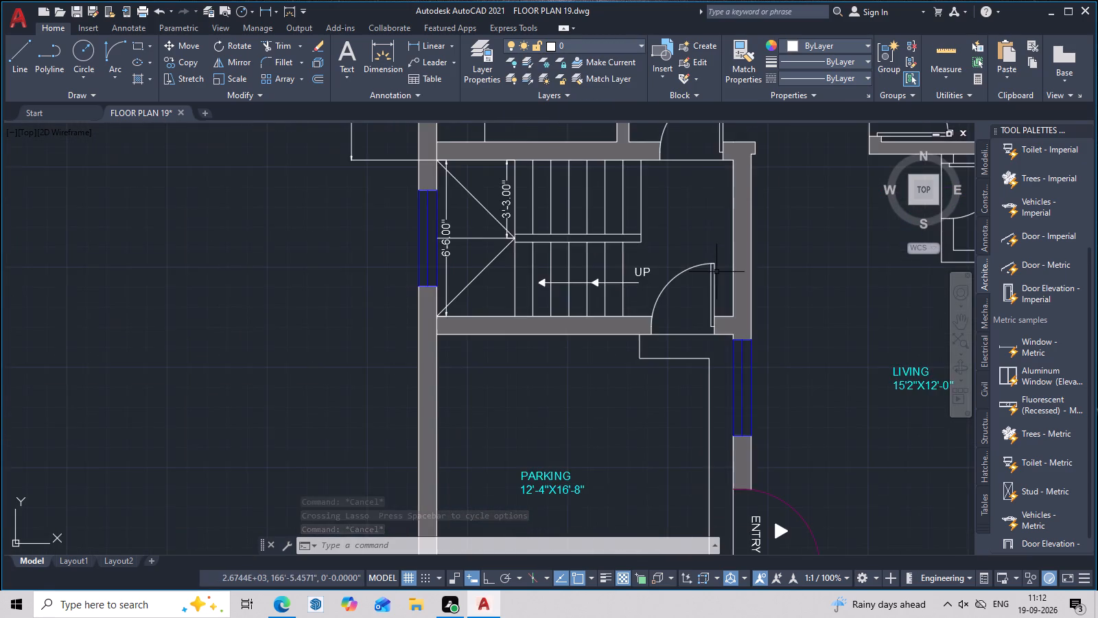
# Match the ENTRY door's properties onto the two staircase doors, the BED ROOM-3 door and the 7'-0"X4'-0" TOILET door.
pyautogui.scroll(-2, 716, 272)
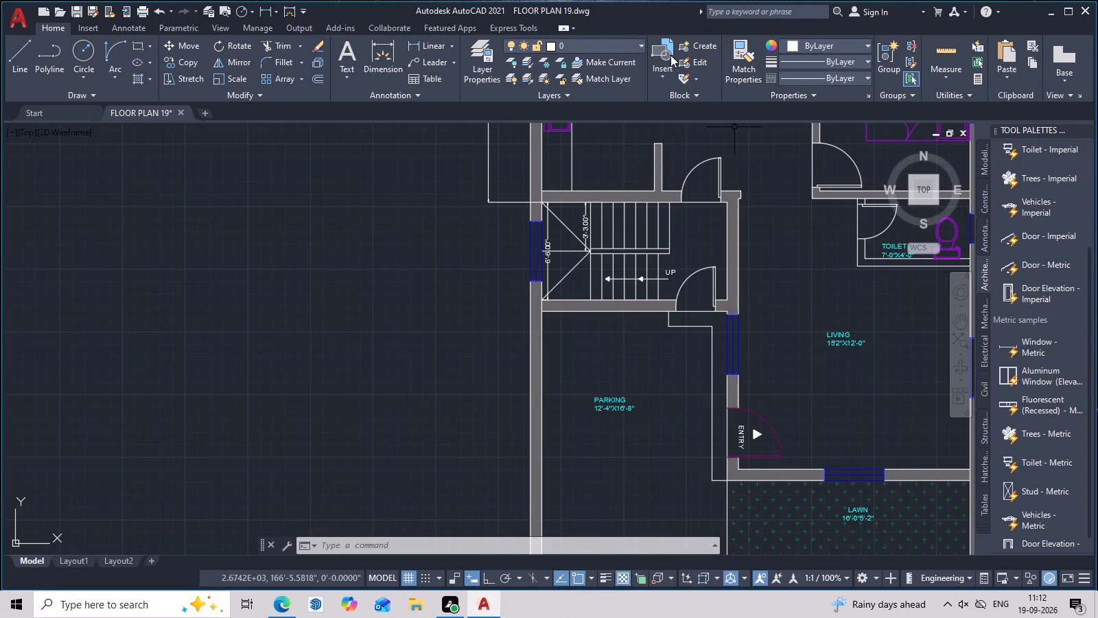
pyautogui.click(746, 62)
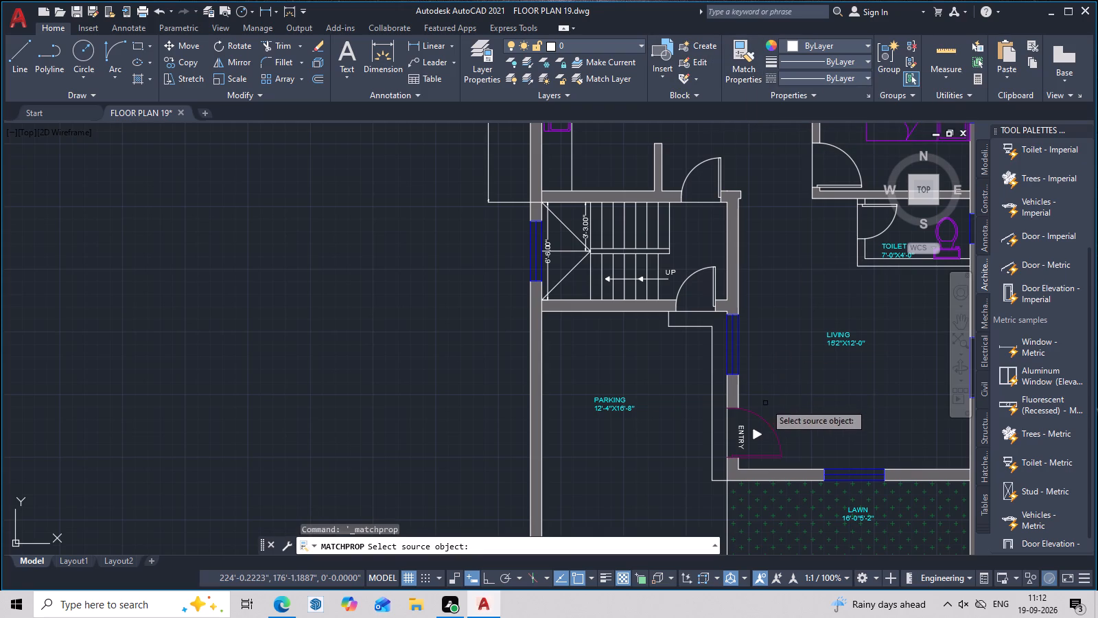
pyautogui.click(765, 417)
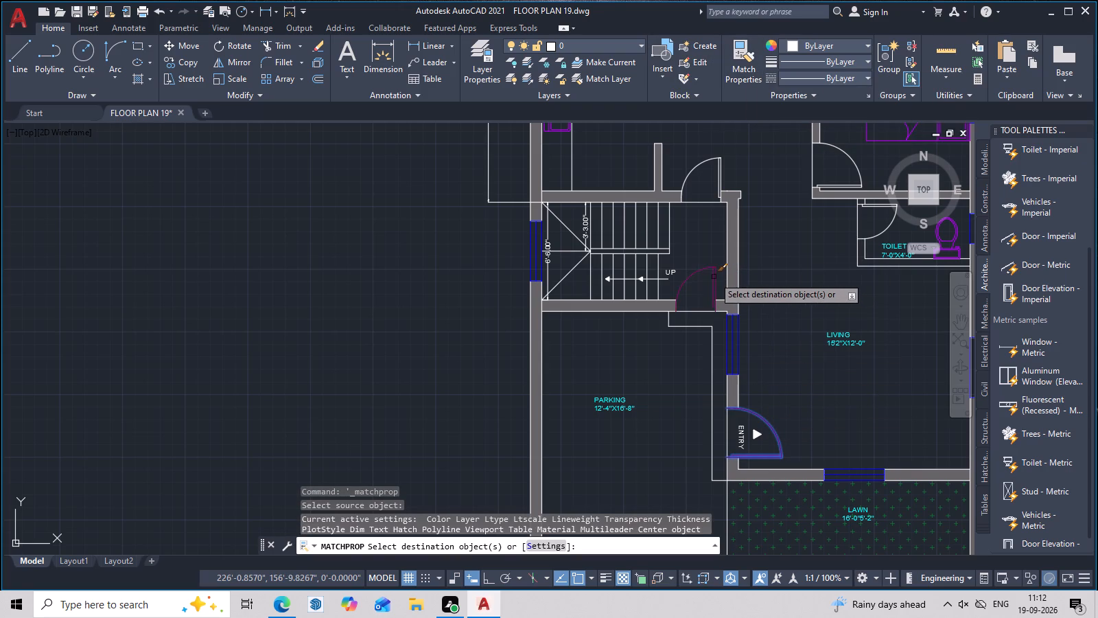
pyautogui.click(714, 277)
pyautogui.click(721, 156)
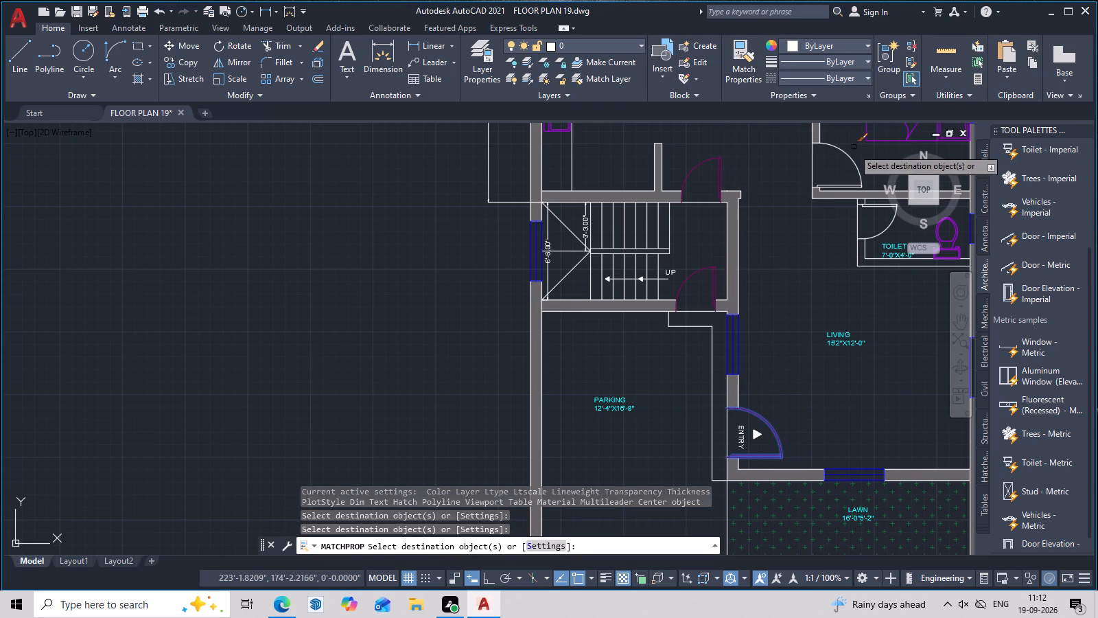
pyautogui.click(844, 155)
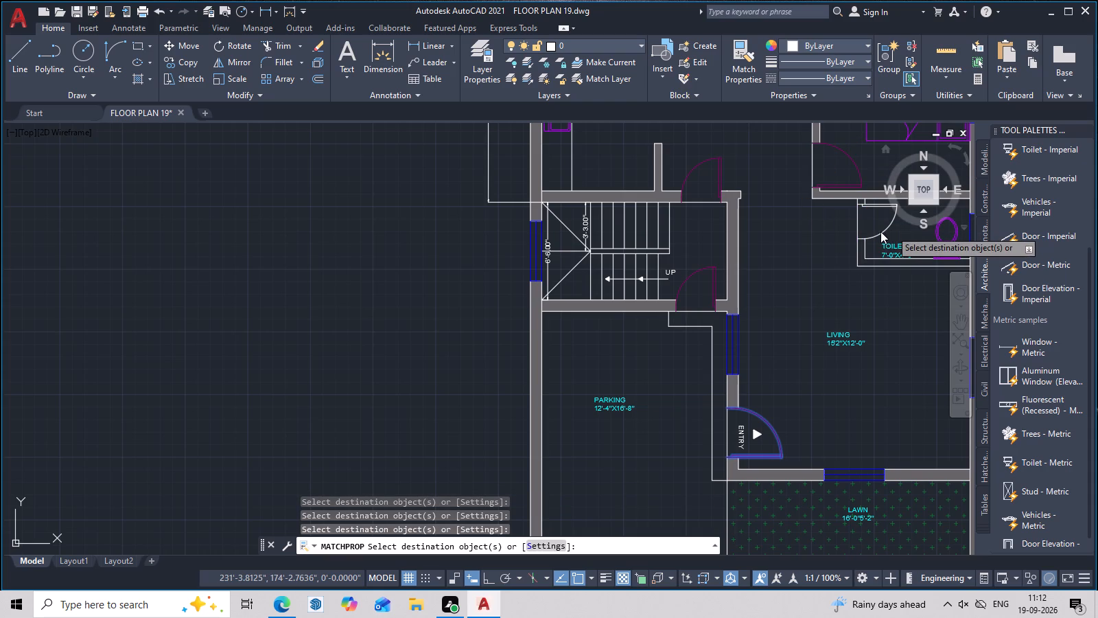
pyautogui.moveTo(869, 241); pyautogui.dragTo(700, 273, button='middle')
pyautogui.click(716, 262)
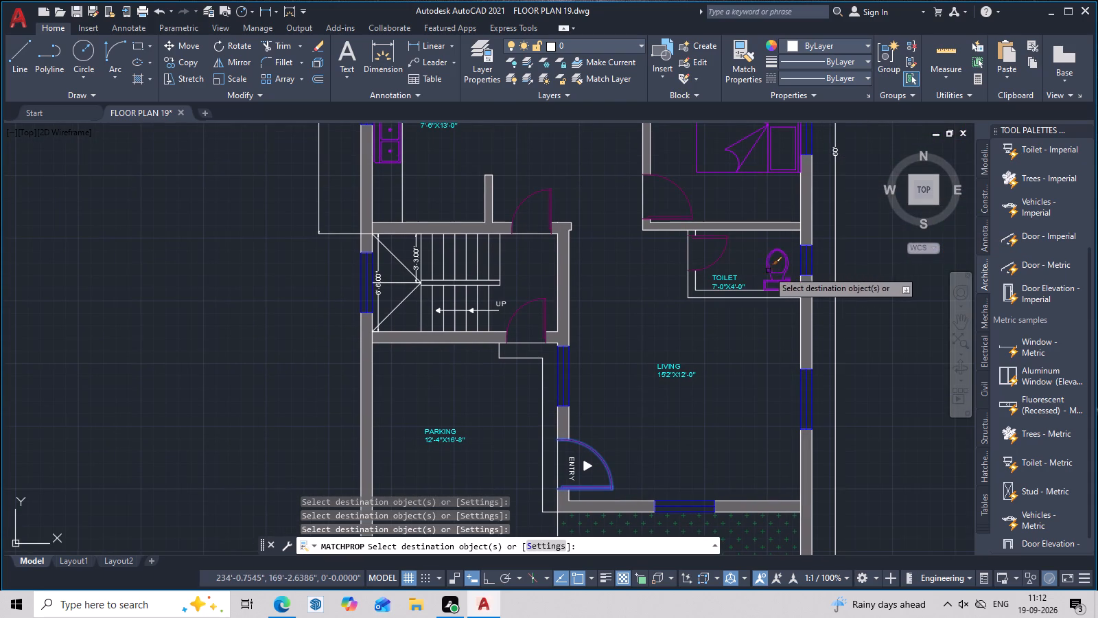
pyautogui.press('space')
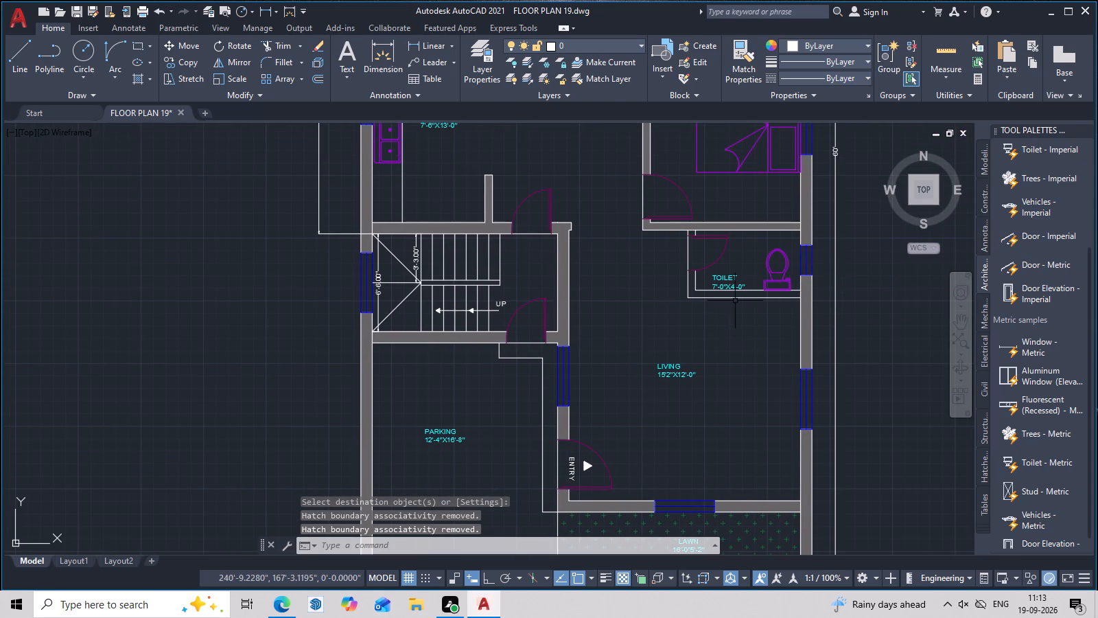
# Hatch the L-shaped wall of the 7'-0"X4'-0" TOILET with a Solid pattern in color 251.
pyautogui.write('H')
pyautogui.press('space')
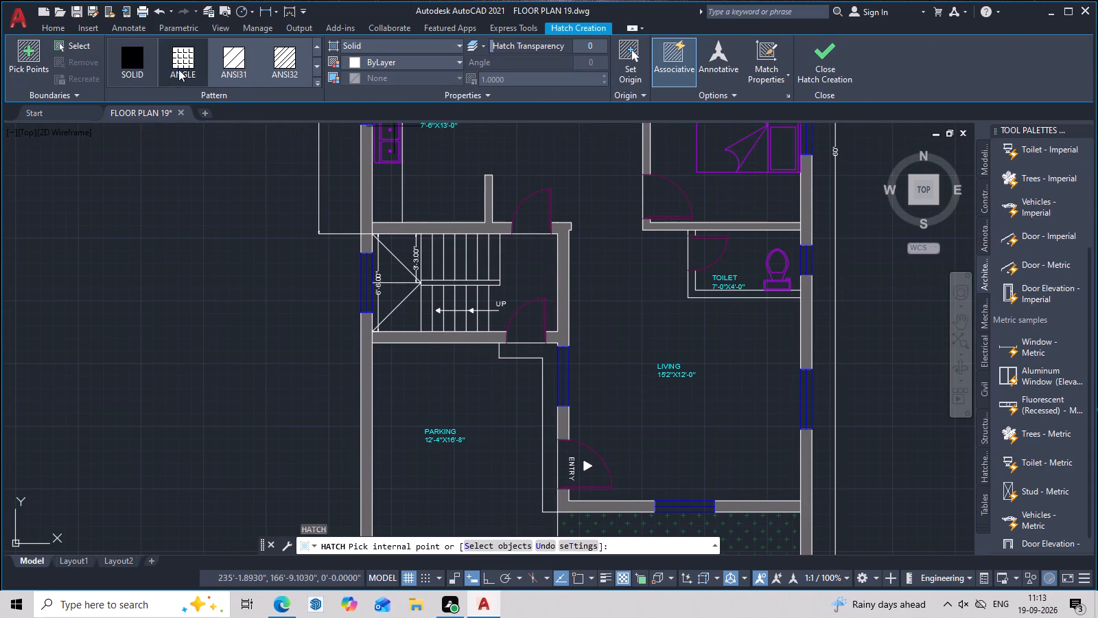
pyautogui.click(355, 61)
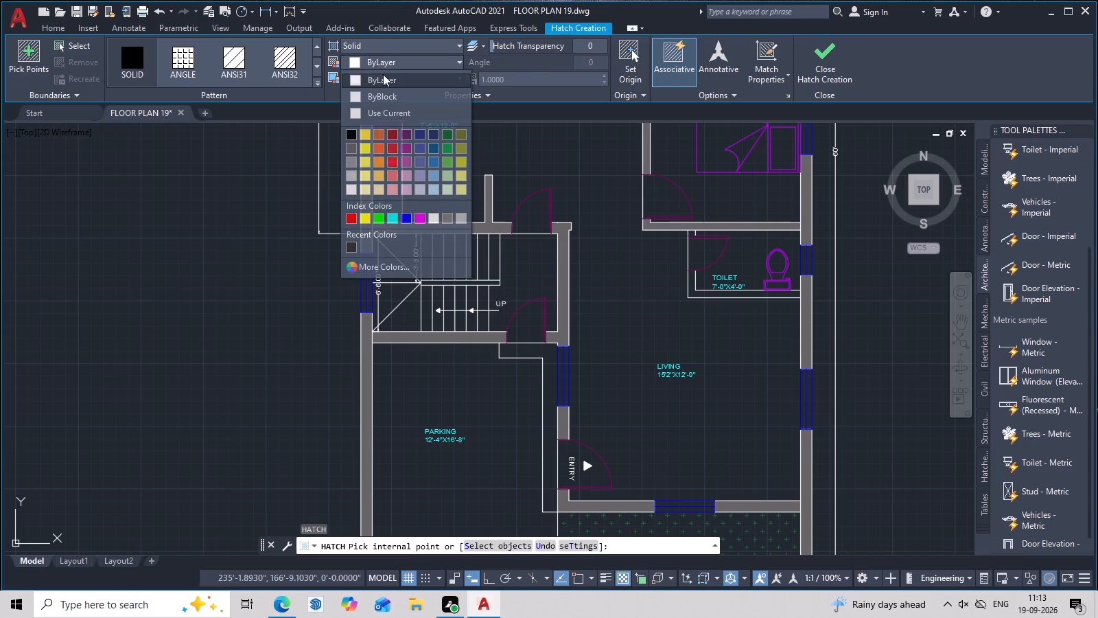
pyautogui.click(355, 247)
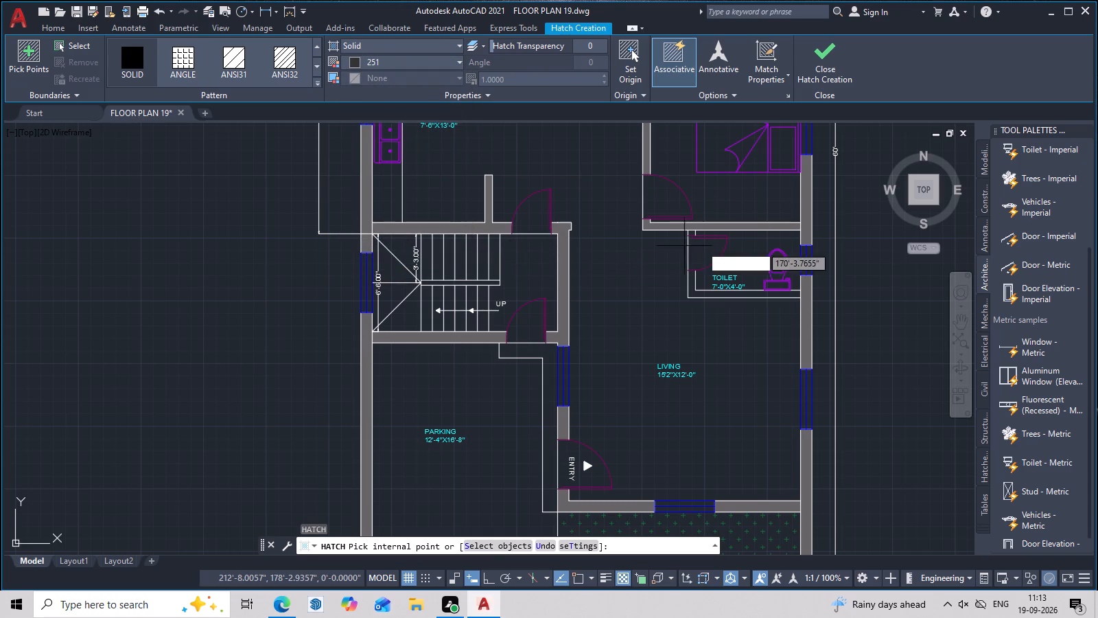
pyautogui.scroll(2, 725, 298)
pyautogui.click(722, 288)
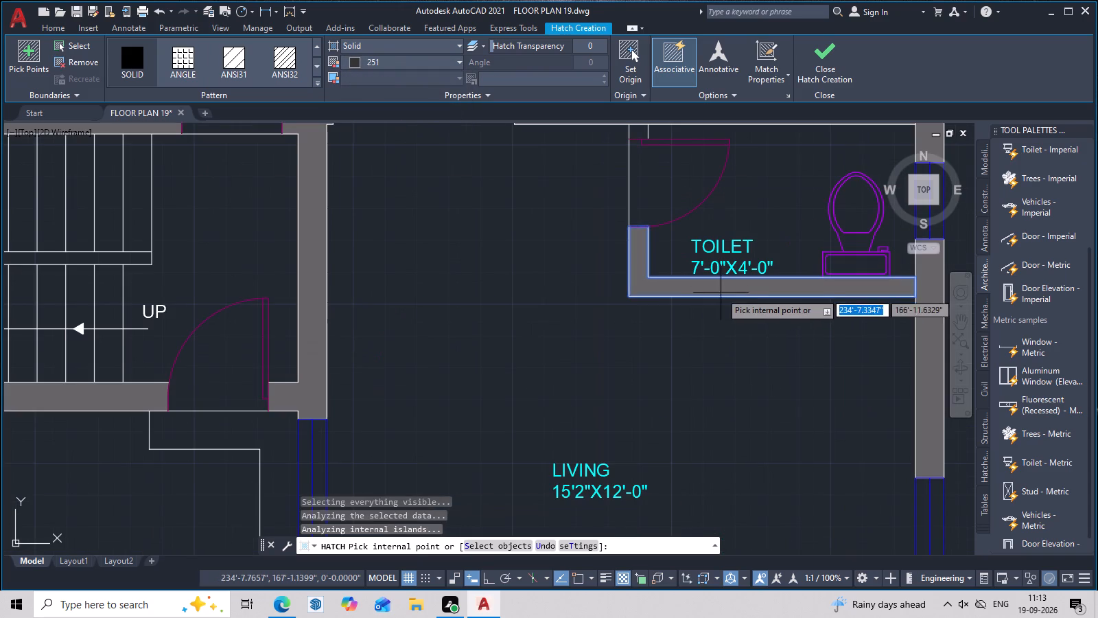
pyautogui.press('Escape')
# Match the BED ROOM-3 door's properties onto the BED ROOM-2 and BED ROOM-1 doors beside the dining area.
pyautogui.scroll(-3, 725, 317)
pyautogui.moveTo(739, 359); pyautogui.dragTo(749, 398, button='middle')
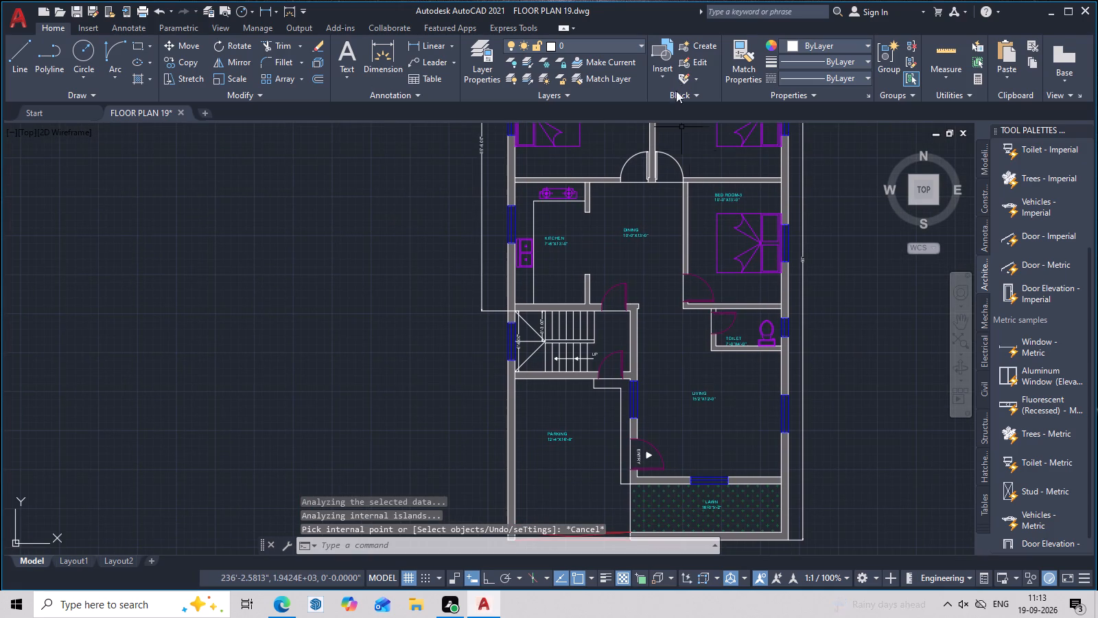
pyautogui.click(738, 49)
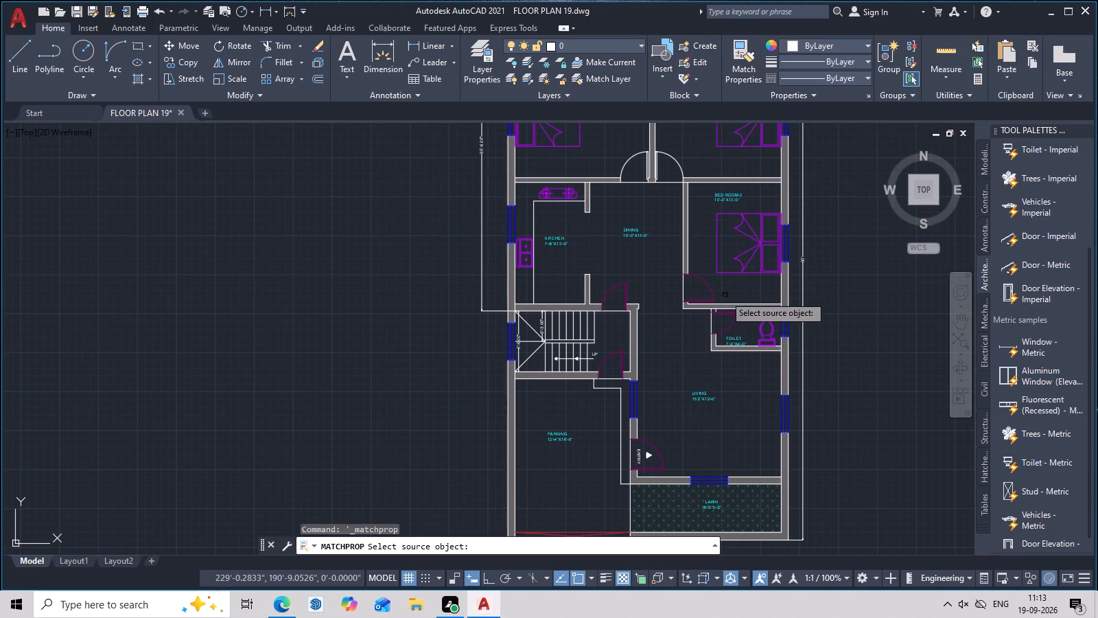
pyautogui.click(706, 287)
pyautogui.click(709, 284)
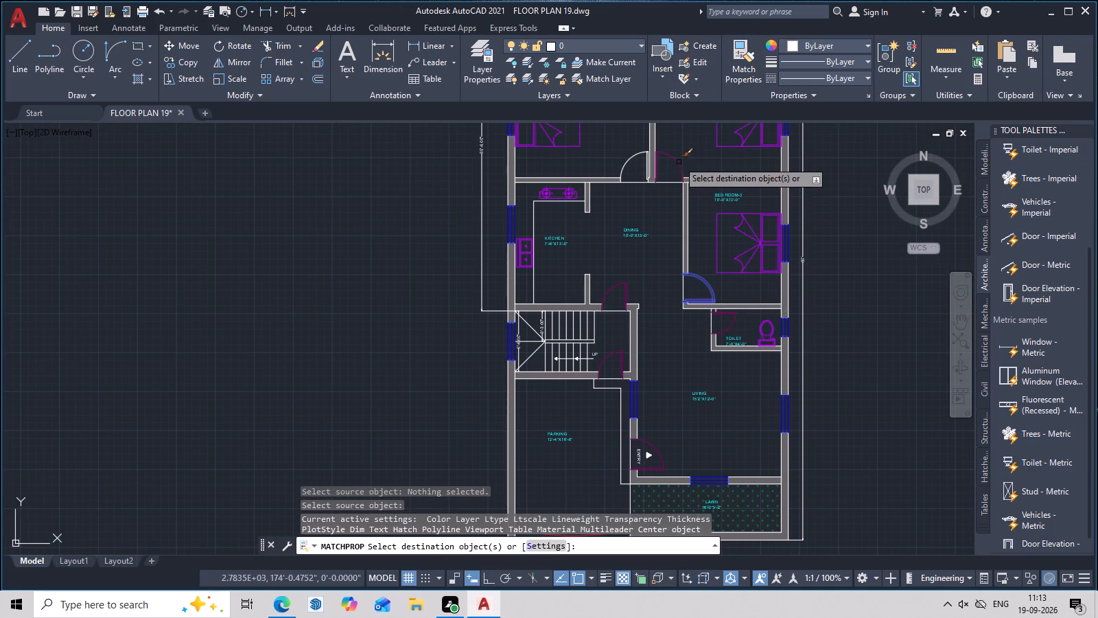
pyautogui.click(677, 159)
pyautogui.click(640, 154)
pyautogui.moveTo(639, 256); pyautogui.dragTo(655, 322, button='middle')
pyautogui.press('Escape')
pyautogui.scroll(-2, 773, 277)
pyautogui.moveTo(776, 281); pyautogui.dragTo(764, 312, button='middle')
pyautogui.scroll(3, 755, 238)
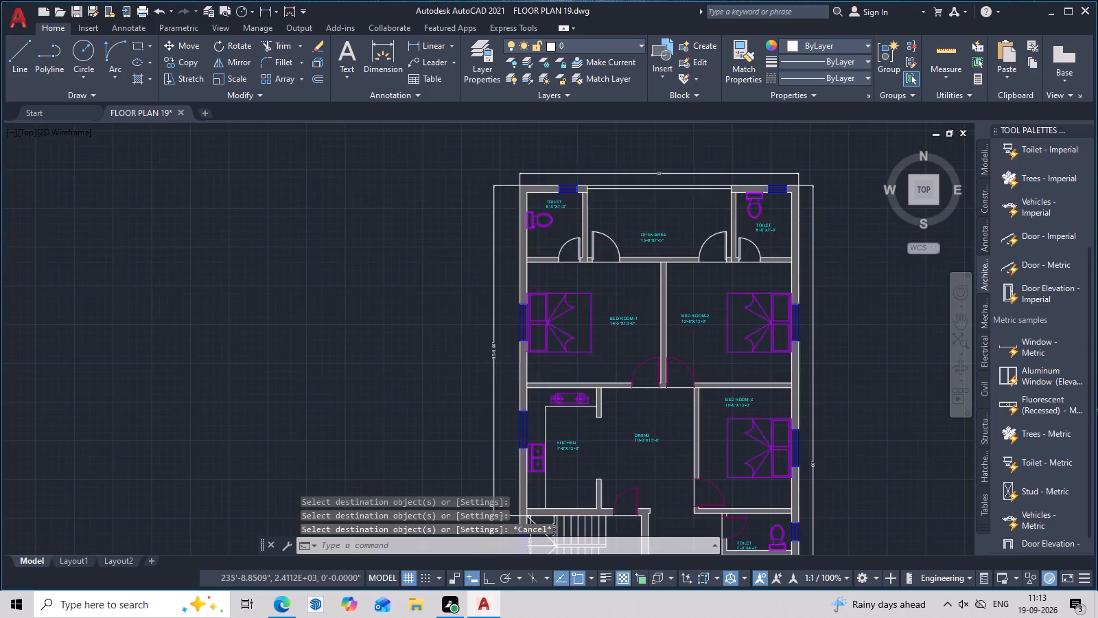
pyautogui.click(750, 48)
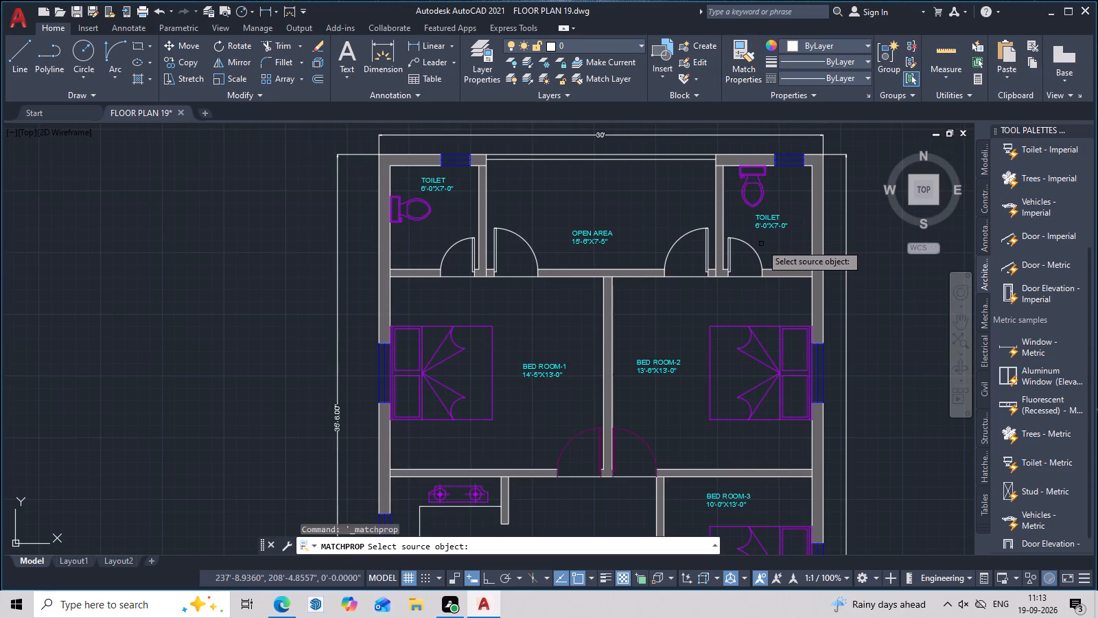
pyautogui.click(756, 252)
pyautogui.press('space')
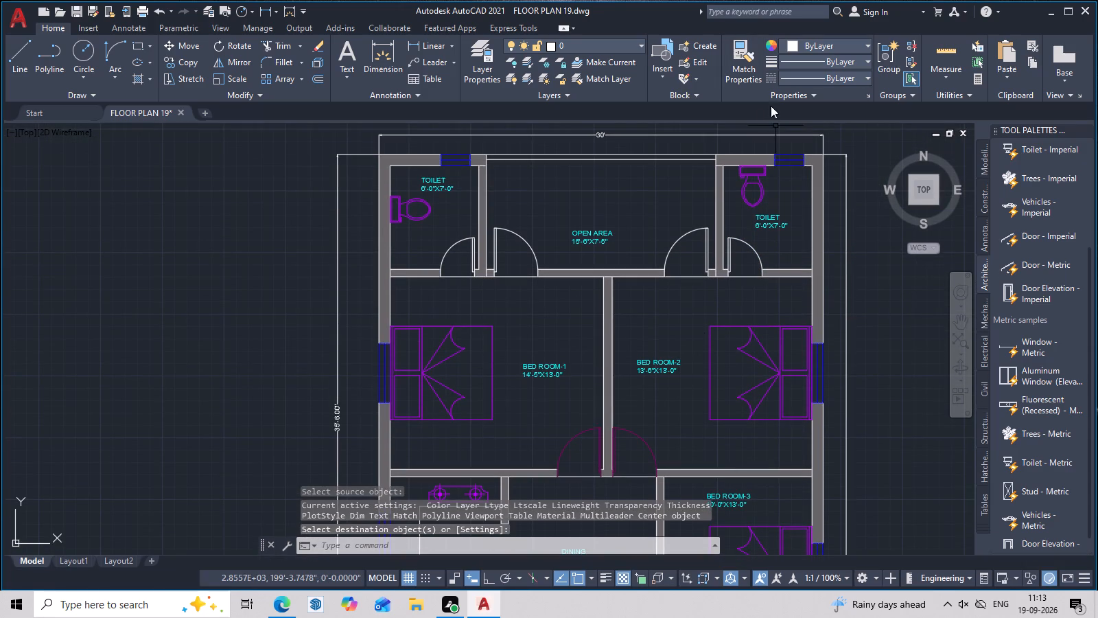
# Match the BED ROOM-2 door's properties onto the two OPEN AREA doors and the two 6'-0"X7'-0" TOILET doors.
pyautogui.click(743, 49)
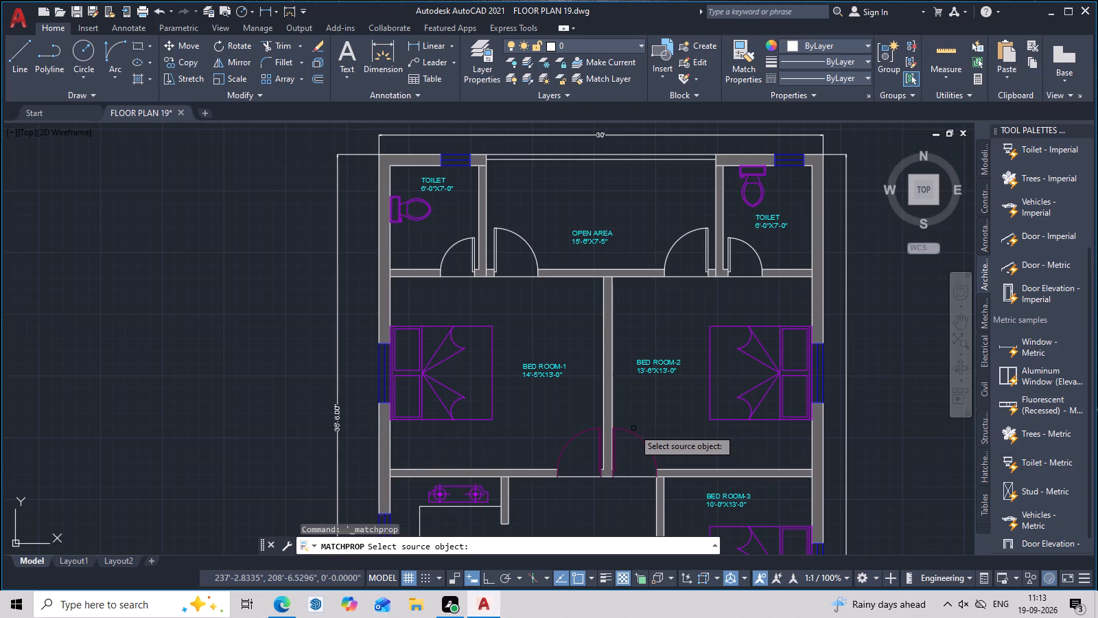
pyautogui.click(633, 433)
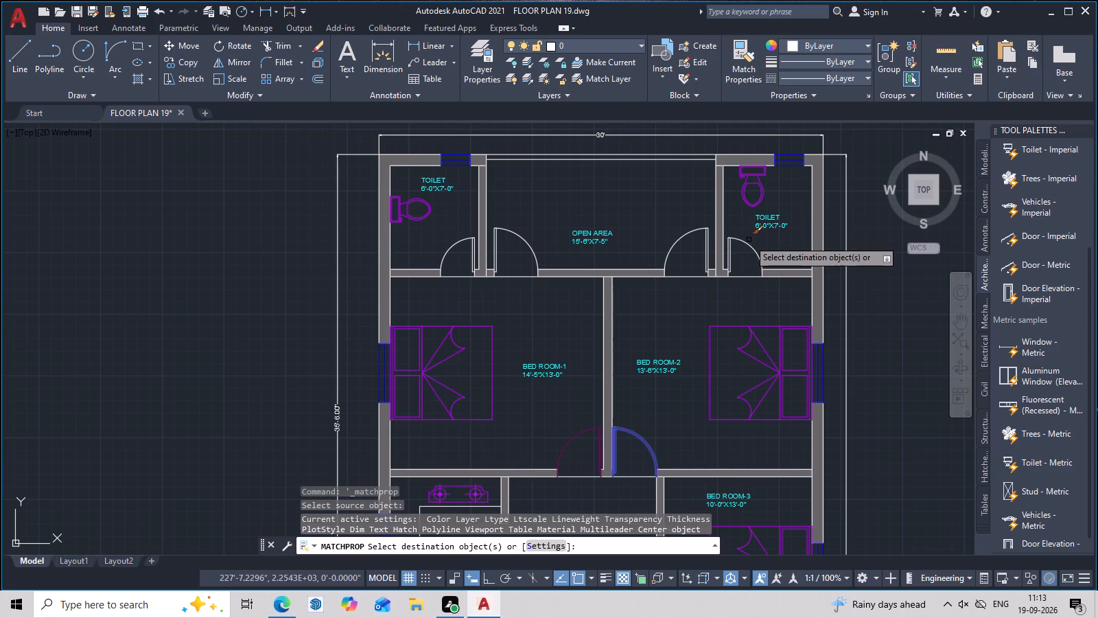
pyautogui.click(745, 244)
pyautogui.click(697, 229)
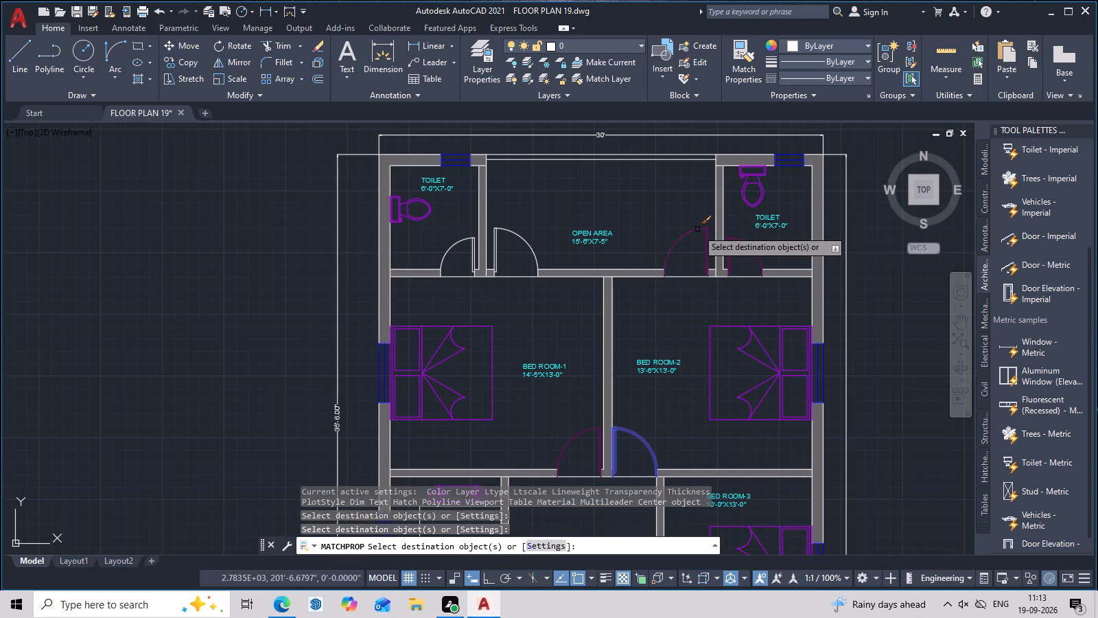
pyautogui.click(521, 239)
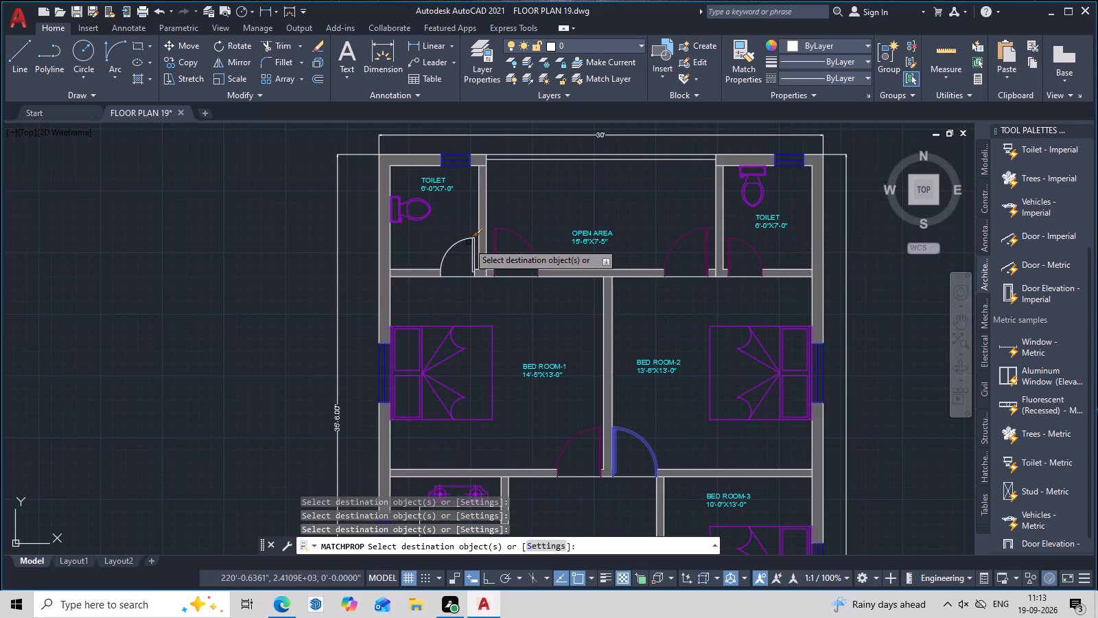
pyautogui.click(465, 239)
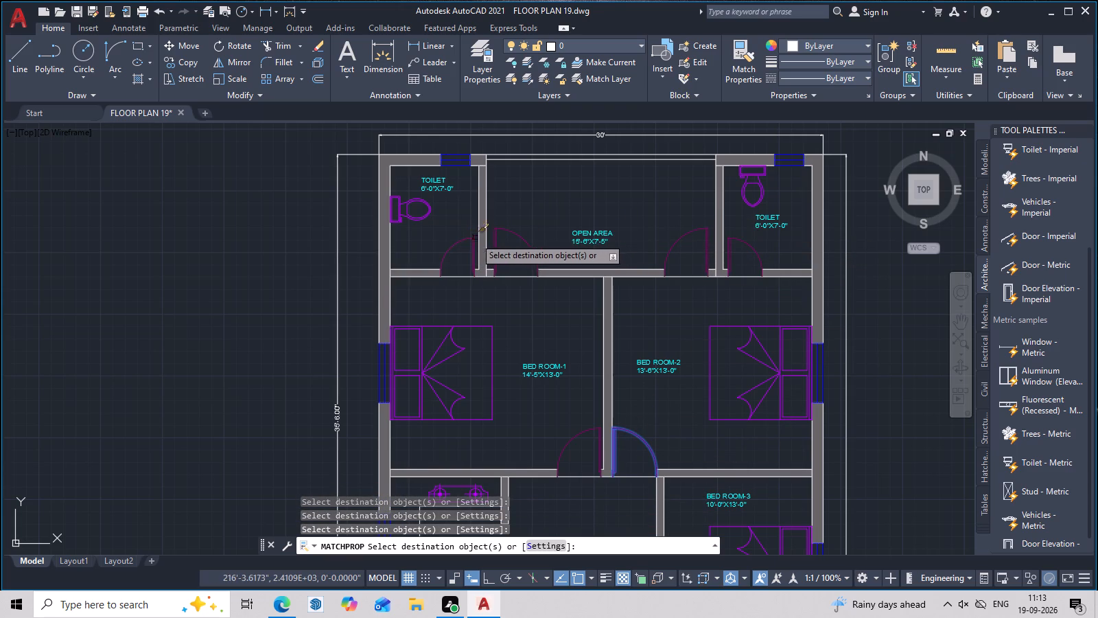
pyautogui.press('Escape')
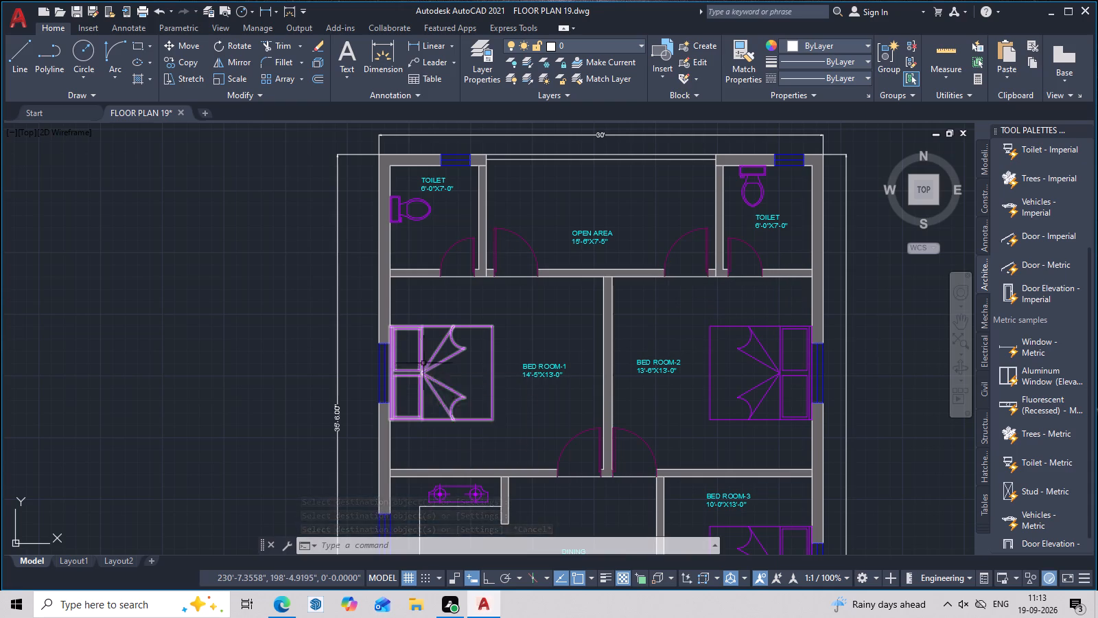
# Match the LIVING label's properties onto the ENTRY arrow and the ENTRY label at the entrance door.
pyautogui.scroll(-3, 600, 304)
pyautogui.moveTo(677, 343); pyautogui.dragTo(684, 301, button='middle')
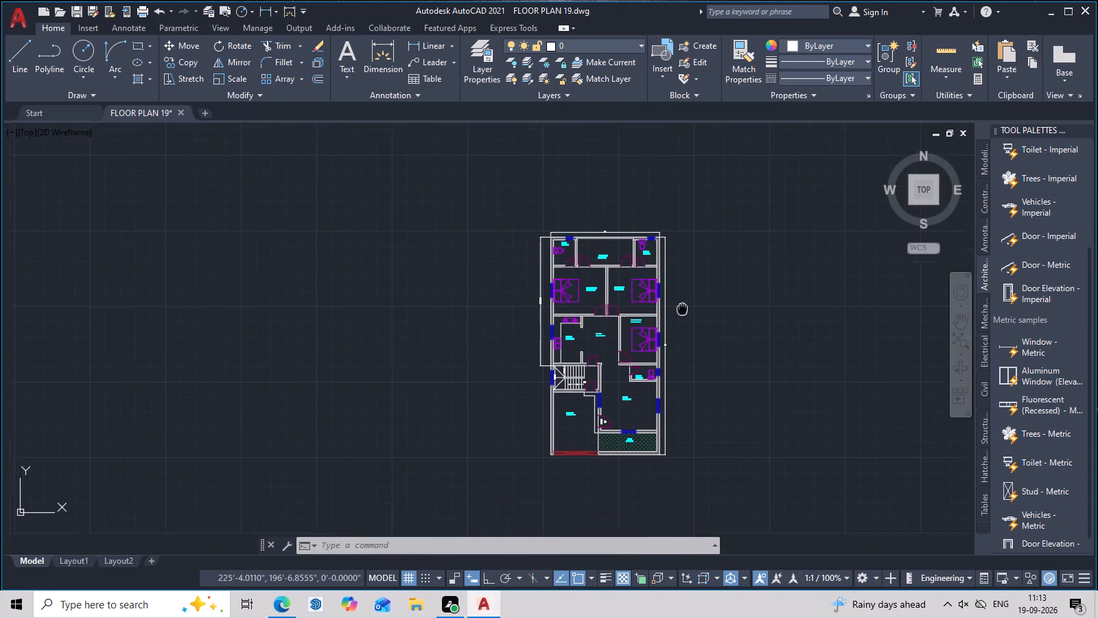
pyautogui.moveTo(684, 301); pyautogui.dragTo(687, 293, button='middle')
pyautogui.scroll(3, 642, 336)
pyautogui.moveTo(653, 369); pyautogui.dragTo(679, 255, button='middle')
pyautogui.scroll(-2, 676, 306)
pyautogui.moveTo(692, 309); pyautogui.dragTo(692, 263, button='middle')
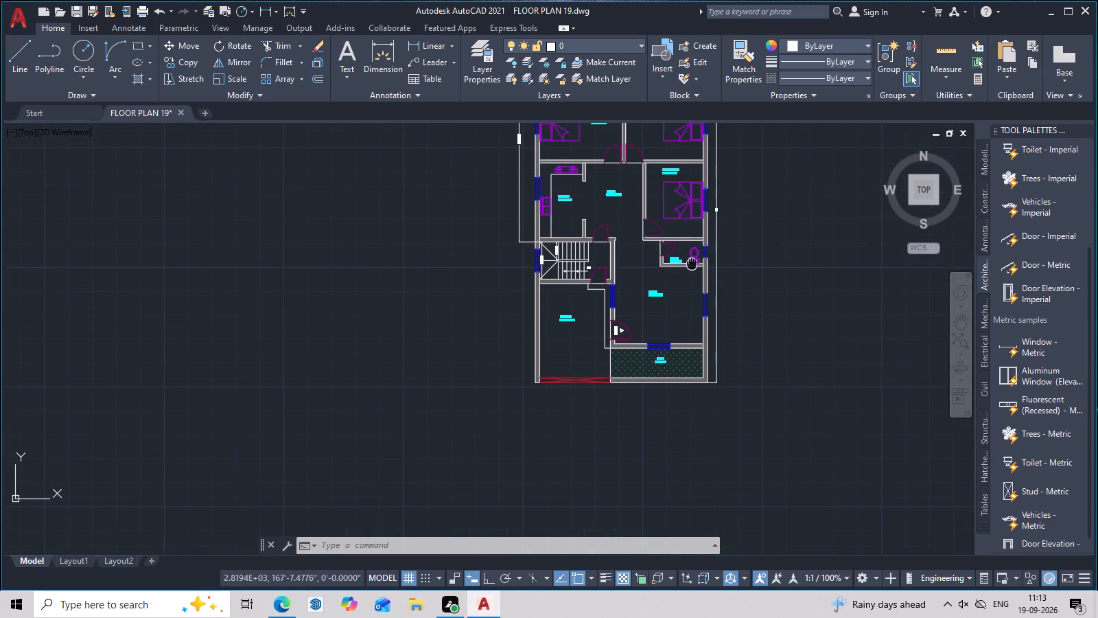
pyautogui.moveTo(692, 263); pyautogui.dragTo(692, 262, button='middle')
pyautogui.moveTo(690, 325); pyautogui.dragTo(690, 354, button='middle')
pyautogui.middleClick(690, 354)
pyautogui.scroll(3, 579, 358)
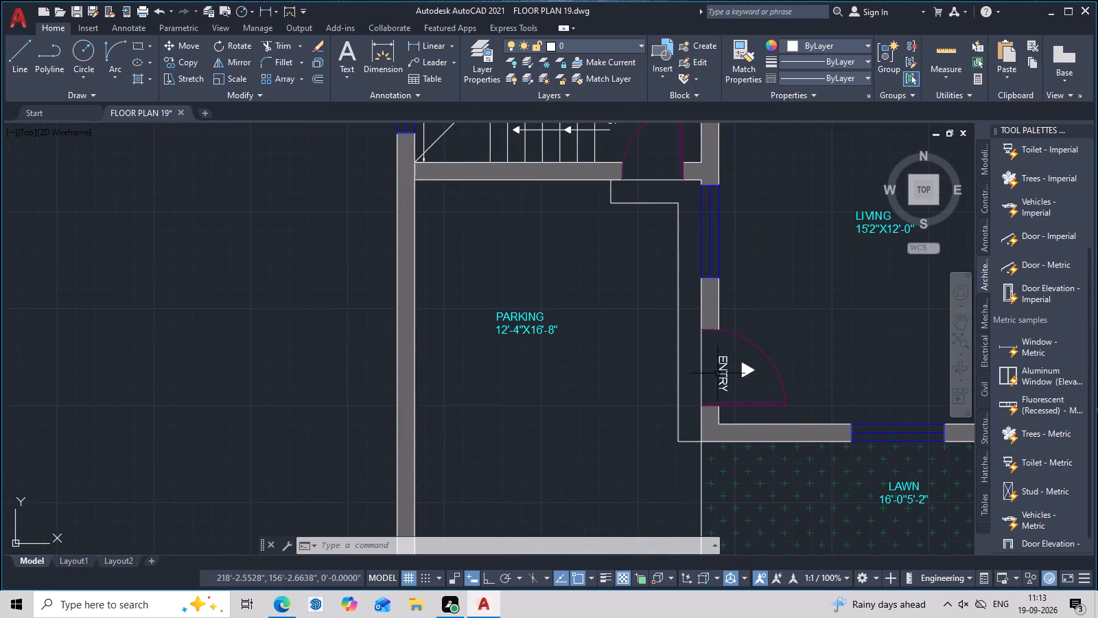
pyautogui.click(739, 57)
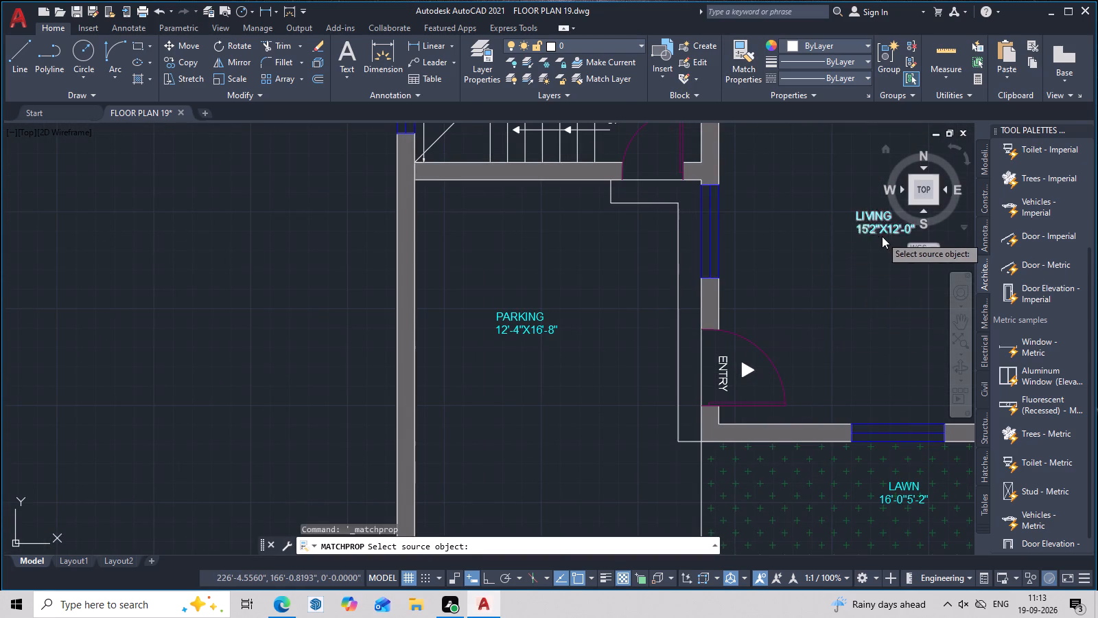
pyautogui.click(873, 225)
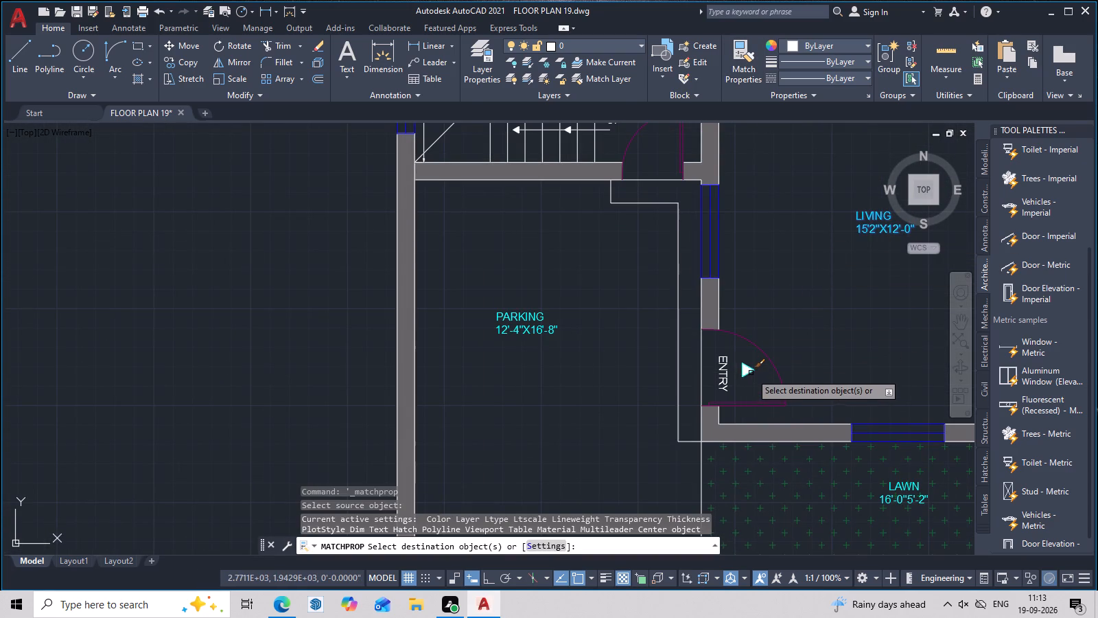
pyautogui.scroll(3, 751, 373)
pyautogui.click(723, 360)
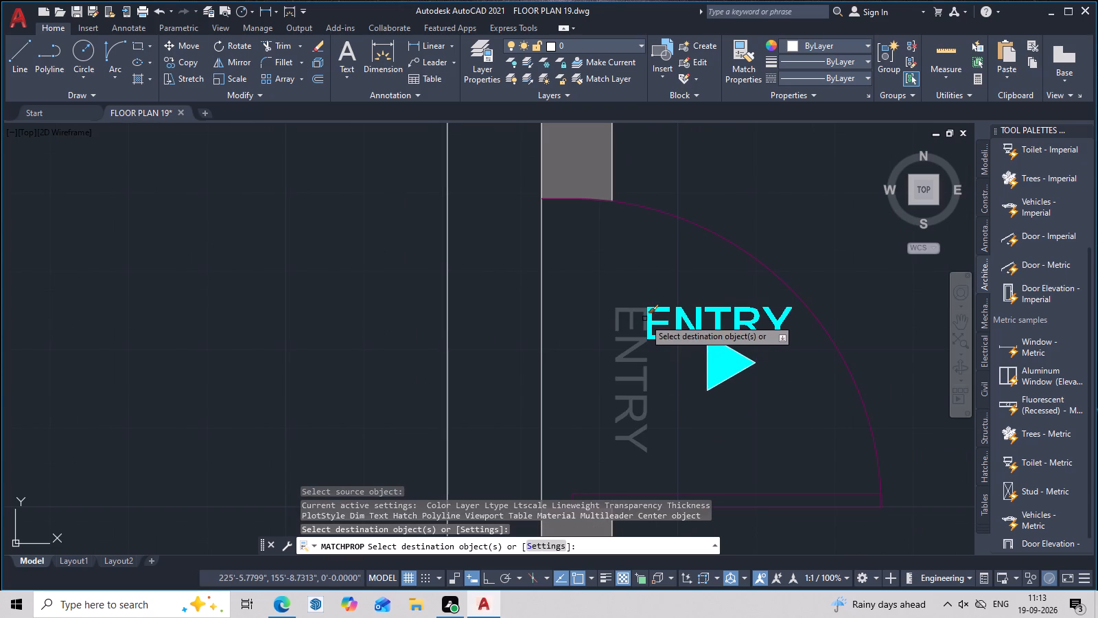
pyautogui.click(644, 319)
pyautogui.scroll(-2, 687, 335)
pyautogui.scroll(-1, 747, 360)
pyautogui.moveTo(789, 362); pyautogui.dragTo(775, 363, button='middle')
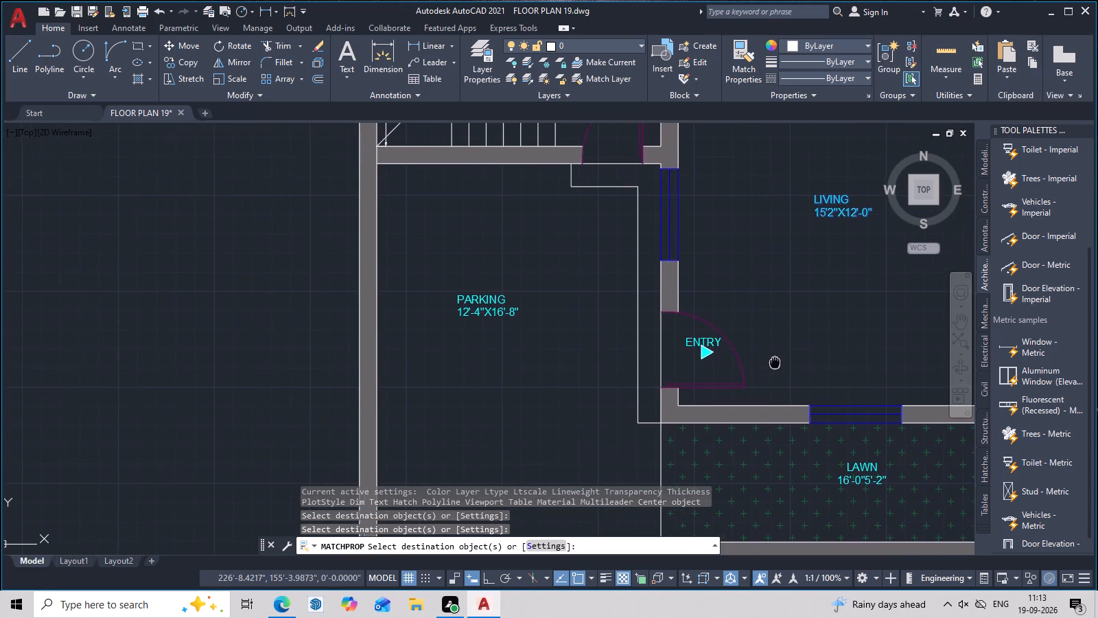
pyautogui.press('Escape')
# Rotate the ENTRY label a quarter turn clockwise with Ortho on so it reads vertically downward.
pyautogui.scroll(5, 725, 345)
pyautogui.click(675, 346)
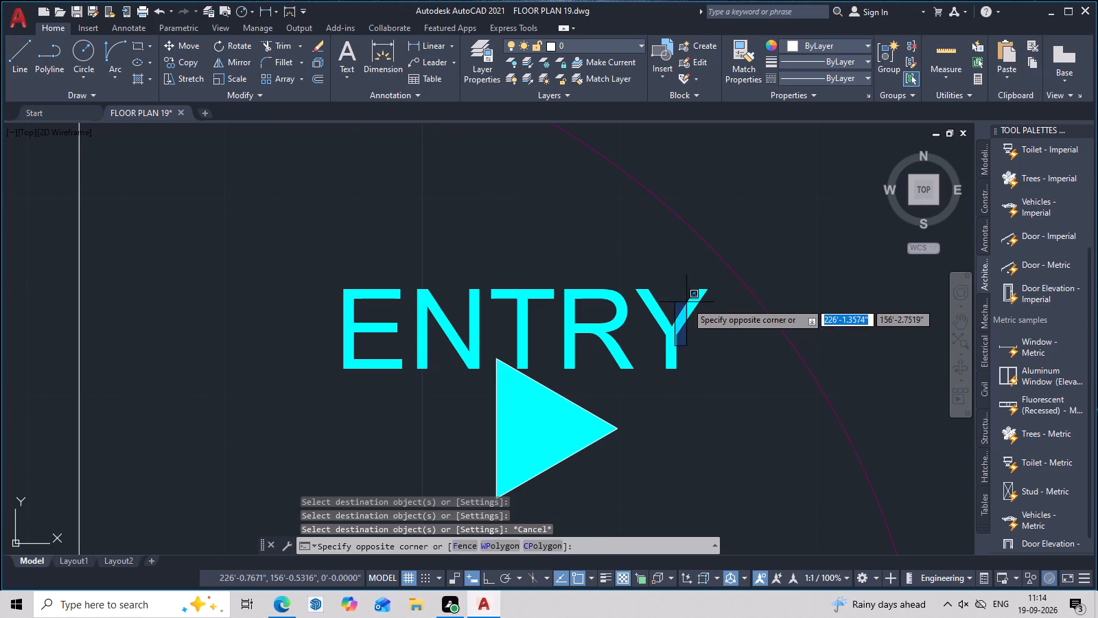
pyautogui.moveTo(574, 330); pyautogui.dragTo(489, 354)
pyautogui.write('RO')
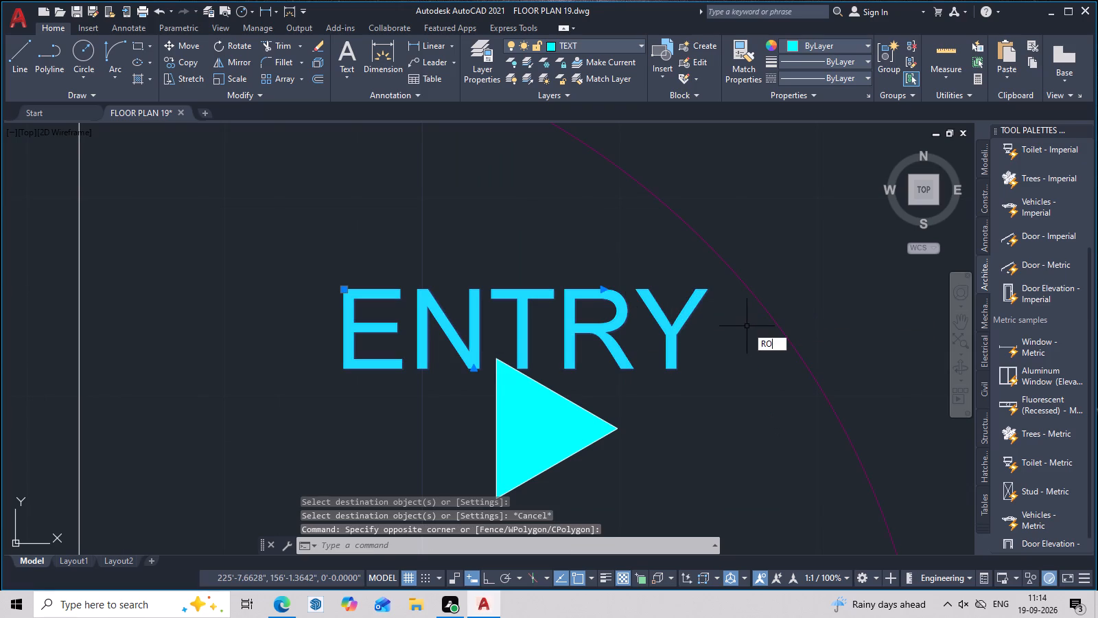
pyautogui.press('space')
pyautogui.click(702, 290)
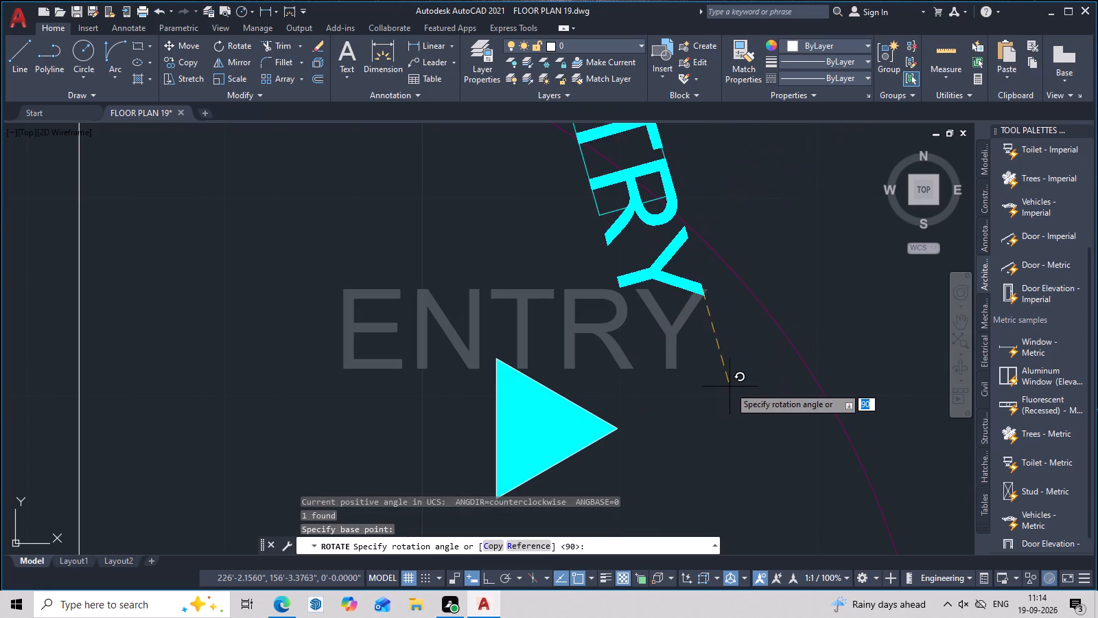
pyautogui.press('F8')
pyautogui.click(719, 391)
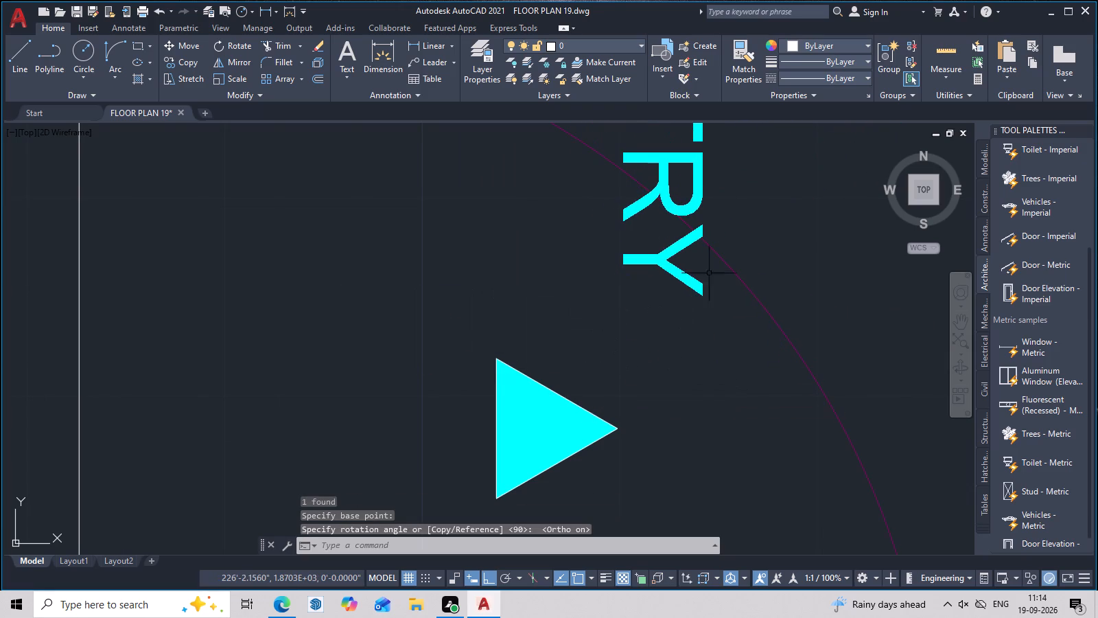
# Move the ENTRY label with Ortho off into the entrance doorway, just behind the base of the arrow.
pyautogui.click(699, 229)
pyautogui.write('M')
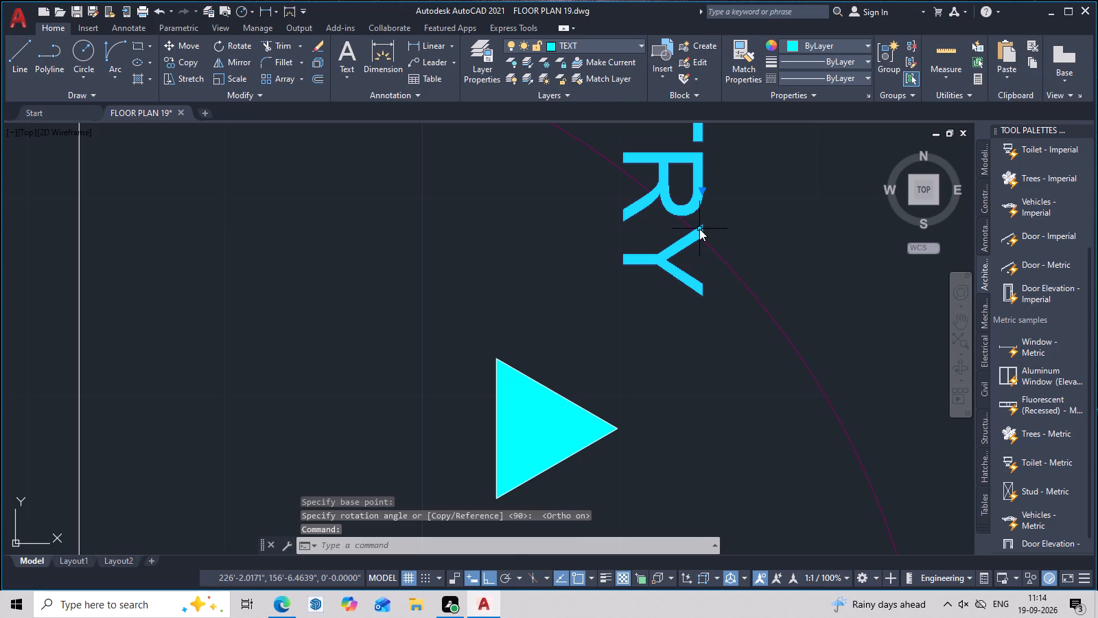
pyautogui.press('space')
pyautogui.click(666, 162)
pyautogui.moveTo(385, 344); pyautogui.dragTo(666, 358, button='middle')
pyautogui.press('F8')
pyautogui.scroll(-3, 661, 367)
pyautogui.moveTo(680, 384); pyautogui.dragTo(706, 312, button='middle')
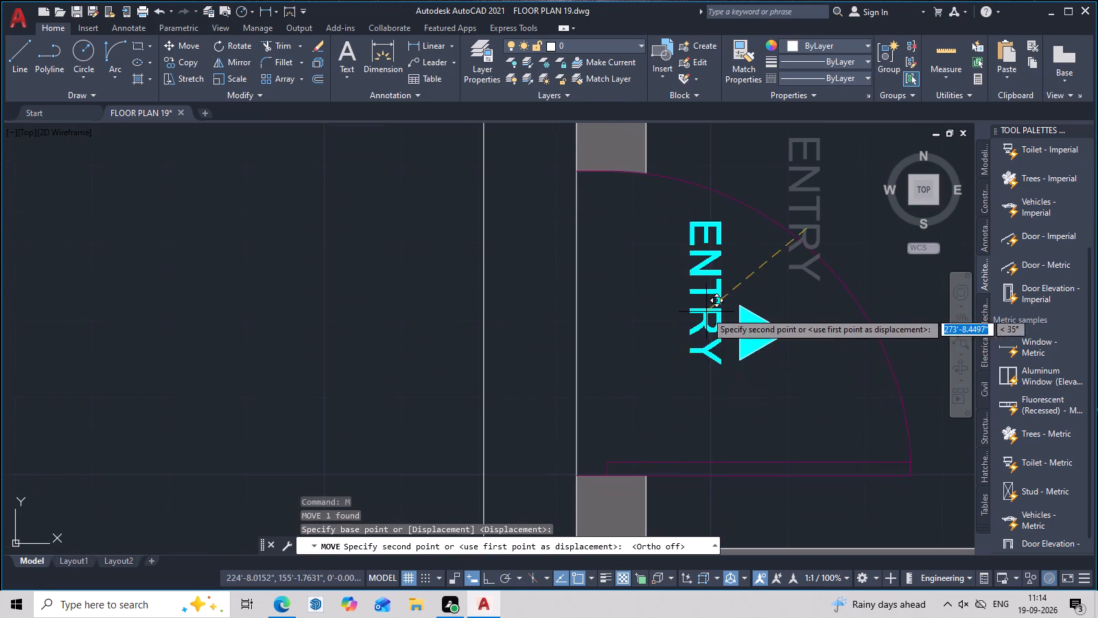
pyautogui.click(677, 350)
pyautogui.press('Escape')
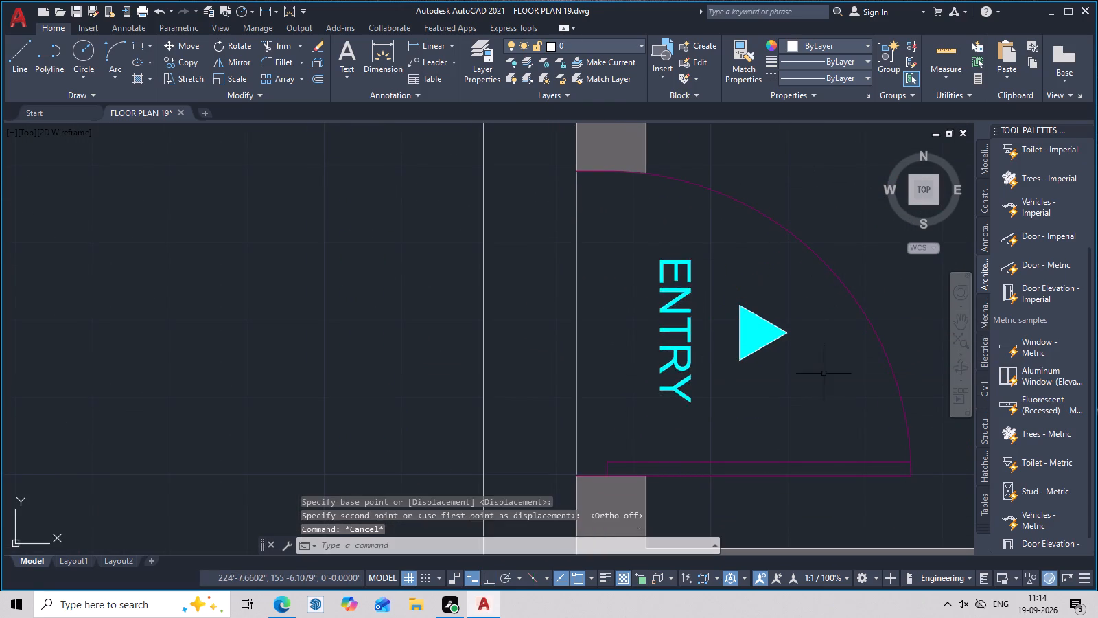
# Examine the whole floor plan, including the bedrooms, kitchen, dining area and staircase.
pyautogui.scroll(-3, 819, 372)
pyautogui.moveTo(819, 372); pyautogui.dragTo(648, 376, button='middle')
pyautogui.press('Escape')
pyautogui.scroll(-3, 666, 367)
pyautogui.moveTo(723, 364); pyautogui.dragTo(707, 411, button='middle')
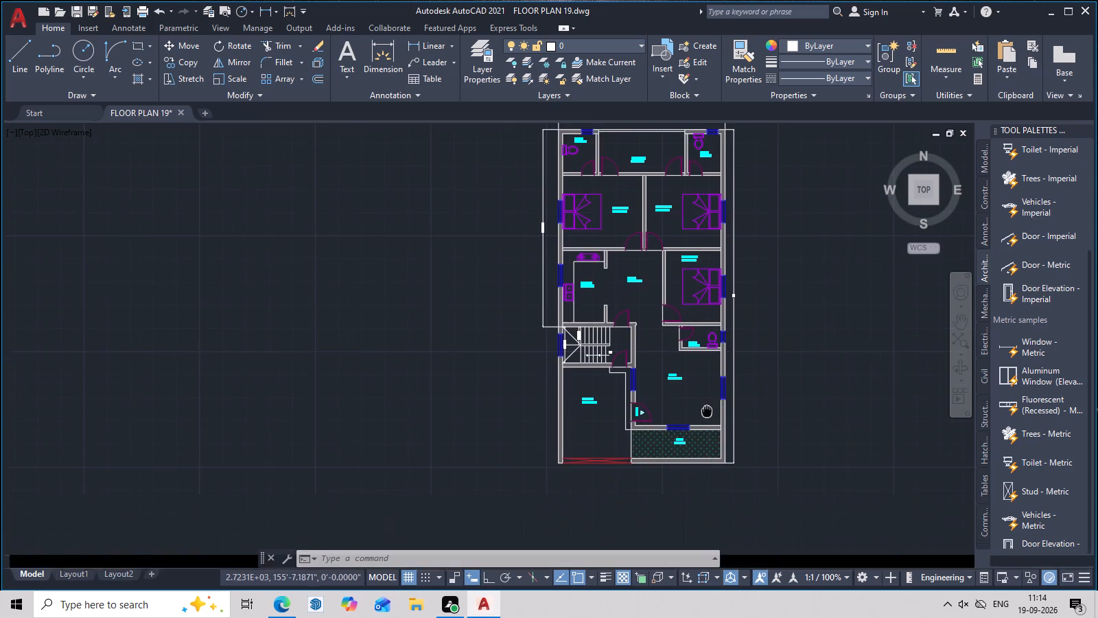
pyautogui.scroll(2, 800, 363)
pyautogui.scroll(-3, 702, 341)
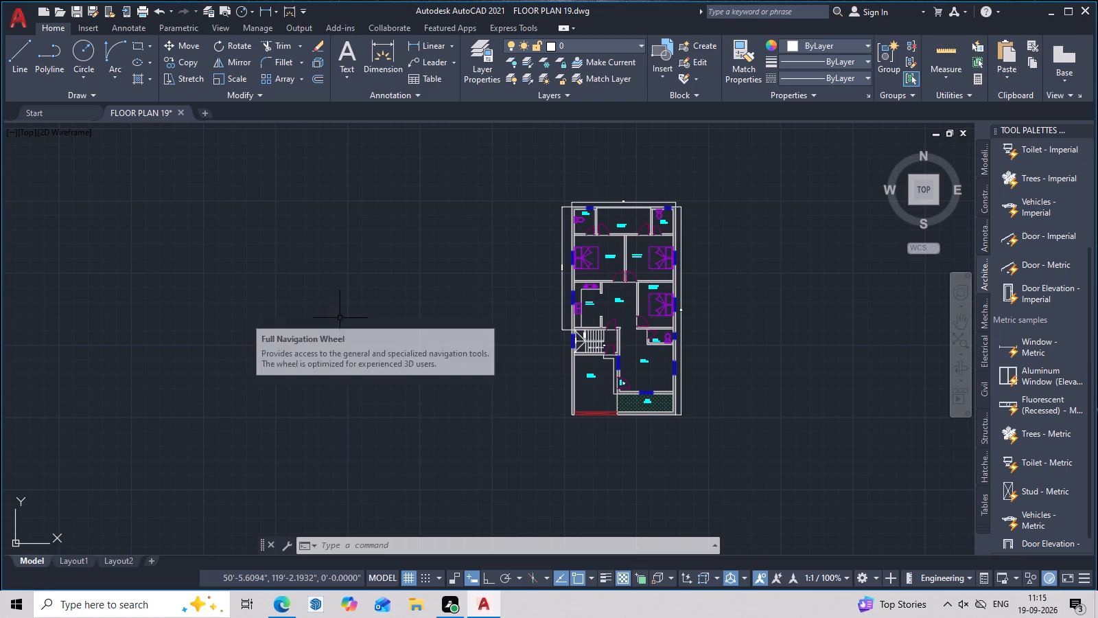
pyautogui.scroll(3, 672, 266)
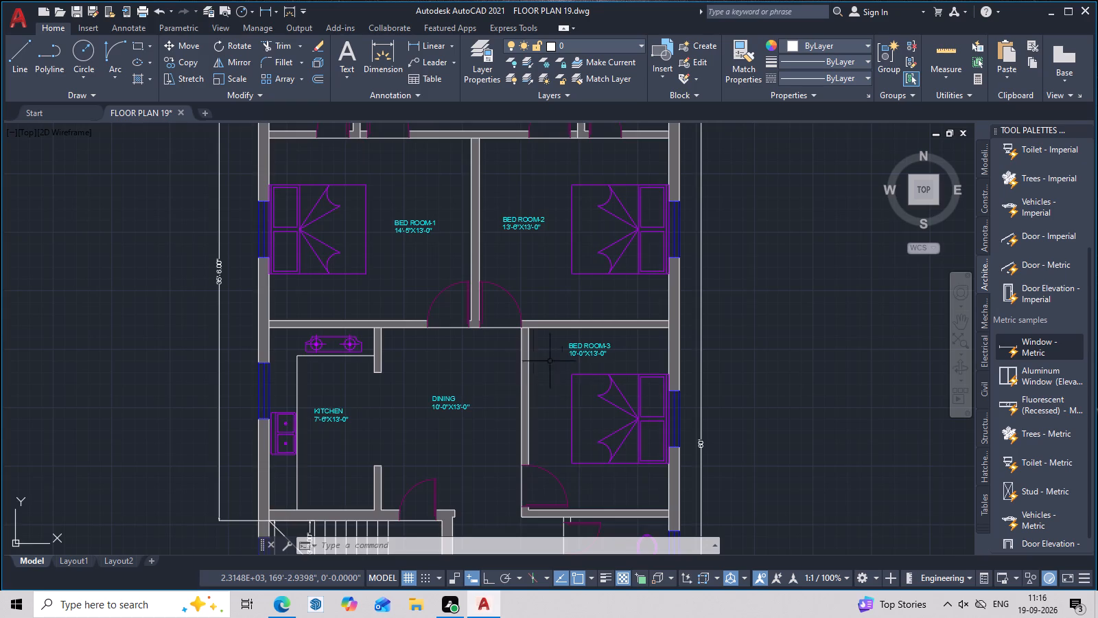
pyautogui.scroll(-3, 517, 359)
pyautogui.moveTo(697, 399); pyautogui.dragTo(732, 358, button='middle')
pyautogui.scroll(3, 560, 325)
pyautogui.moveTo(598, 335); pyautogui.dragTo(739, 312, button='middle')
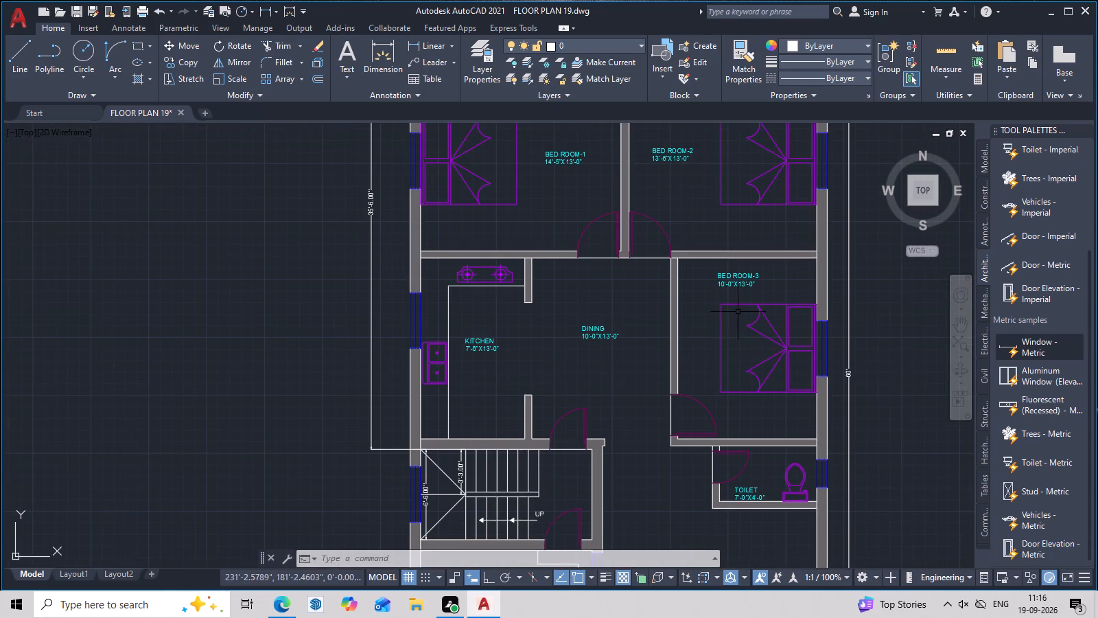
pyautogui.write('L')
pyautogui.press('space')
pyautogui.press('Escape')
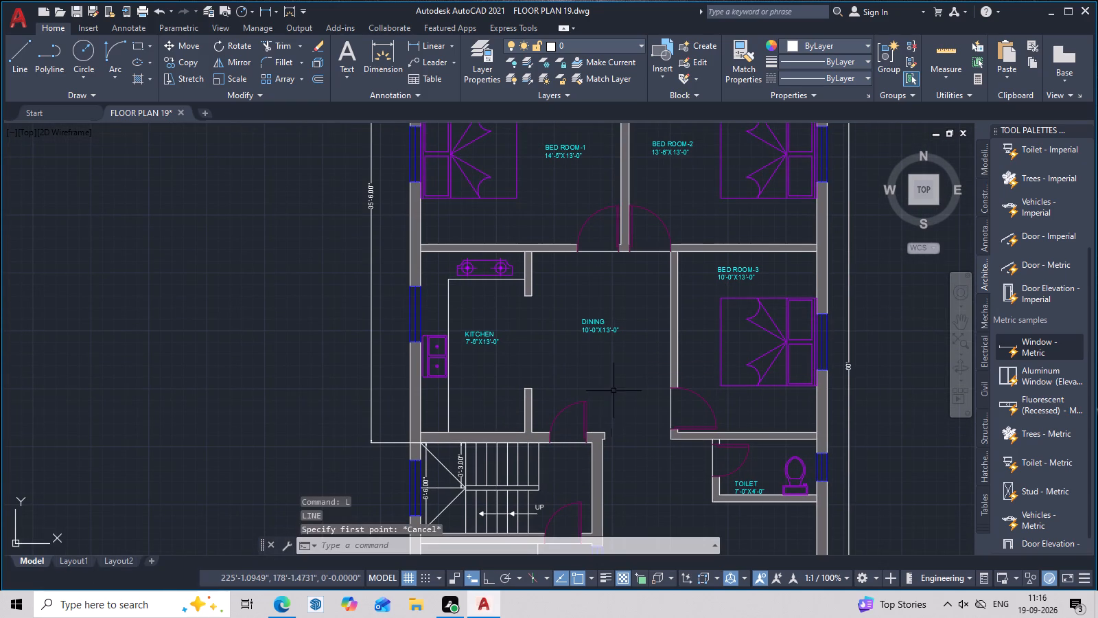